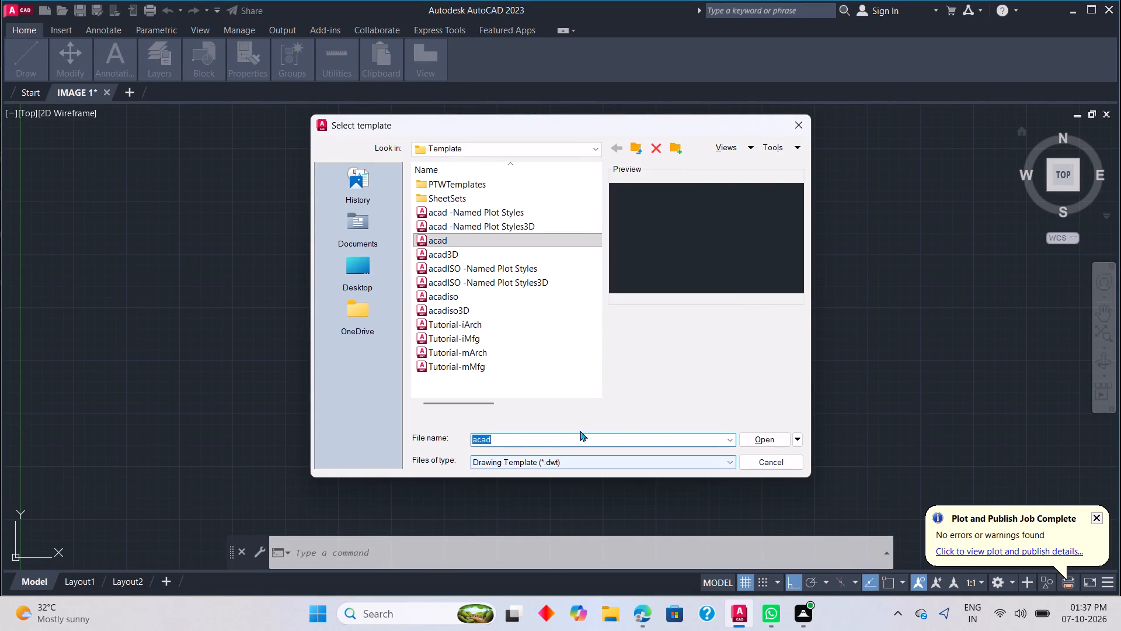
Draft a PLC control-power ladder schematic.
Create a new drawing from the acad template.
left_click(770, 438)
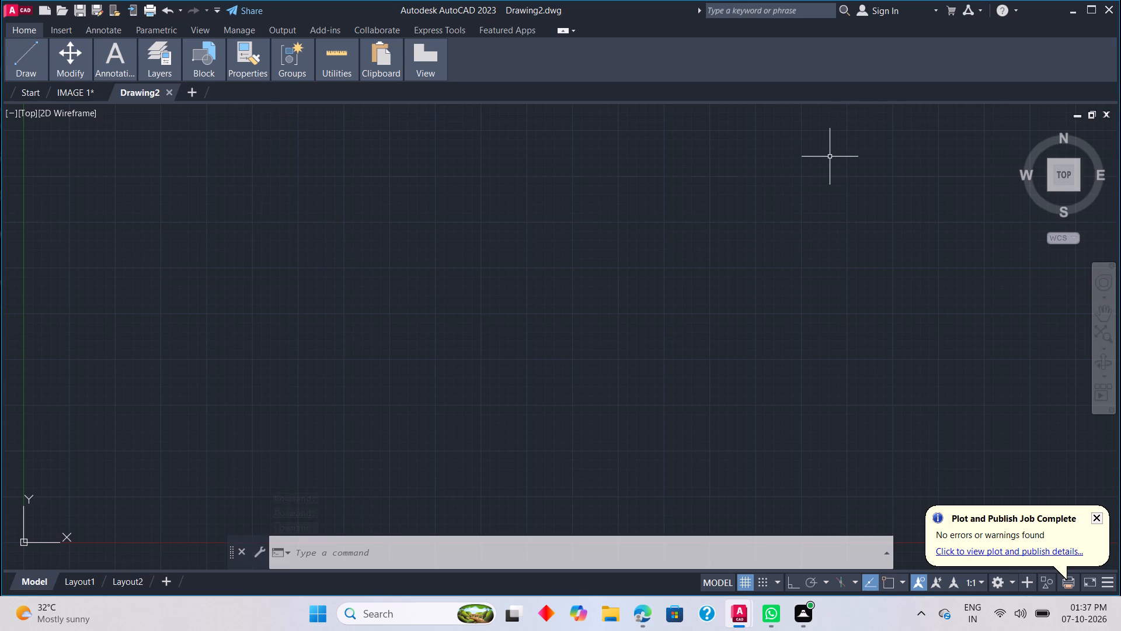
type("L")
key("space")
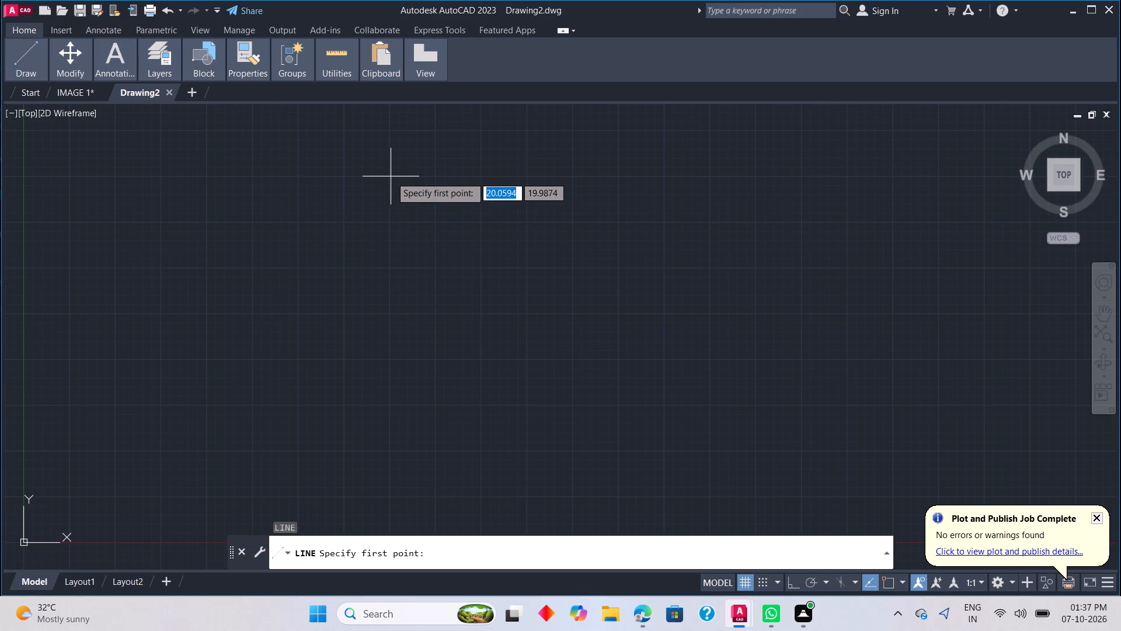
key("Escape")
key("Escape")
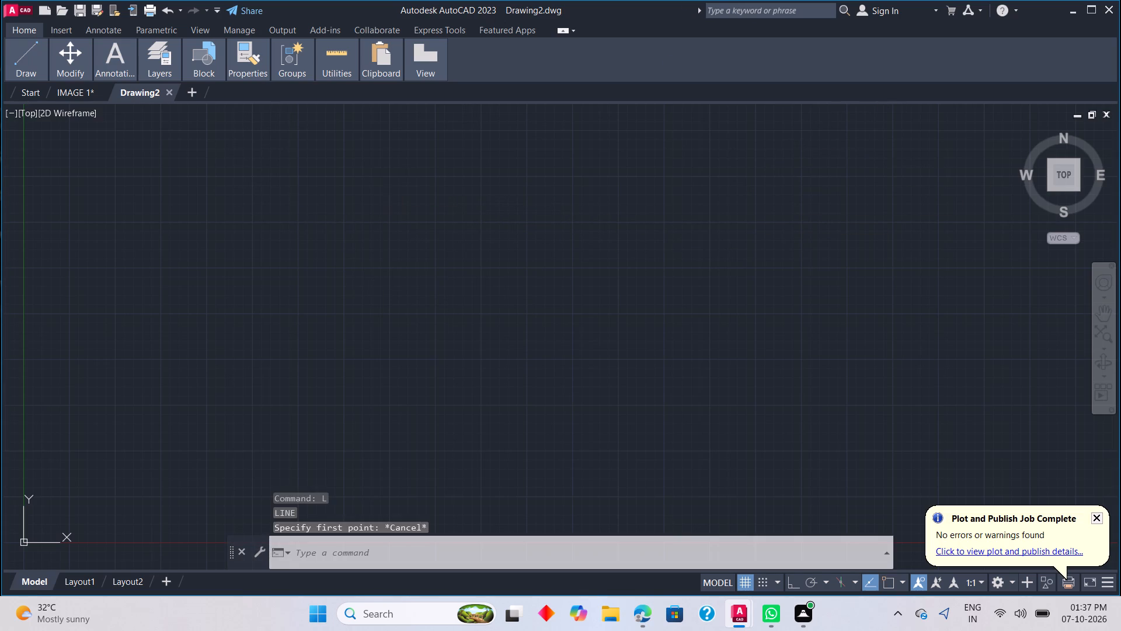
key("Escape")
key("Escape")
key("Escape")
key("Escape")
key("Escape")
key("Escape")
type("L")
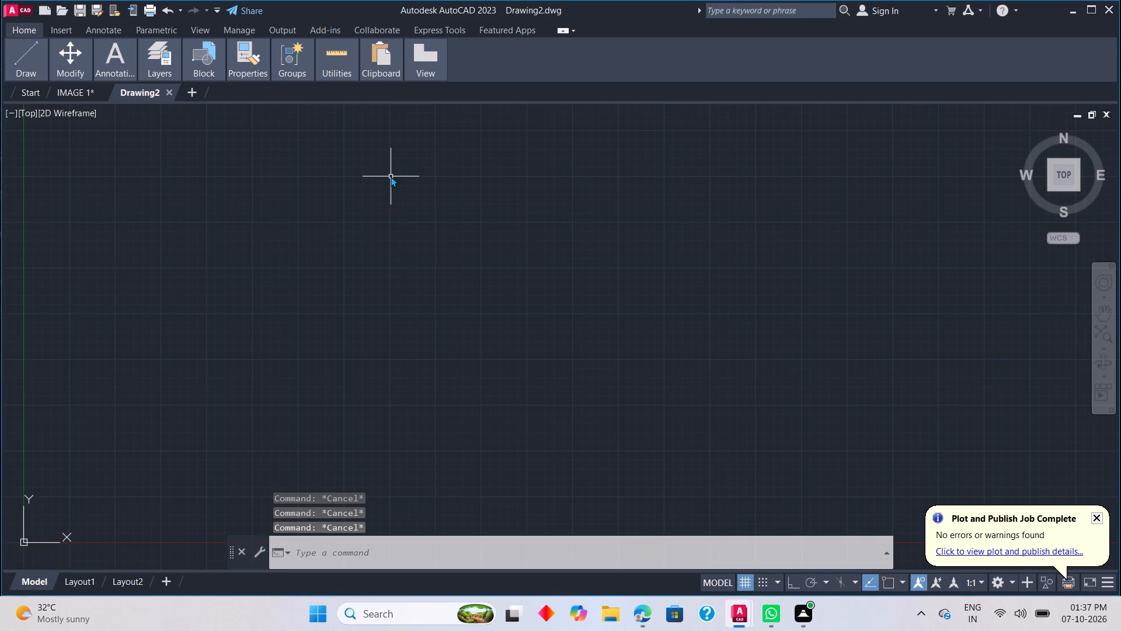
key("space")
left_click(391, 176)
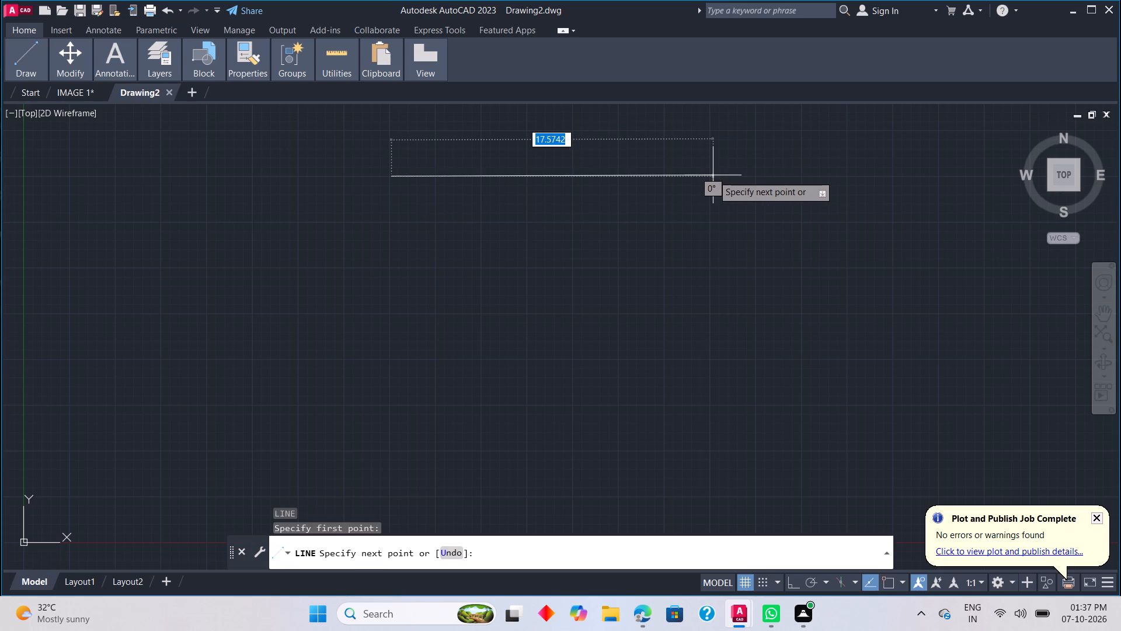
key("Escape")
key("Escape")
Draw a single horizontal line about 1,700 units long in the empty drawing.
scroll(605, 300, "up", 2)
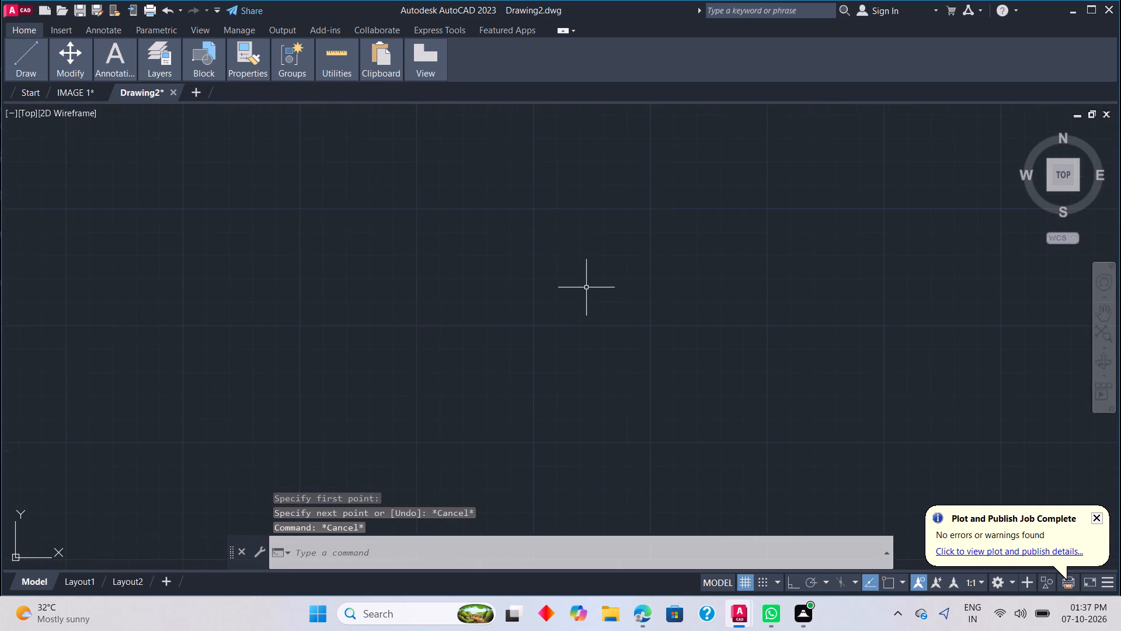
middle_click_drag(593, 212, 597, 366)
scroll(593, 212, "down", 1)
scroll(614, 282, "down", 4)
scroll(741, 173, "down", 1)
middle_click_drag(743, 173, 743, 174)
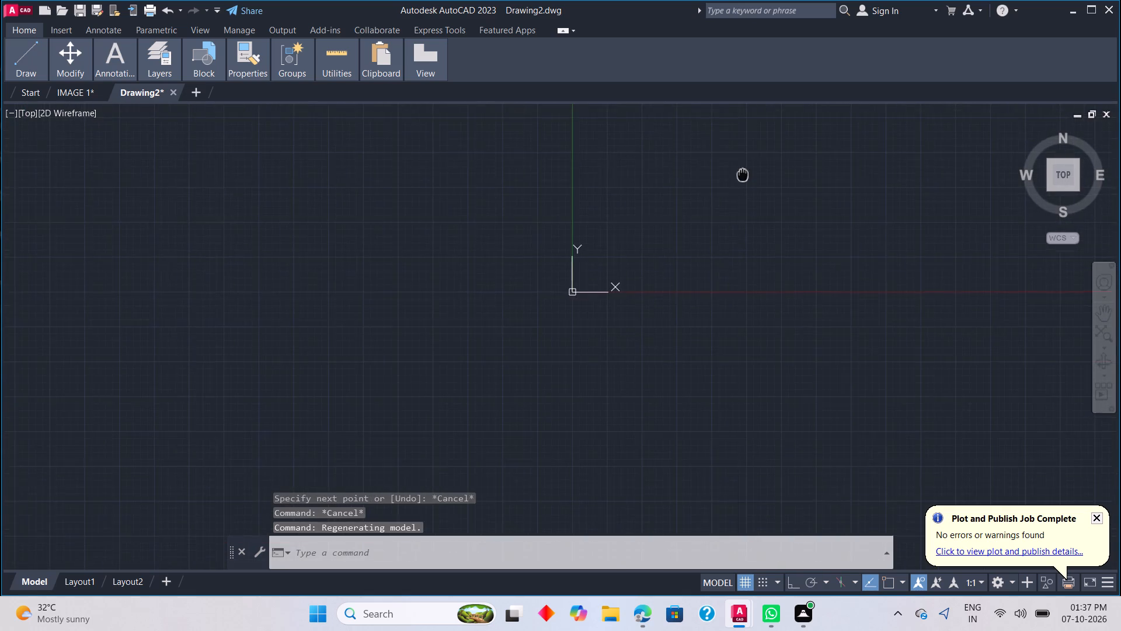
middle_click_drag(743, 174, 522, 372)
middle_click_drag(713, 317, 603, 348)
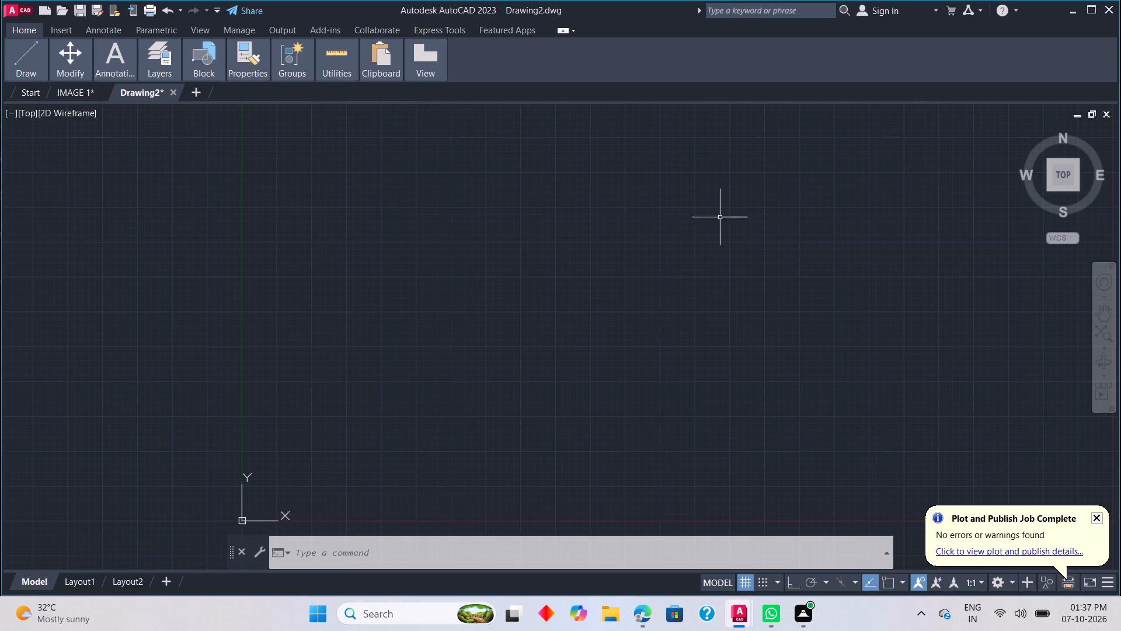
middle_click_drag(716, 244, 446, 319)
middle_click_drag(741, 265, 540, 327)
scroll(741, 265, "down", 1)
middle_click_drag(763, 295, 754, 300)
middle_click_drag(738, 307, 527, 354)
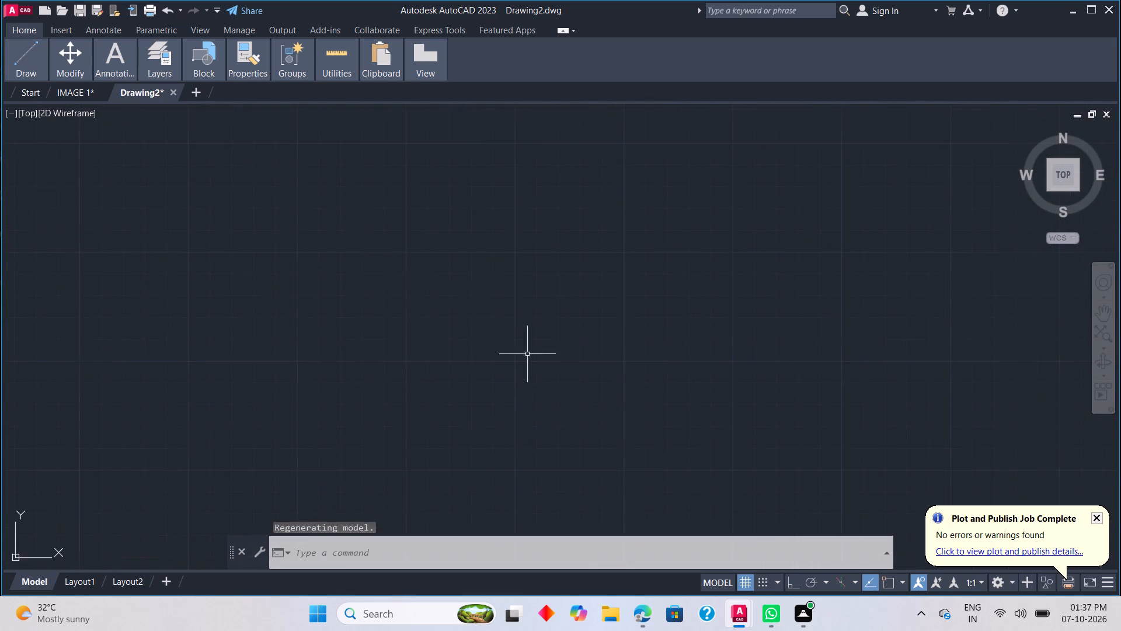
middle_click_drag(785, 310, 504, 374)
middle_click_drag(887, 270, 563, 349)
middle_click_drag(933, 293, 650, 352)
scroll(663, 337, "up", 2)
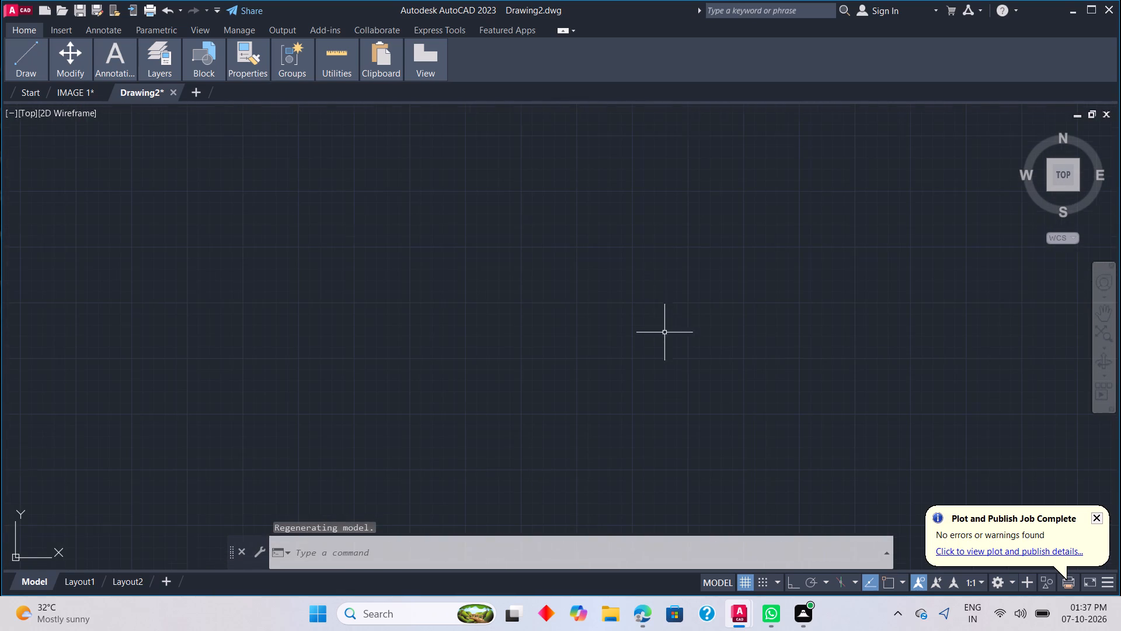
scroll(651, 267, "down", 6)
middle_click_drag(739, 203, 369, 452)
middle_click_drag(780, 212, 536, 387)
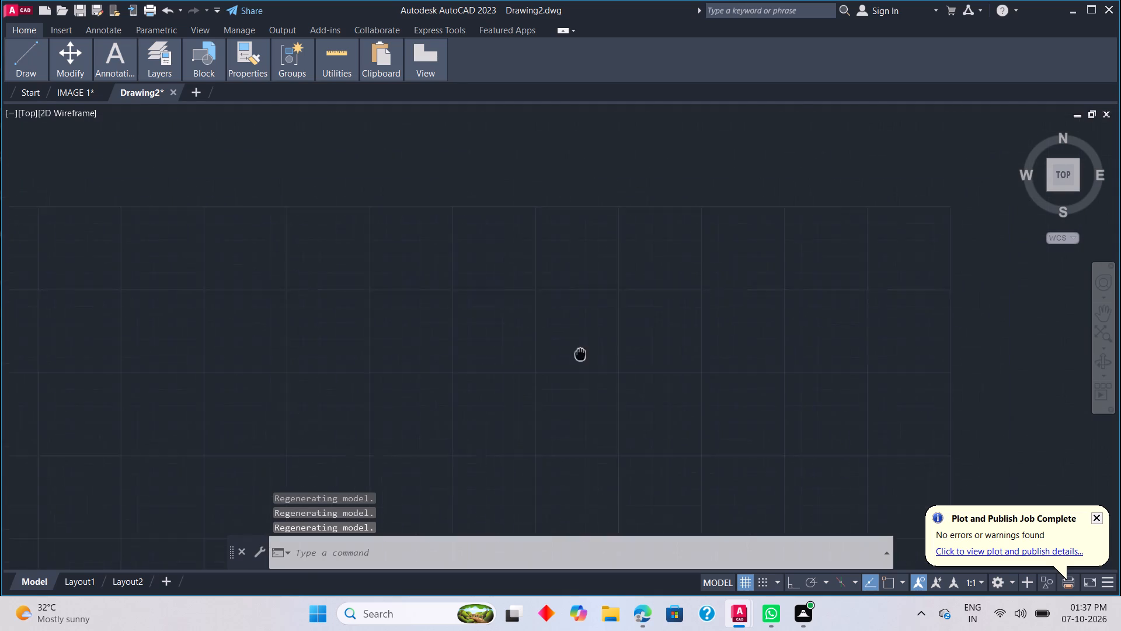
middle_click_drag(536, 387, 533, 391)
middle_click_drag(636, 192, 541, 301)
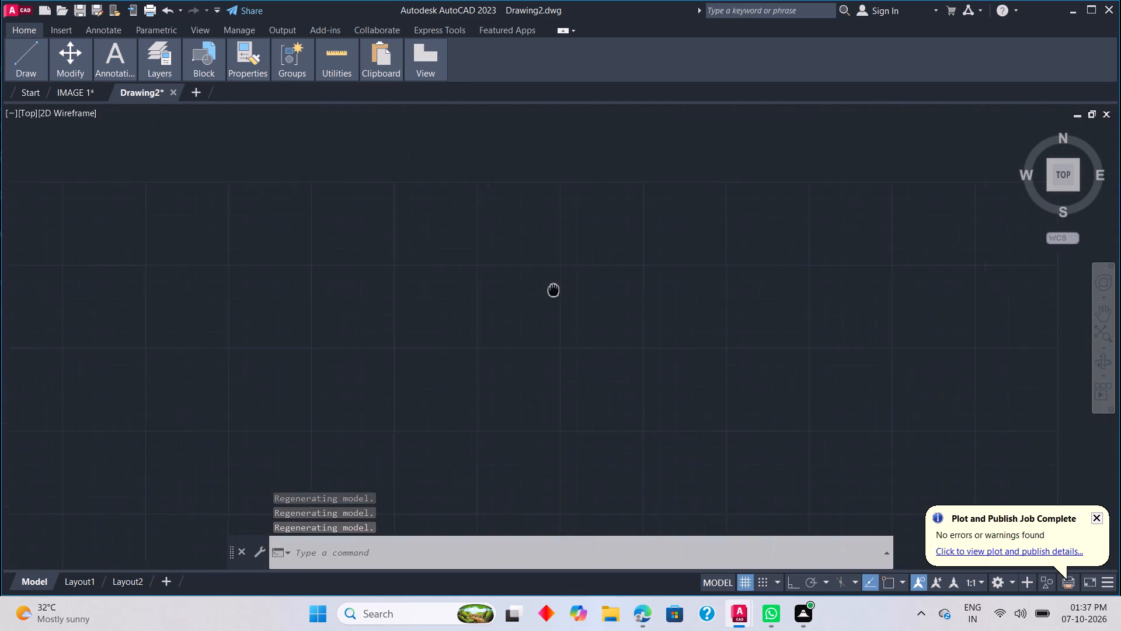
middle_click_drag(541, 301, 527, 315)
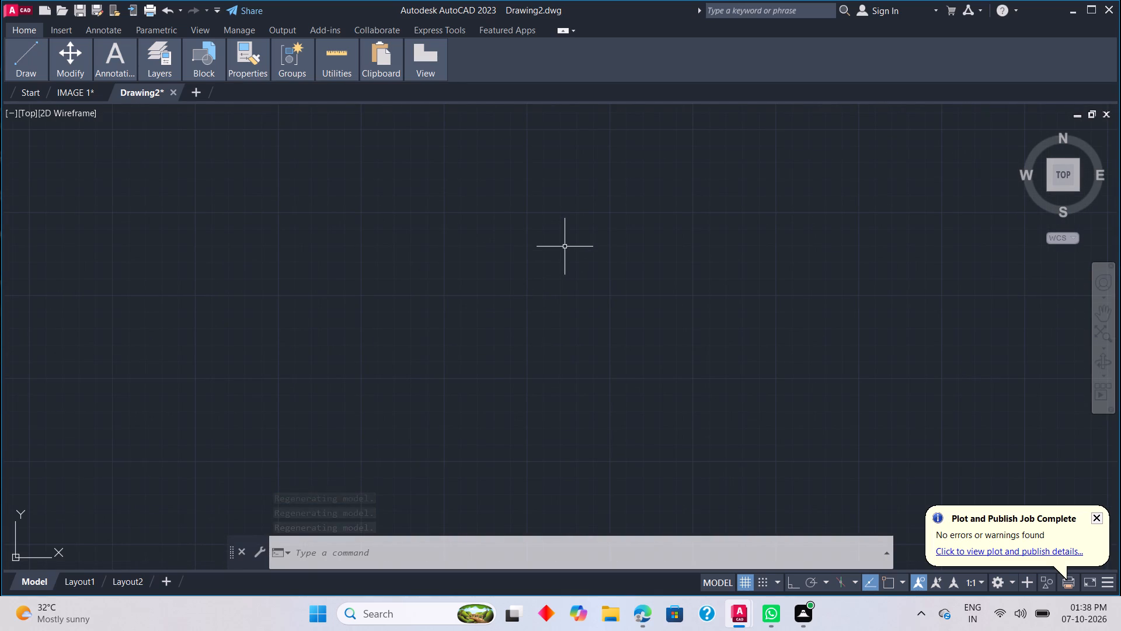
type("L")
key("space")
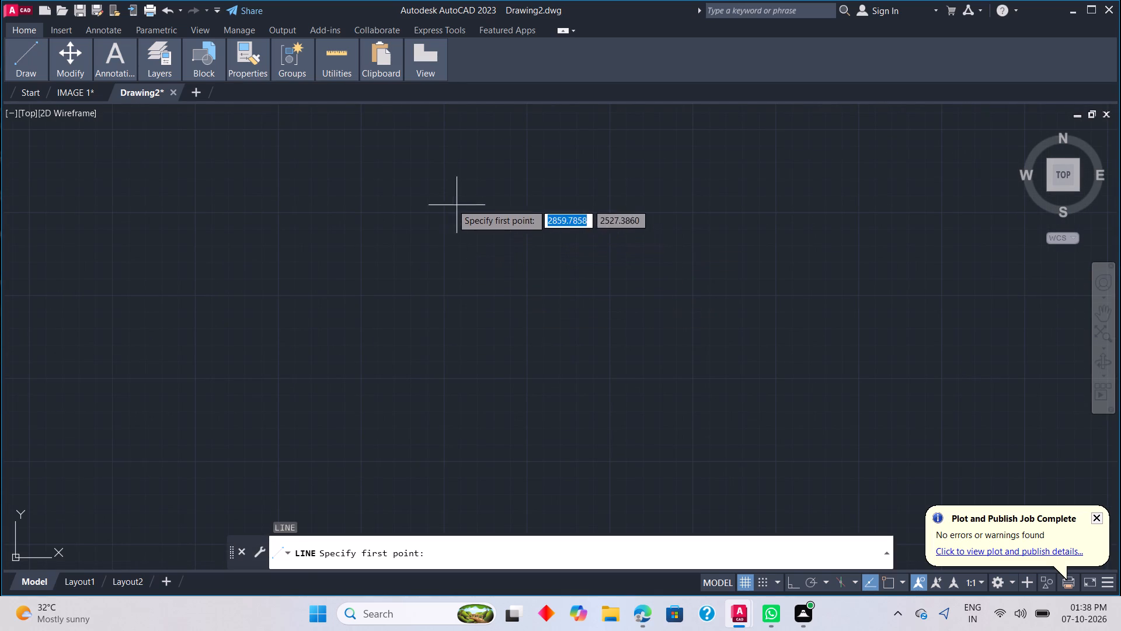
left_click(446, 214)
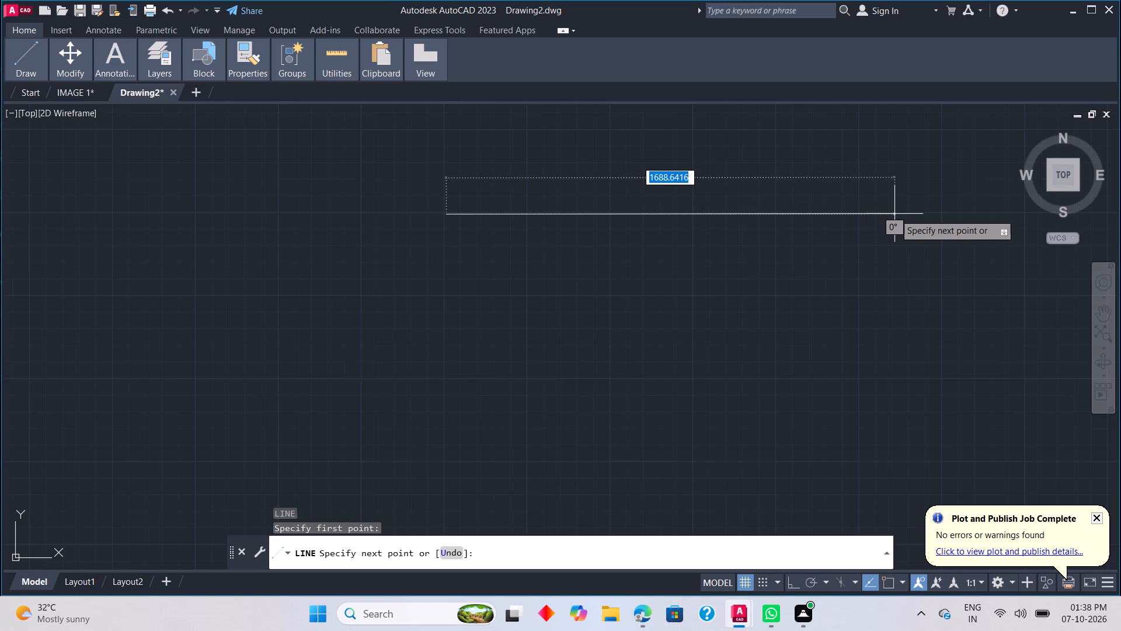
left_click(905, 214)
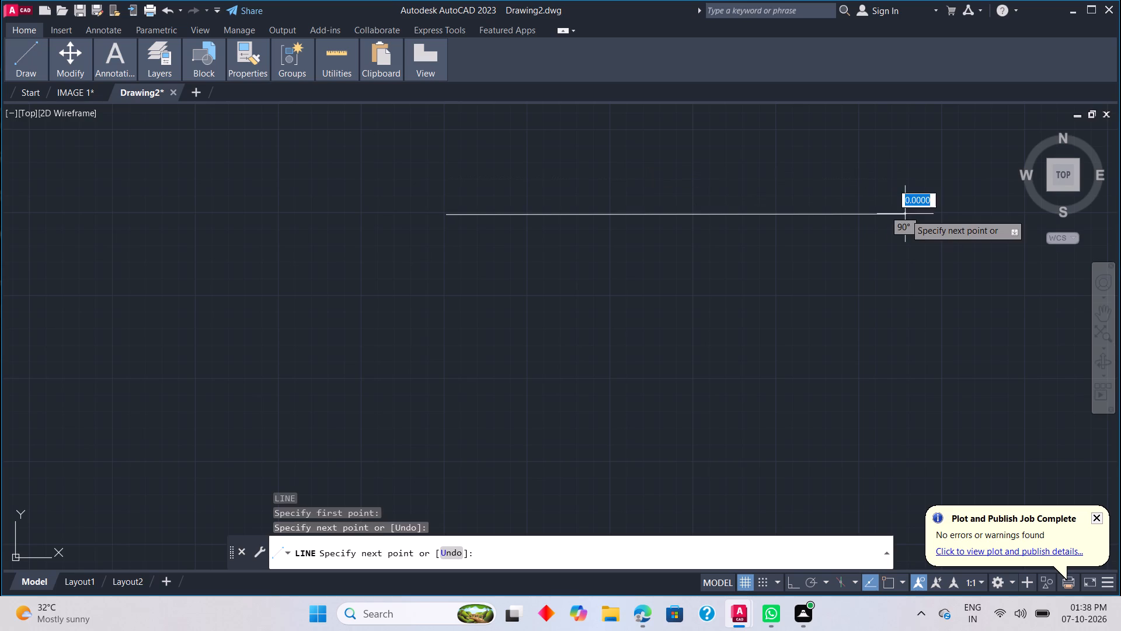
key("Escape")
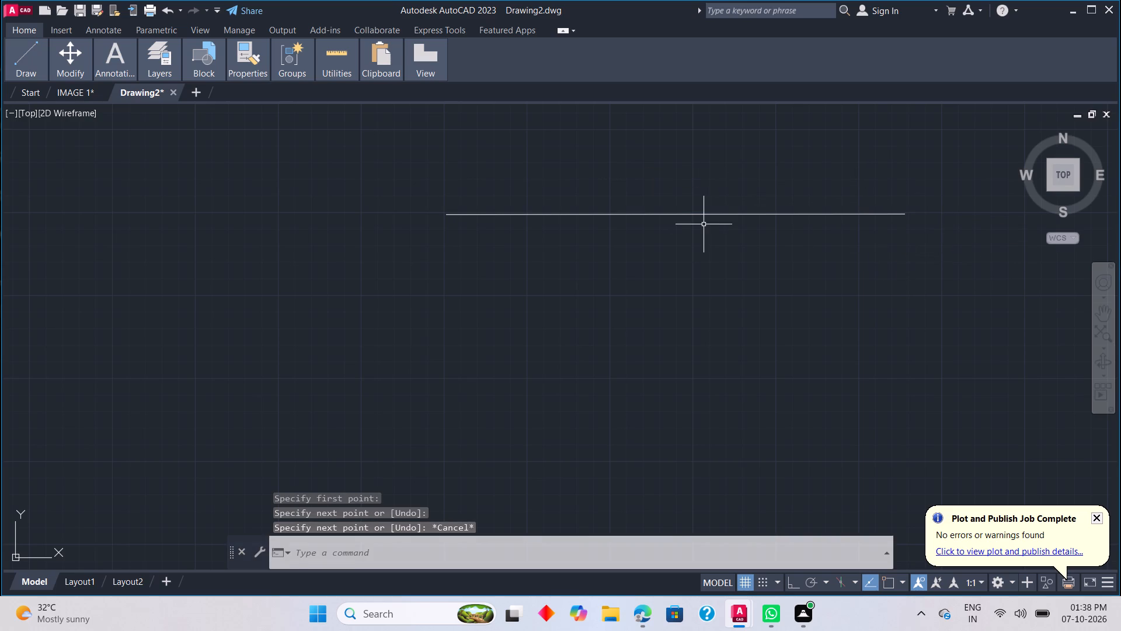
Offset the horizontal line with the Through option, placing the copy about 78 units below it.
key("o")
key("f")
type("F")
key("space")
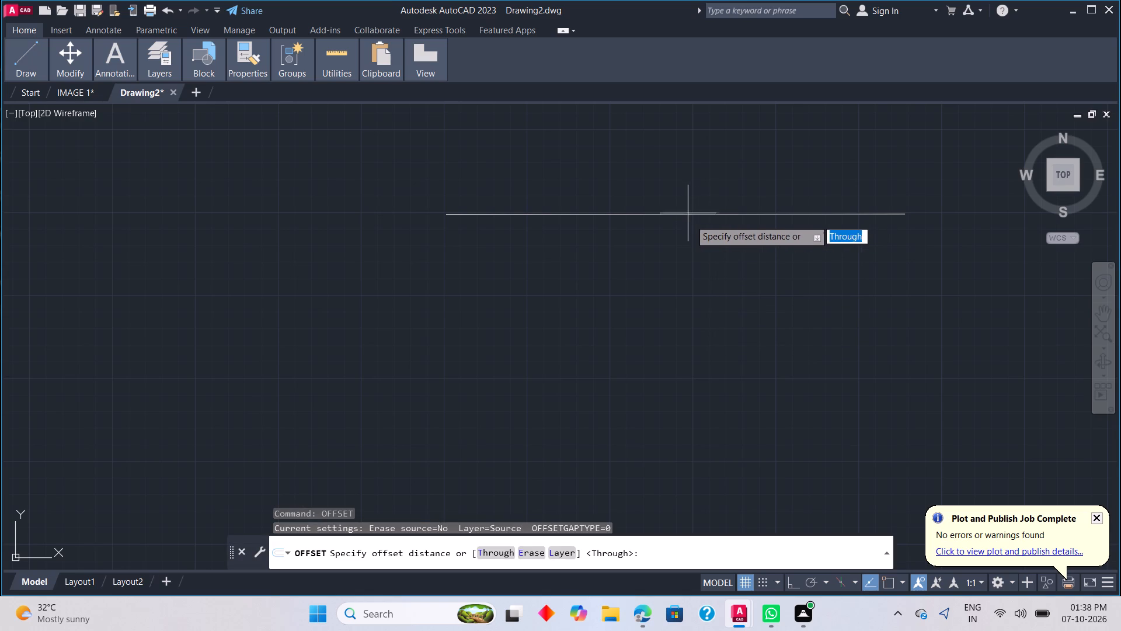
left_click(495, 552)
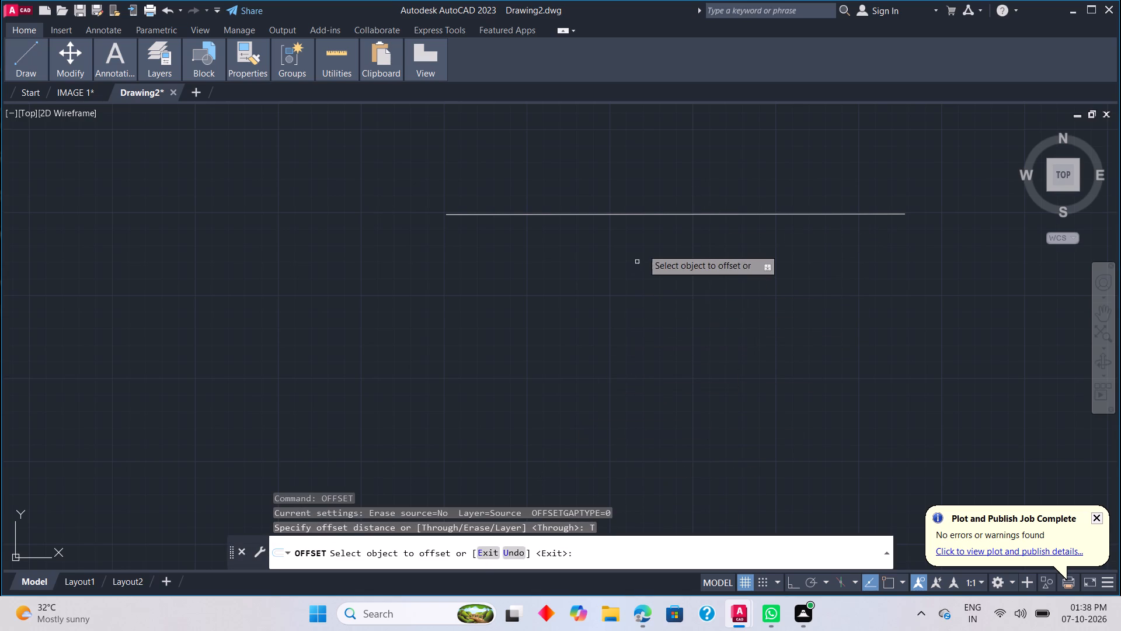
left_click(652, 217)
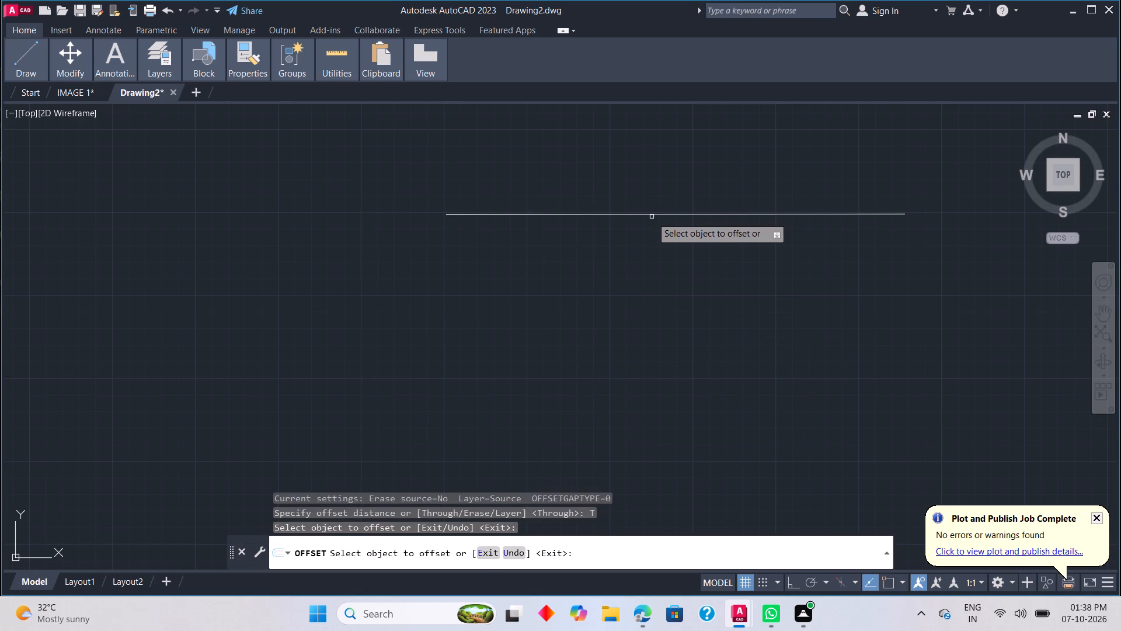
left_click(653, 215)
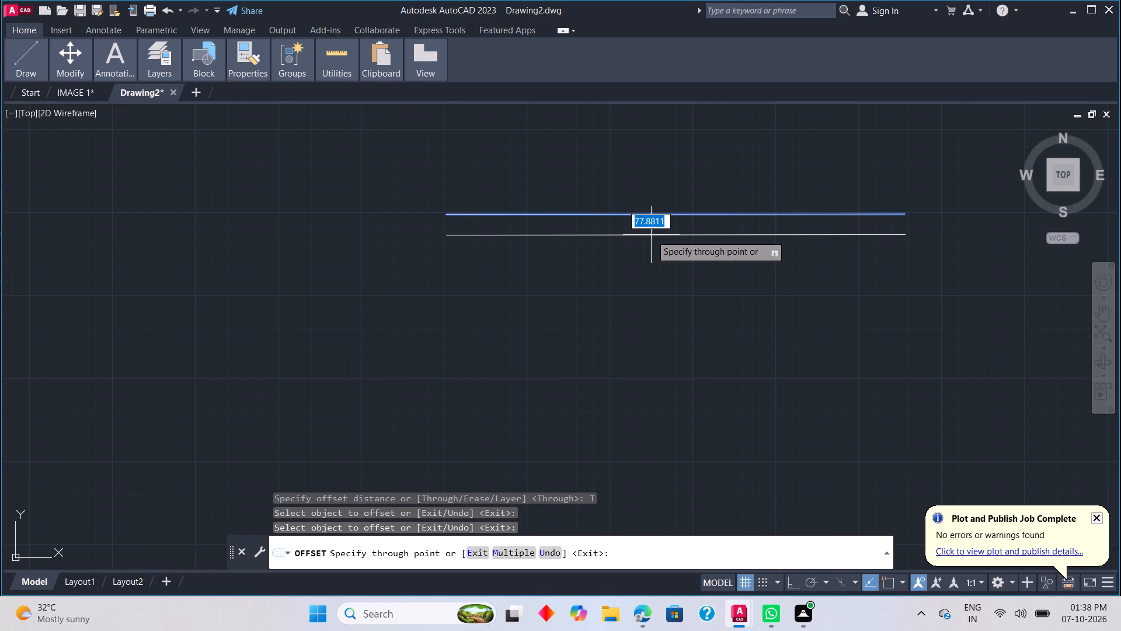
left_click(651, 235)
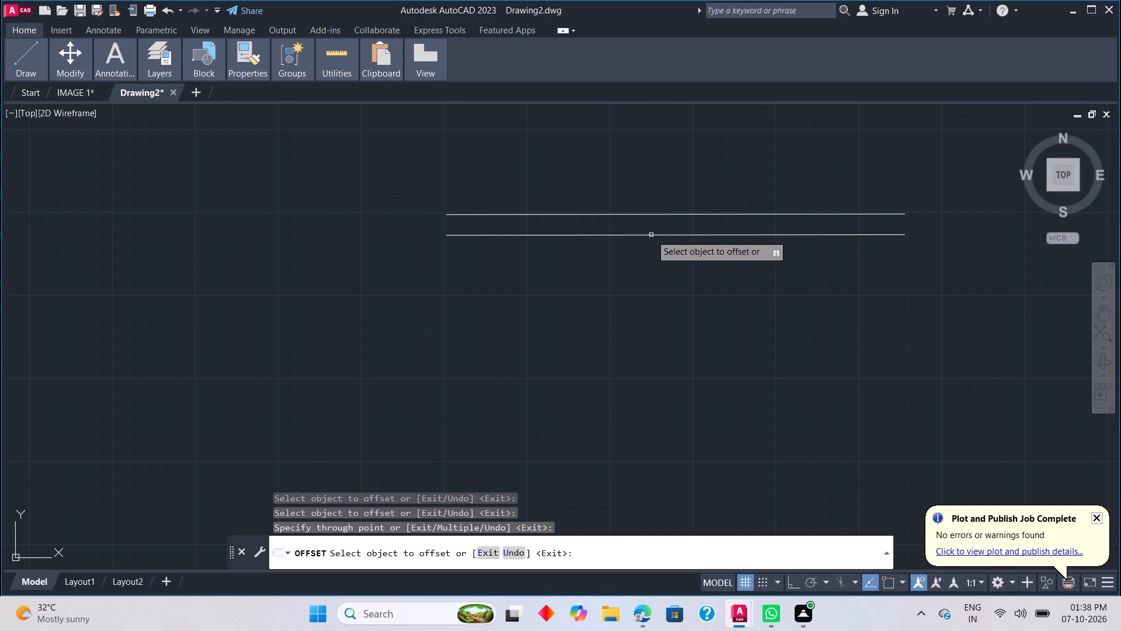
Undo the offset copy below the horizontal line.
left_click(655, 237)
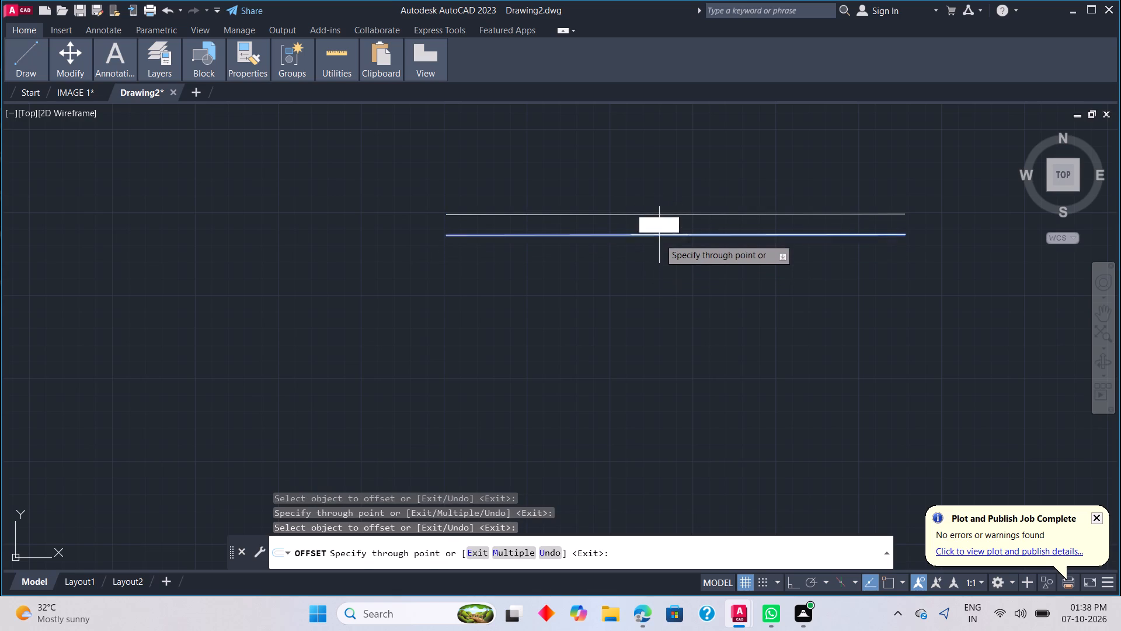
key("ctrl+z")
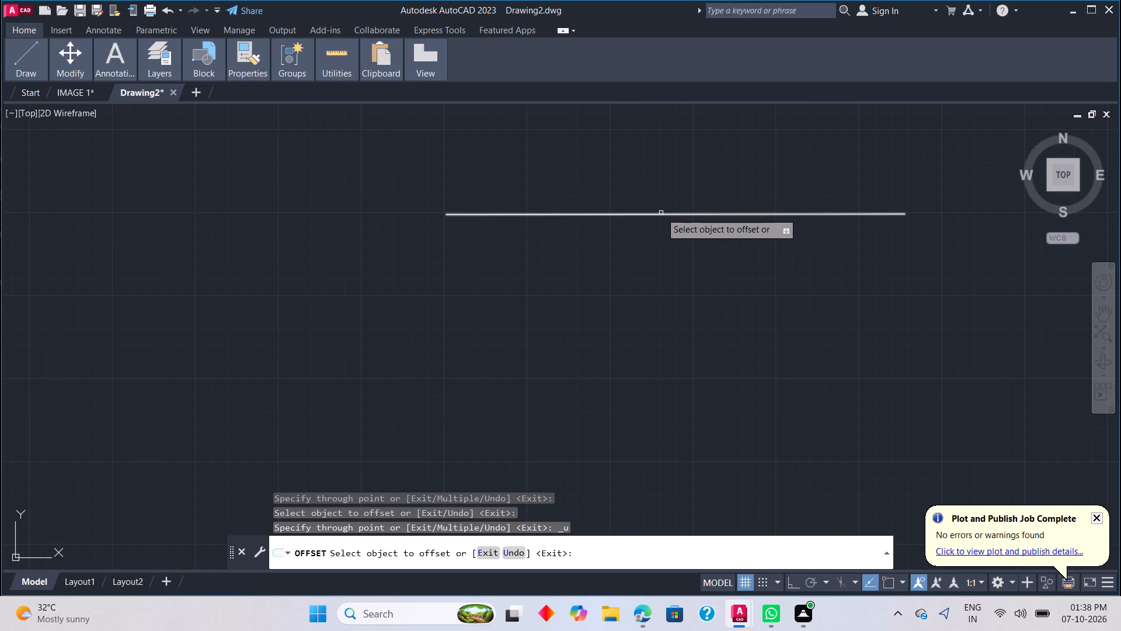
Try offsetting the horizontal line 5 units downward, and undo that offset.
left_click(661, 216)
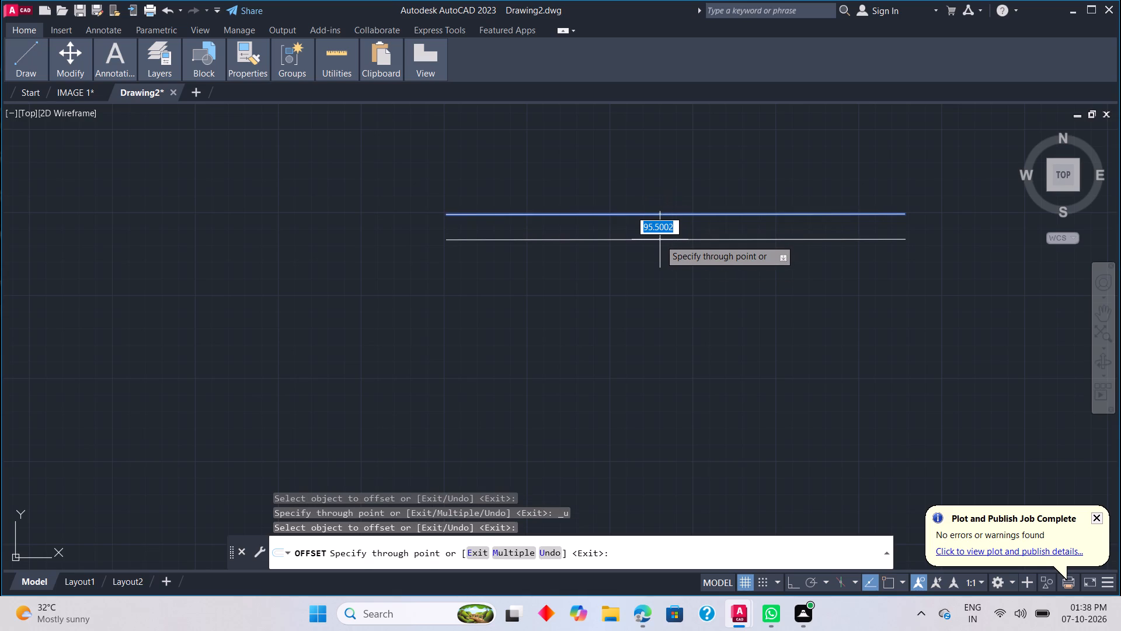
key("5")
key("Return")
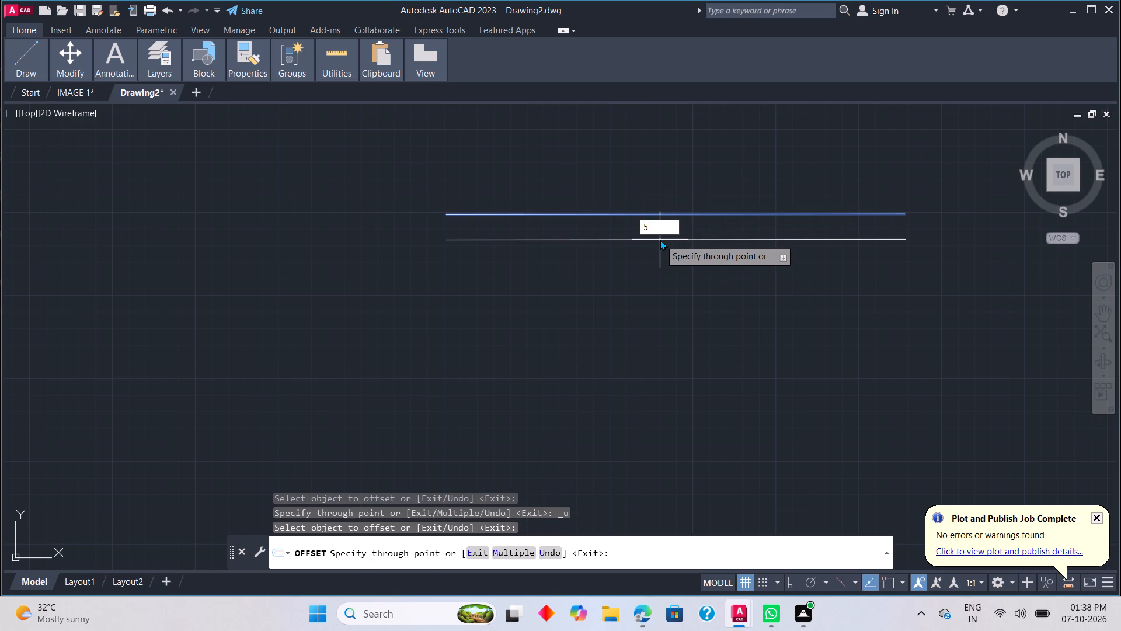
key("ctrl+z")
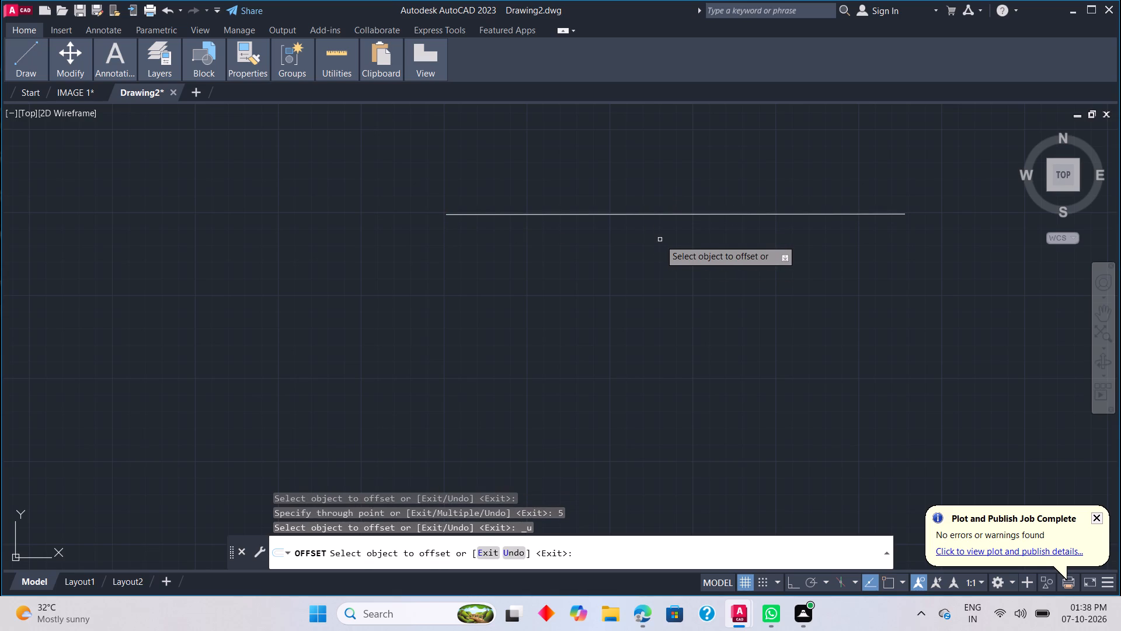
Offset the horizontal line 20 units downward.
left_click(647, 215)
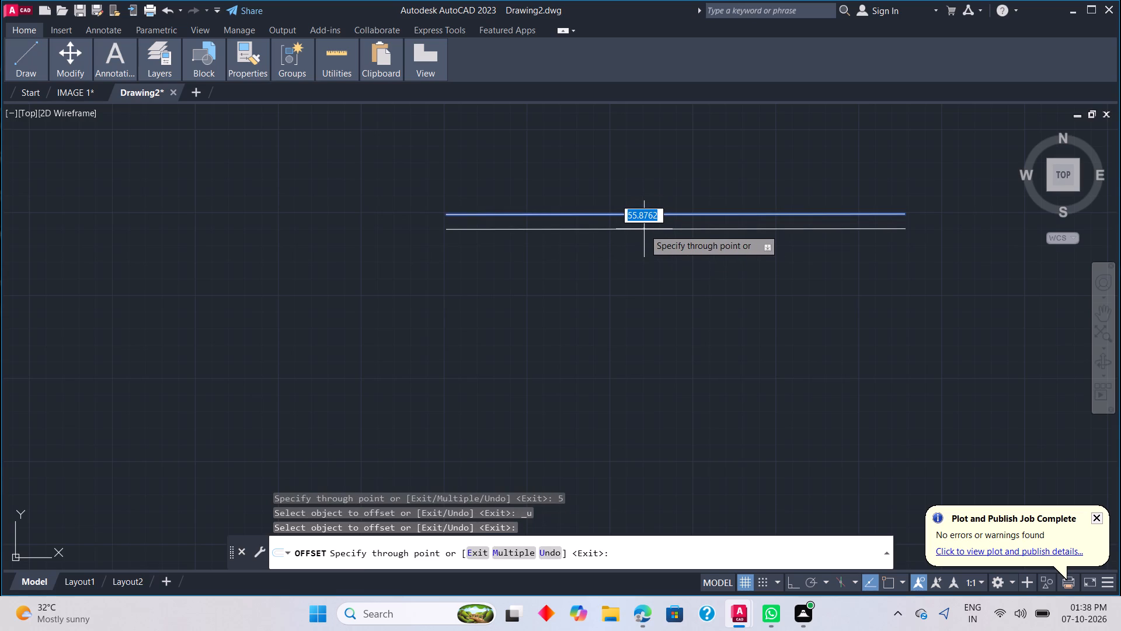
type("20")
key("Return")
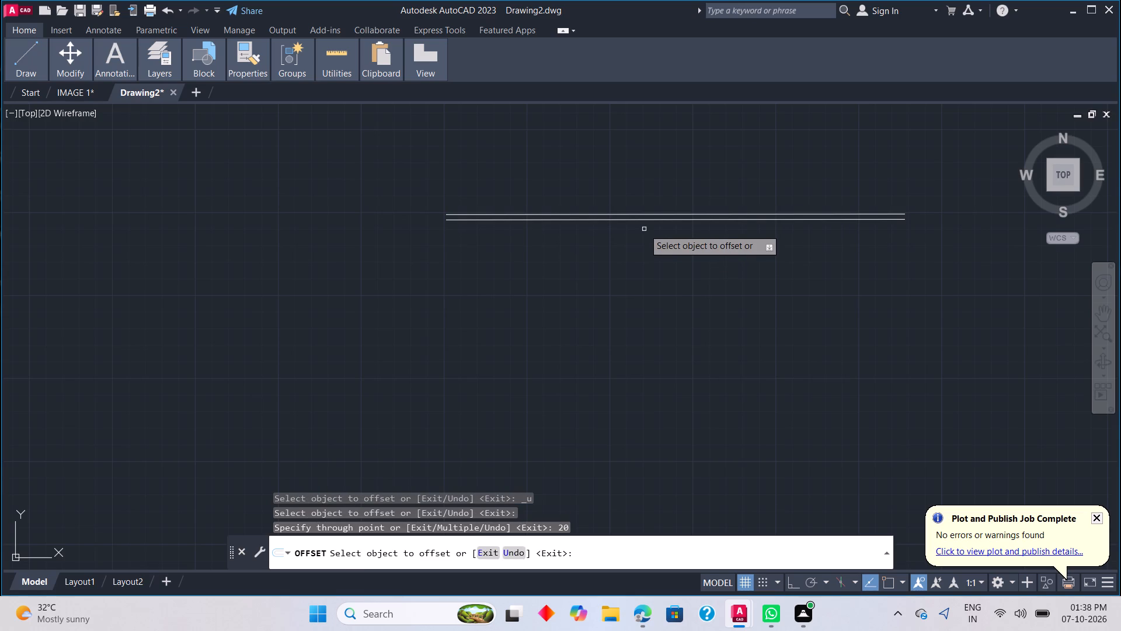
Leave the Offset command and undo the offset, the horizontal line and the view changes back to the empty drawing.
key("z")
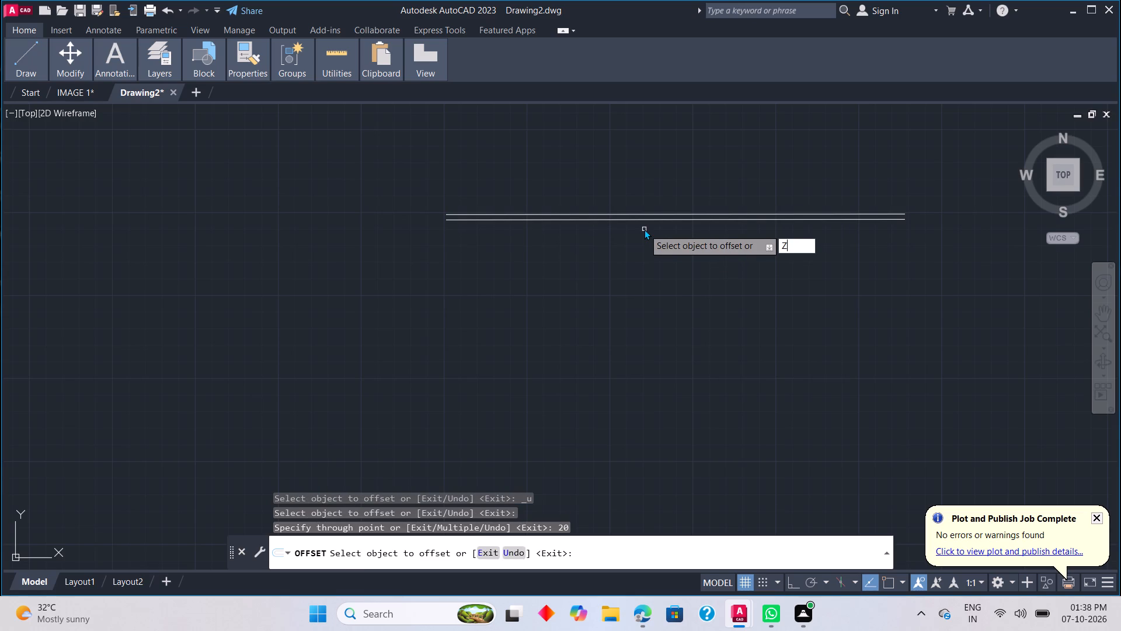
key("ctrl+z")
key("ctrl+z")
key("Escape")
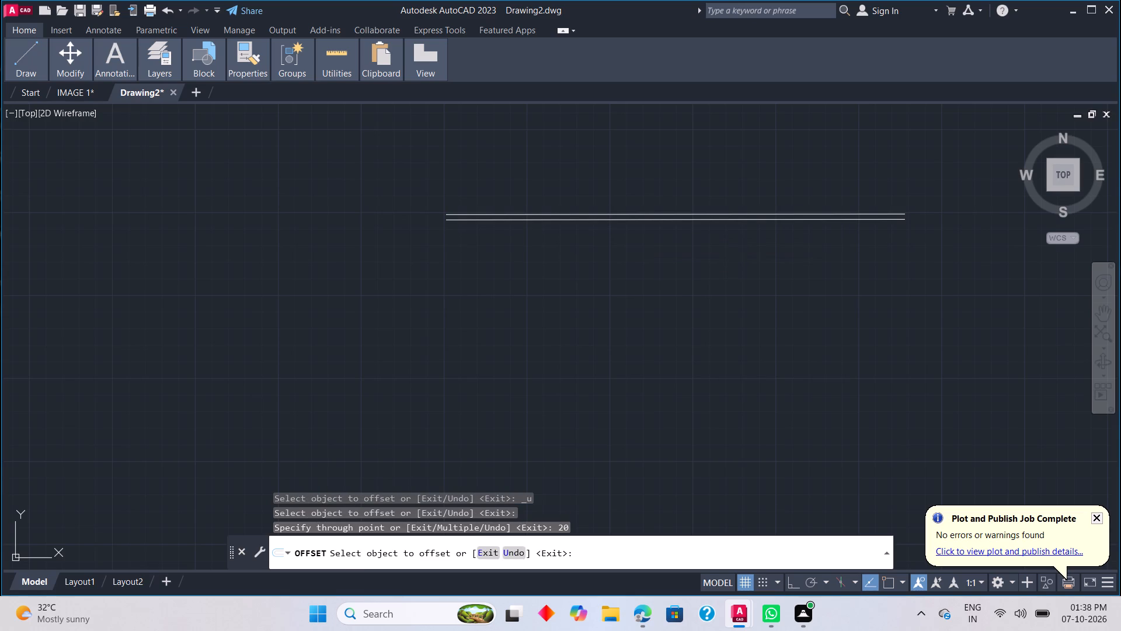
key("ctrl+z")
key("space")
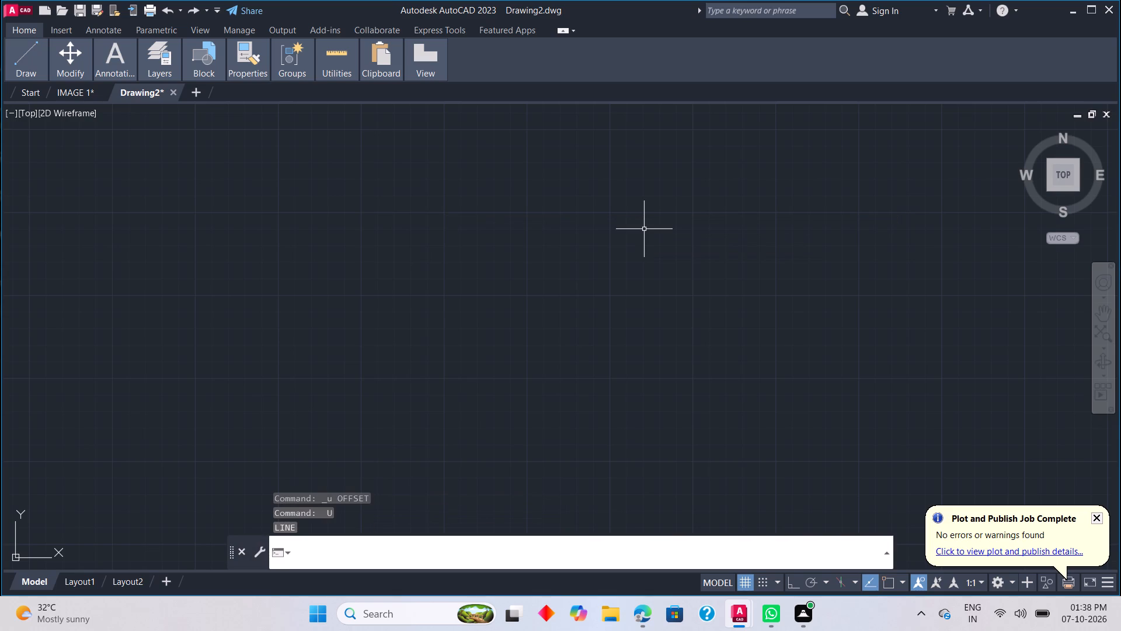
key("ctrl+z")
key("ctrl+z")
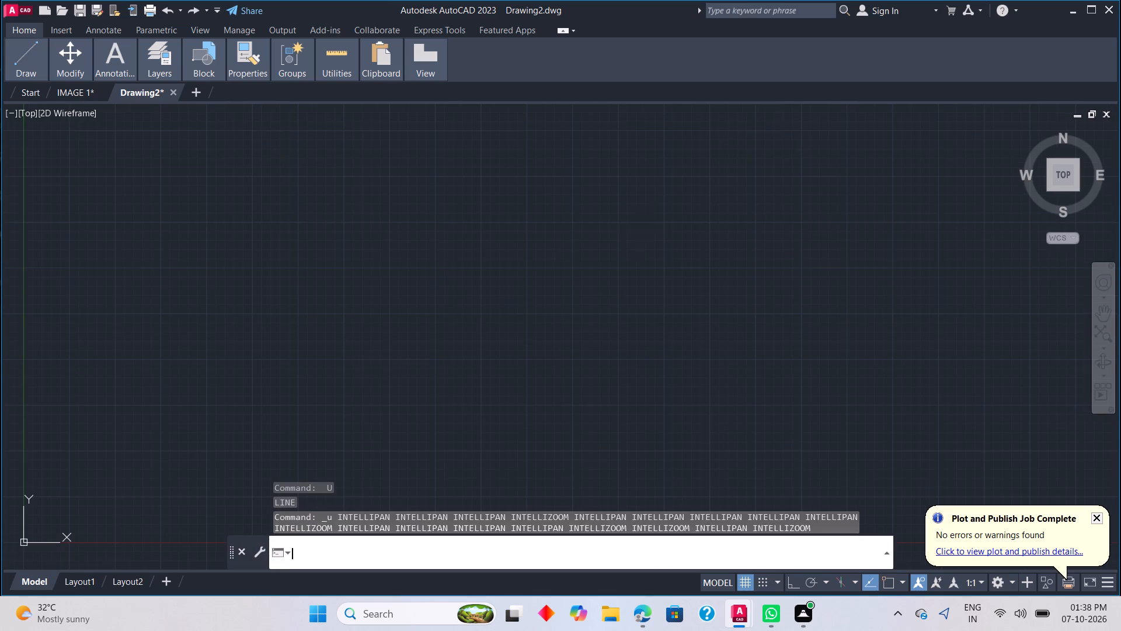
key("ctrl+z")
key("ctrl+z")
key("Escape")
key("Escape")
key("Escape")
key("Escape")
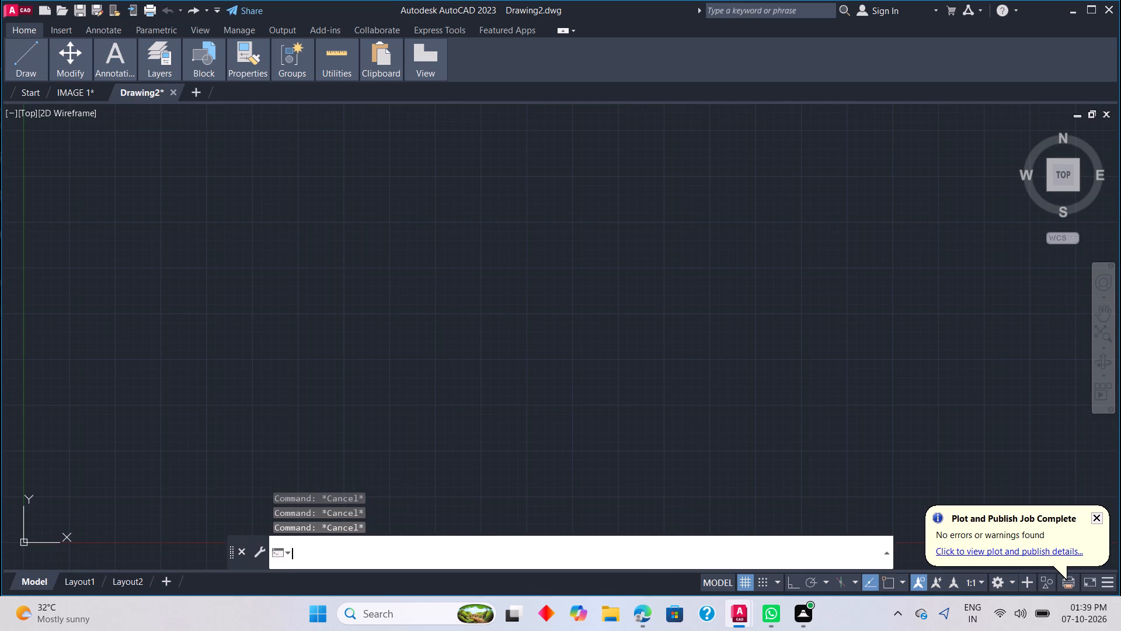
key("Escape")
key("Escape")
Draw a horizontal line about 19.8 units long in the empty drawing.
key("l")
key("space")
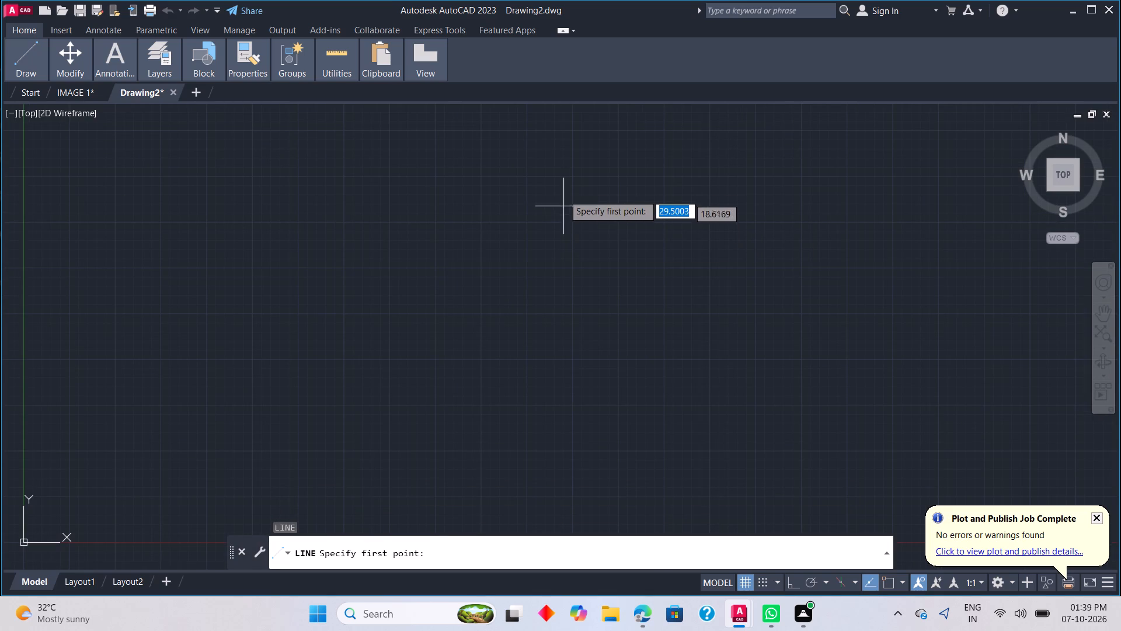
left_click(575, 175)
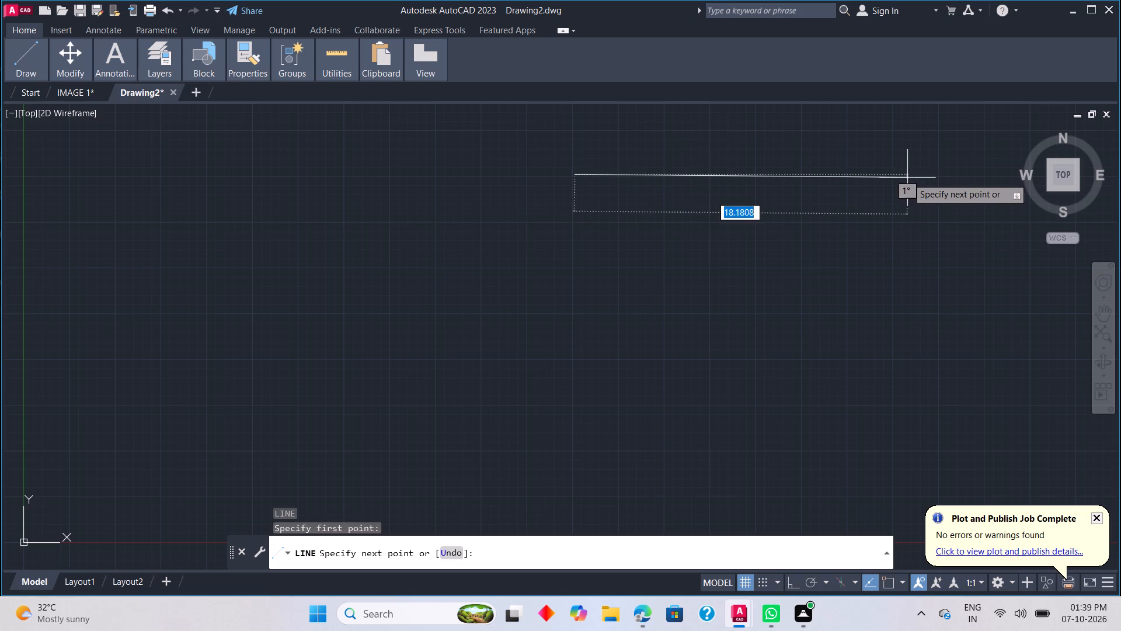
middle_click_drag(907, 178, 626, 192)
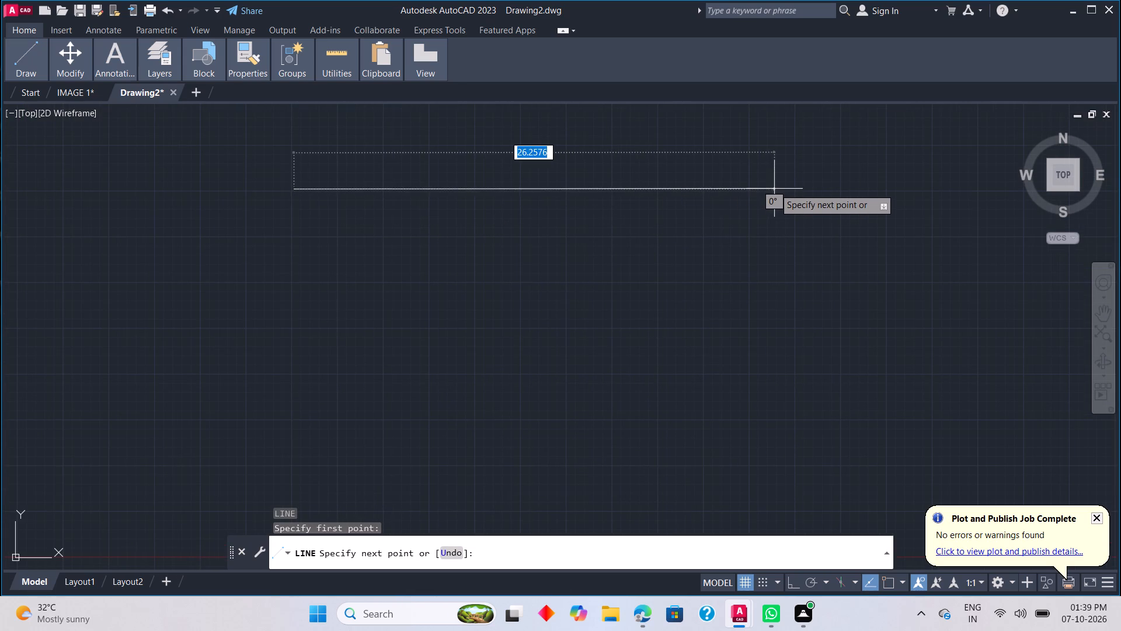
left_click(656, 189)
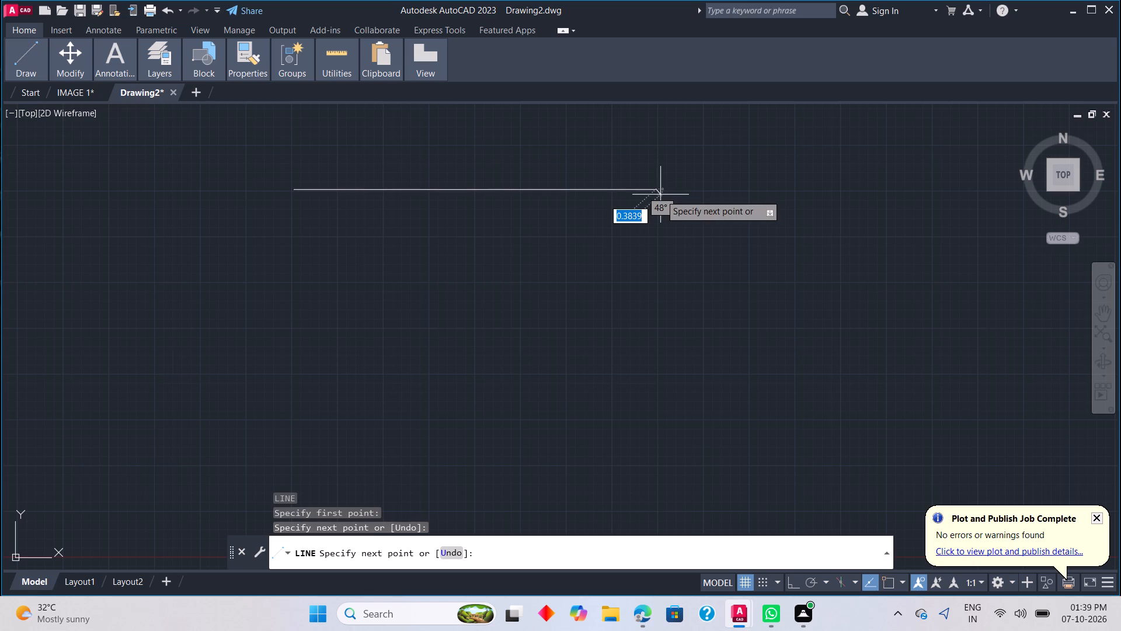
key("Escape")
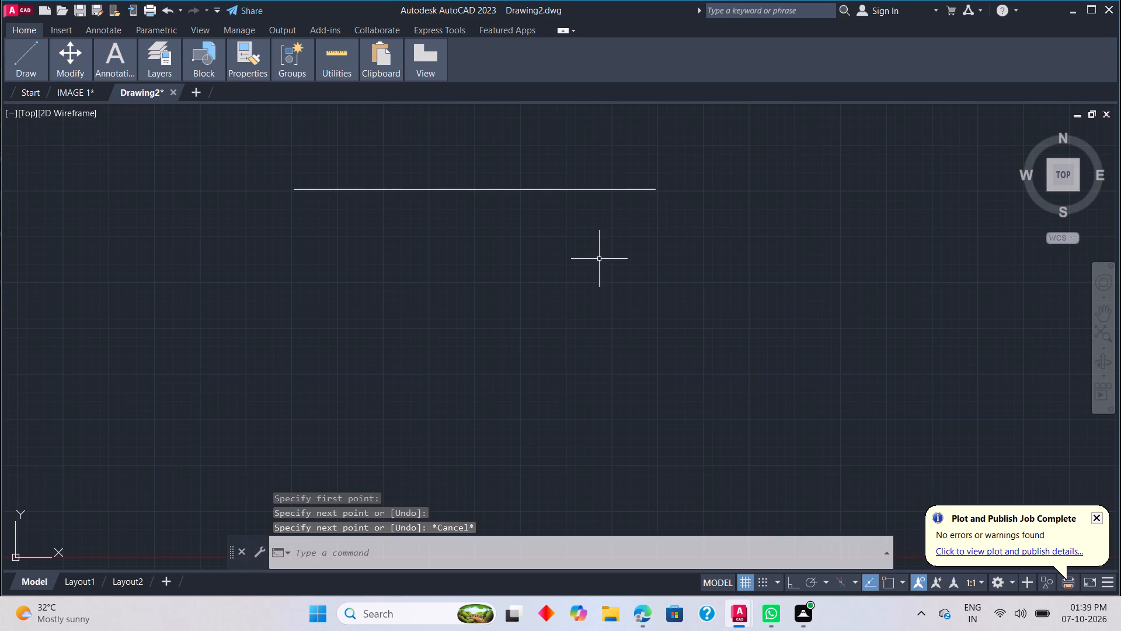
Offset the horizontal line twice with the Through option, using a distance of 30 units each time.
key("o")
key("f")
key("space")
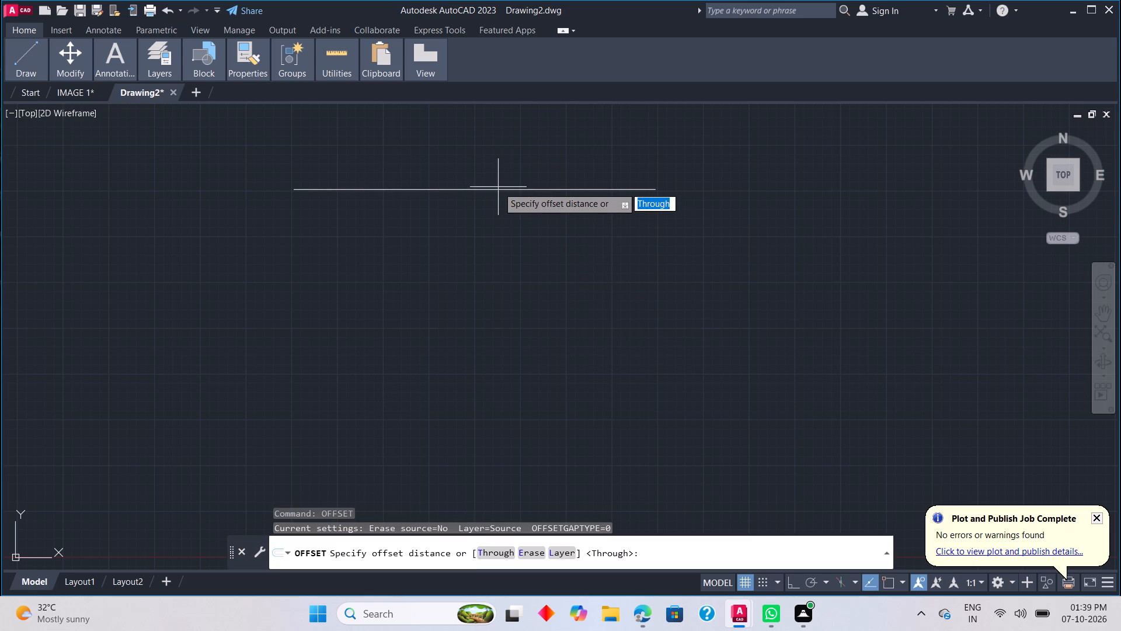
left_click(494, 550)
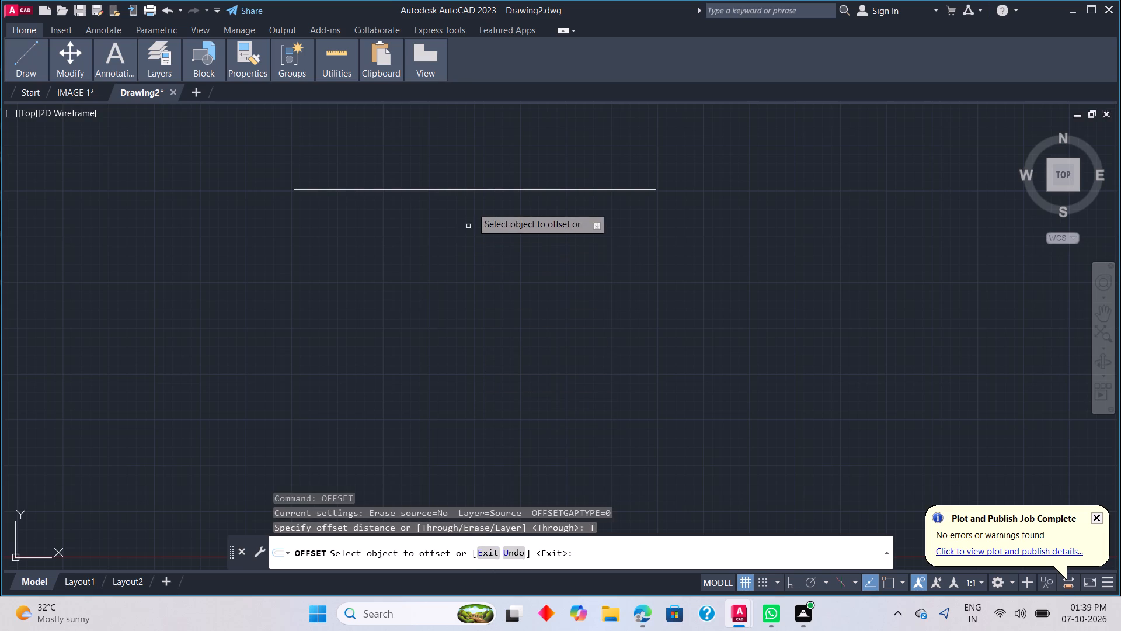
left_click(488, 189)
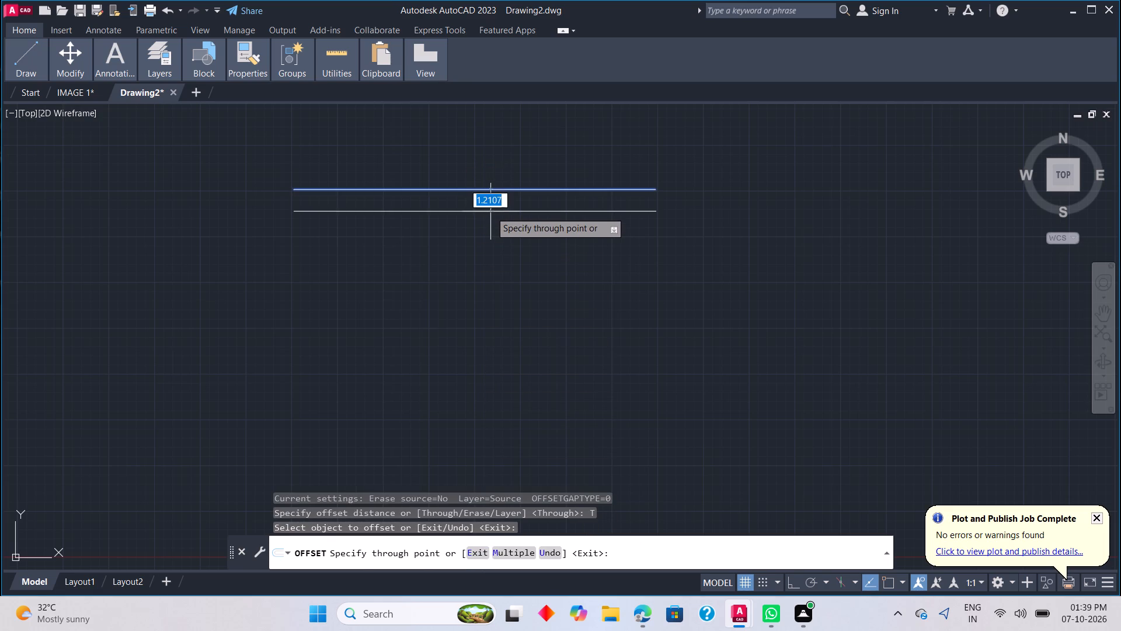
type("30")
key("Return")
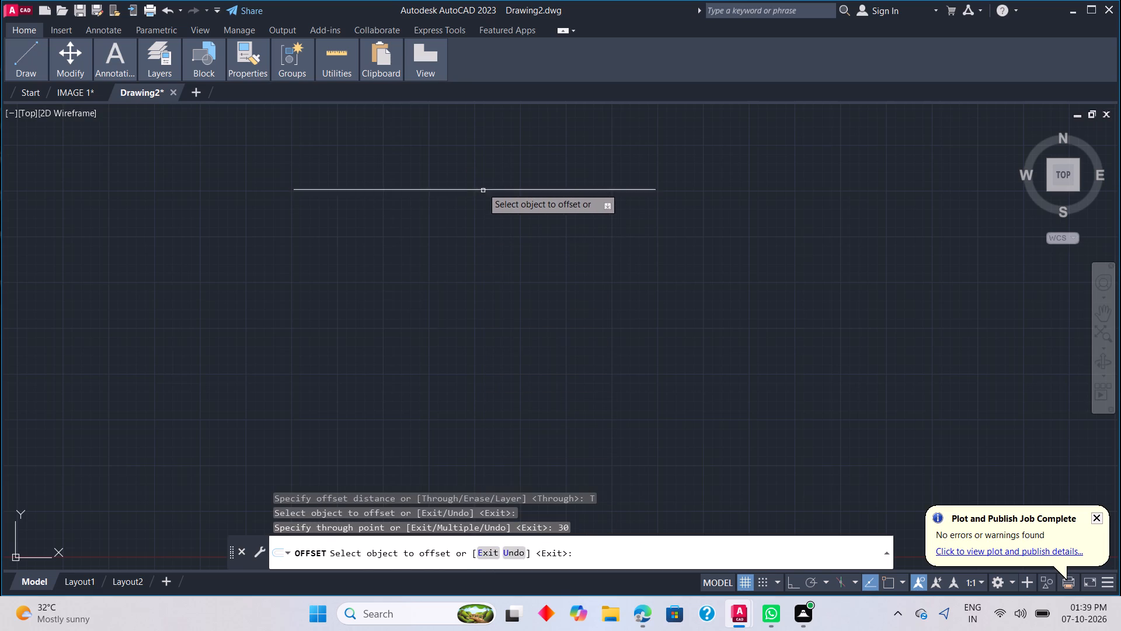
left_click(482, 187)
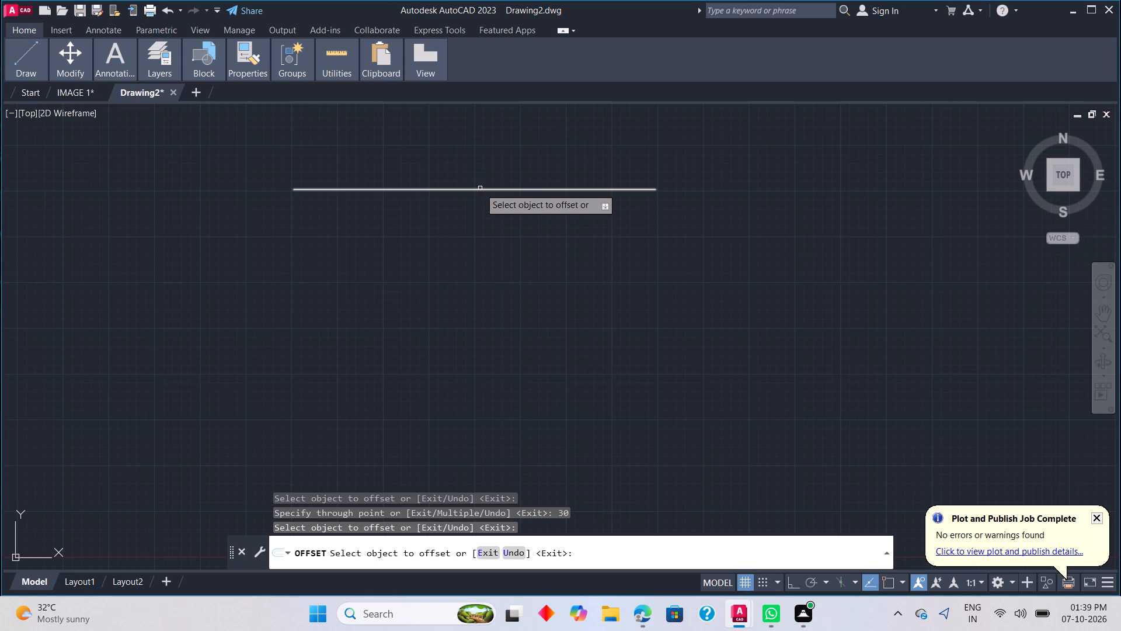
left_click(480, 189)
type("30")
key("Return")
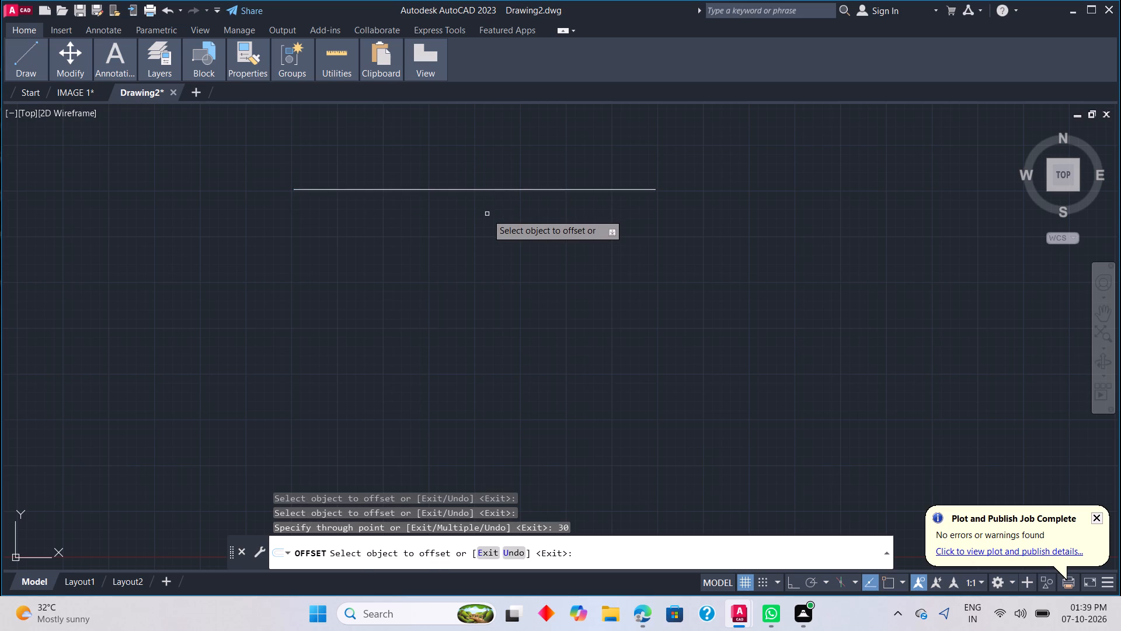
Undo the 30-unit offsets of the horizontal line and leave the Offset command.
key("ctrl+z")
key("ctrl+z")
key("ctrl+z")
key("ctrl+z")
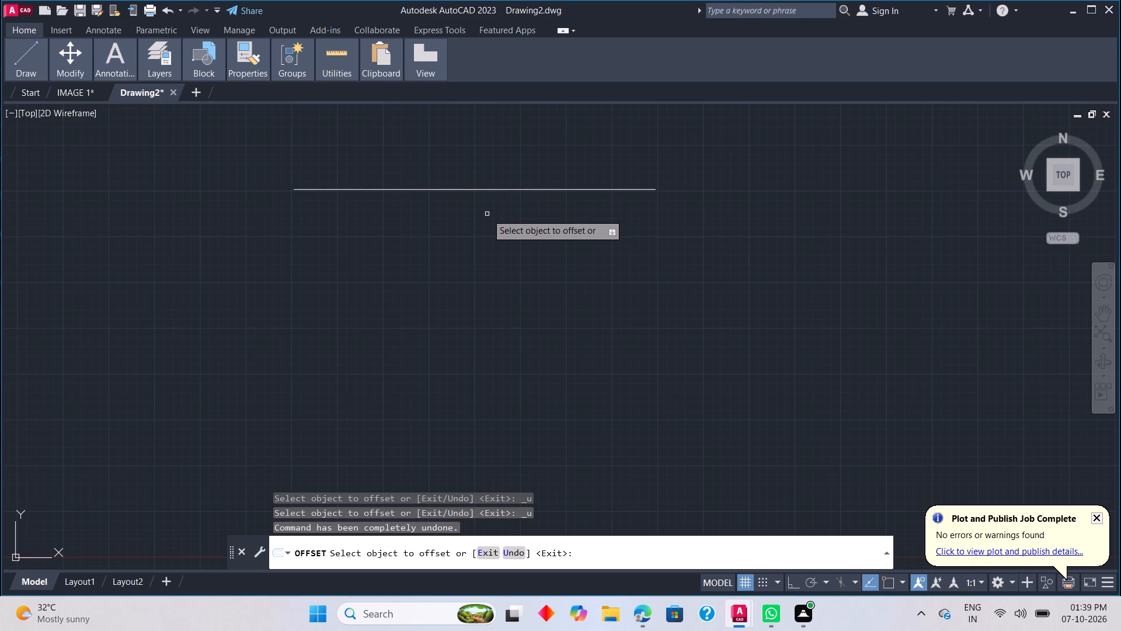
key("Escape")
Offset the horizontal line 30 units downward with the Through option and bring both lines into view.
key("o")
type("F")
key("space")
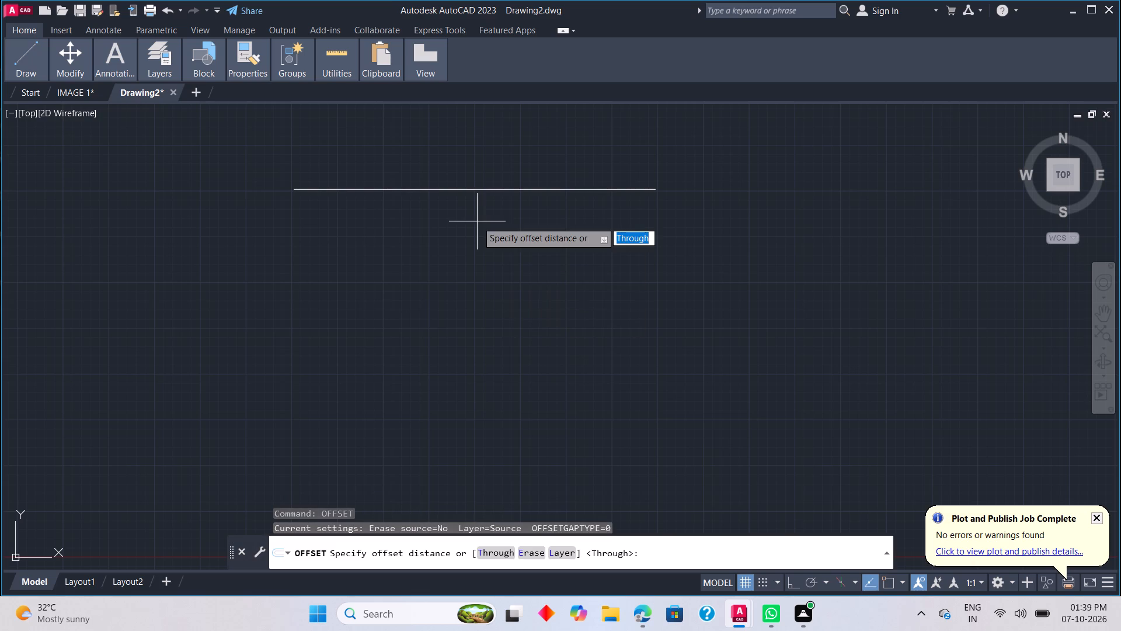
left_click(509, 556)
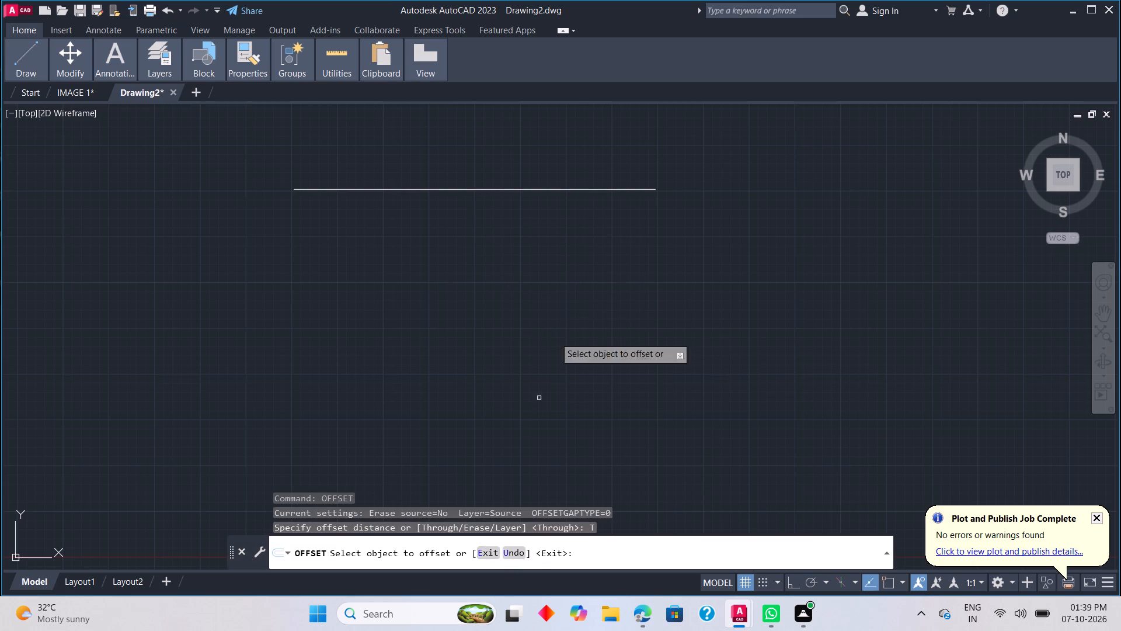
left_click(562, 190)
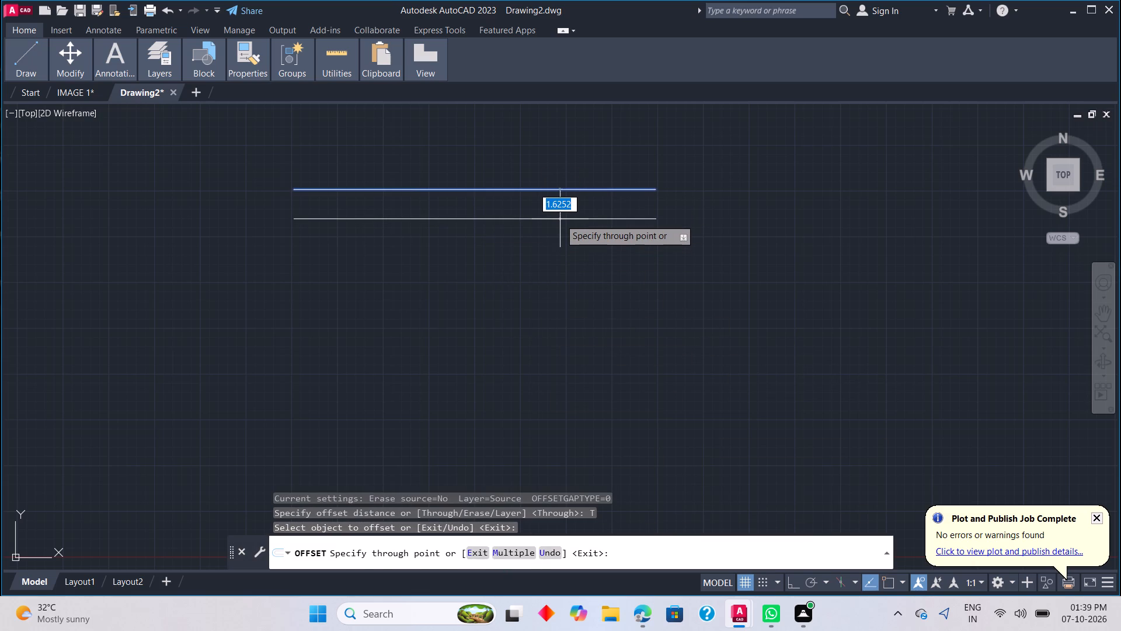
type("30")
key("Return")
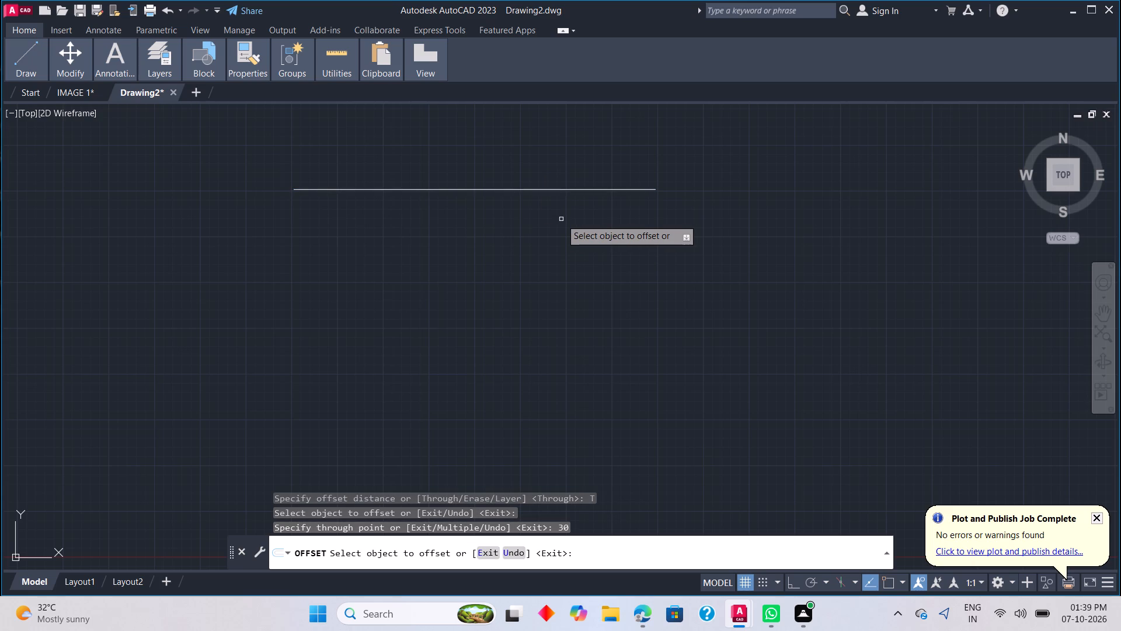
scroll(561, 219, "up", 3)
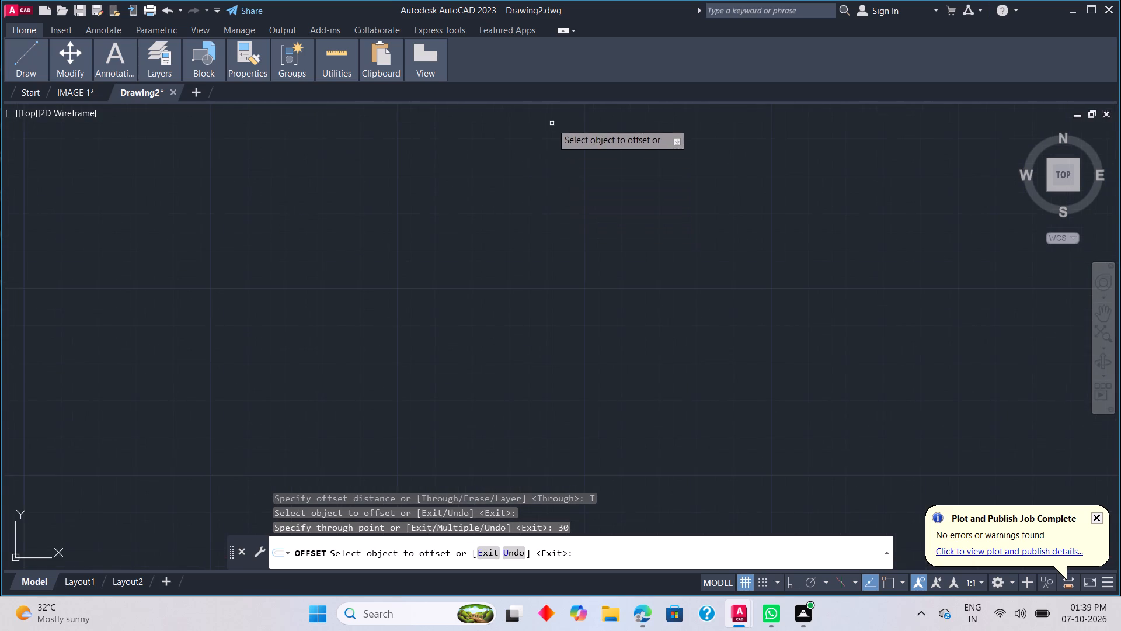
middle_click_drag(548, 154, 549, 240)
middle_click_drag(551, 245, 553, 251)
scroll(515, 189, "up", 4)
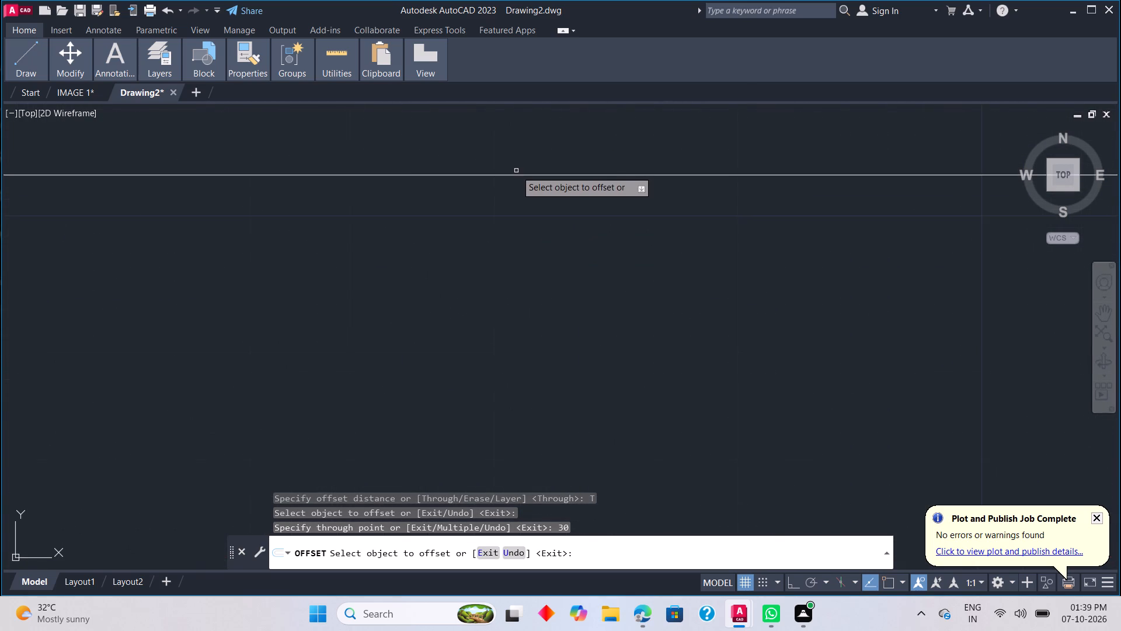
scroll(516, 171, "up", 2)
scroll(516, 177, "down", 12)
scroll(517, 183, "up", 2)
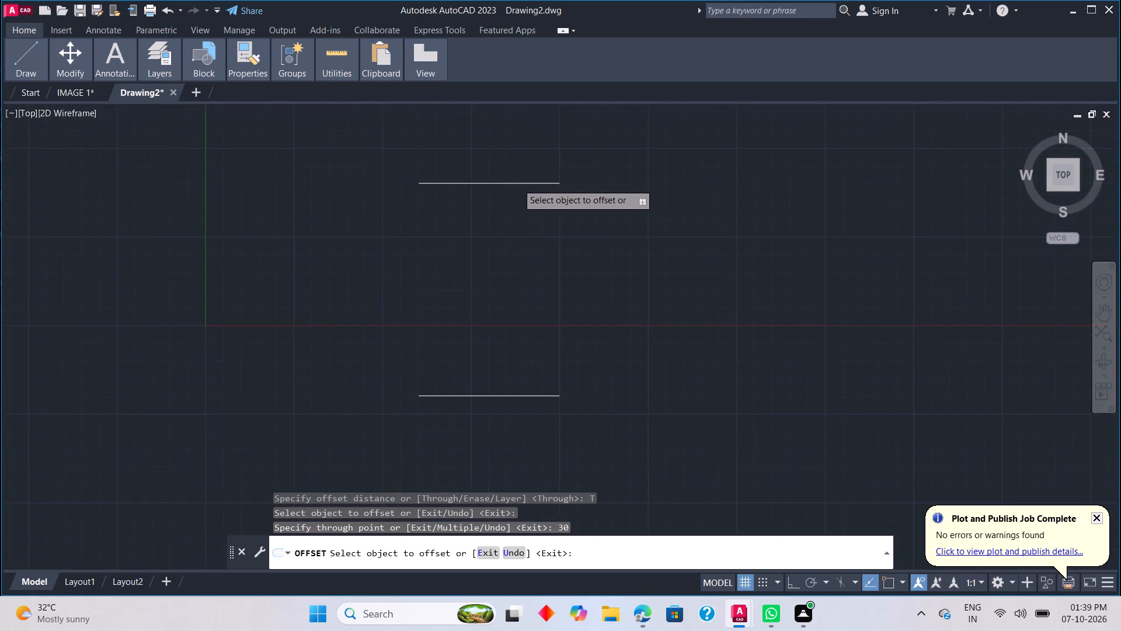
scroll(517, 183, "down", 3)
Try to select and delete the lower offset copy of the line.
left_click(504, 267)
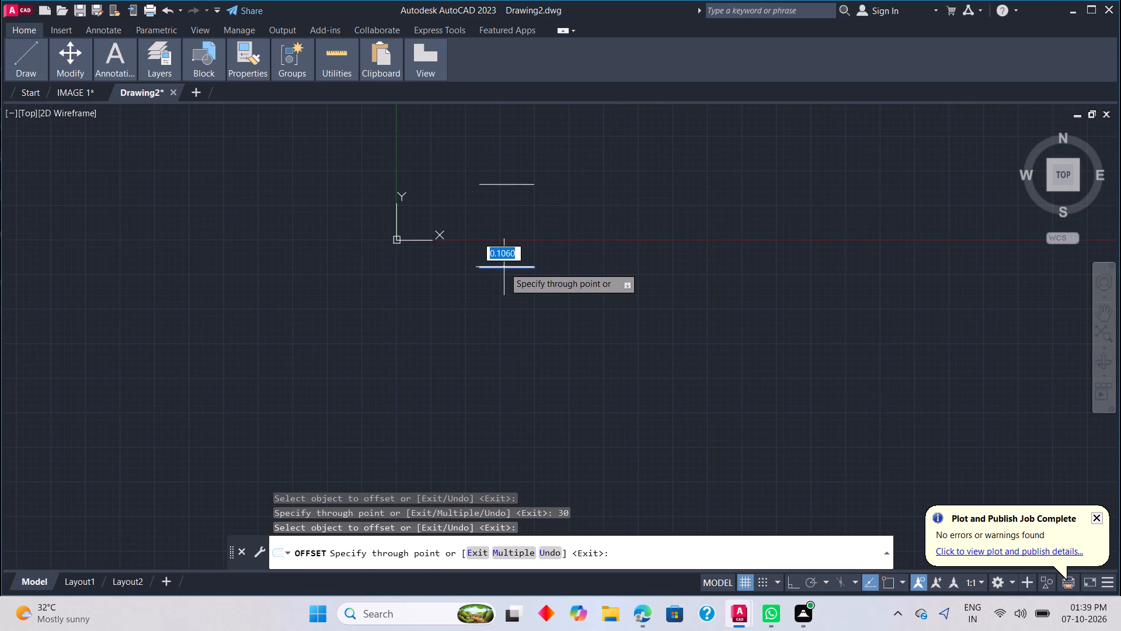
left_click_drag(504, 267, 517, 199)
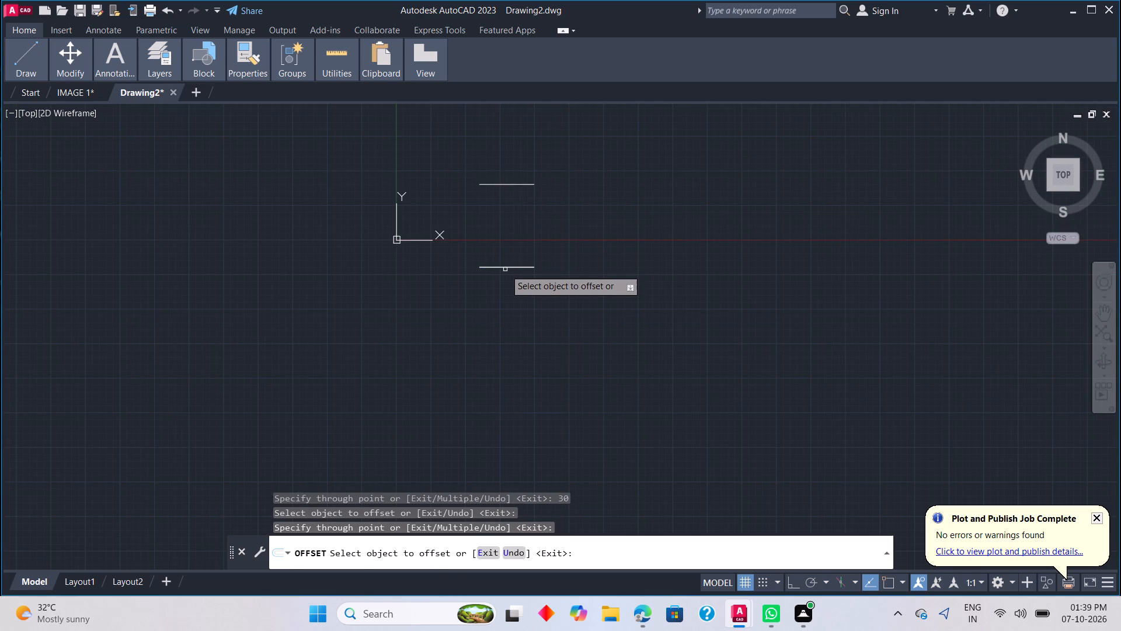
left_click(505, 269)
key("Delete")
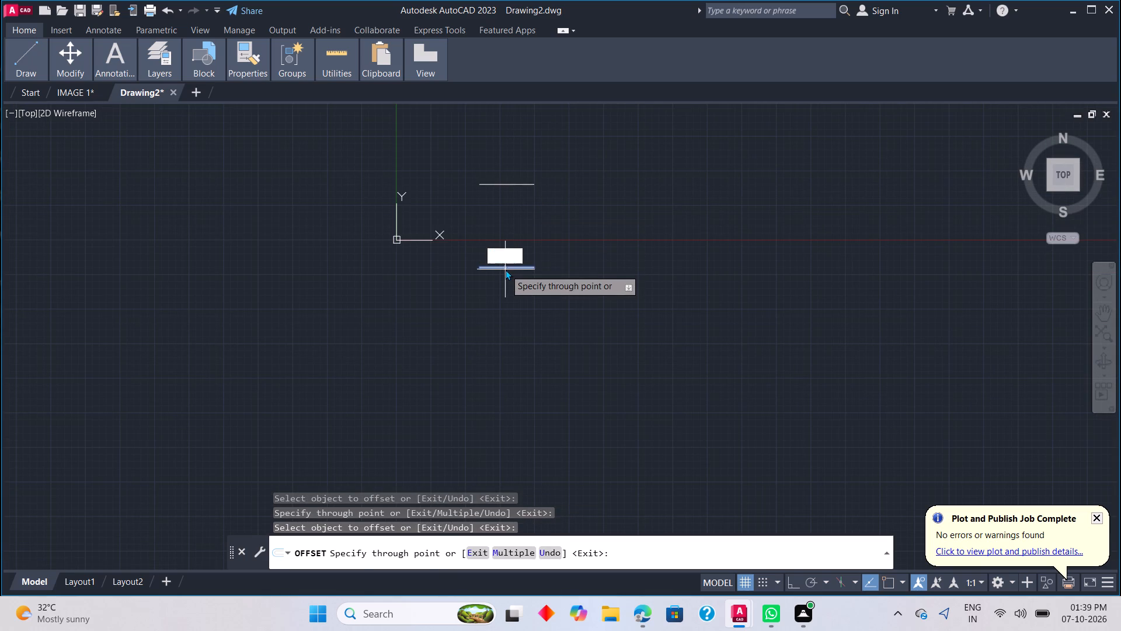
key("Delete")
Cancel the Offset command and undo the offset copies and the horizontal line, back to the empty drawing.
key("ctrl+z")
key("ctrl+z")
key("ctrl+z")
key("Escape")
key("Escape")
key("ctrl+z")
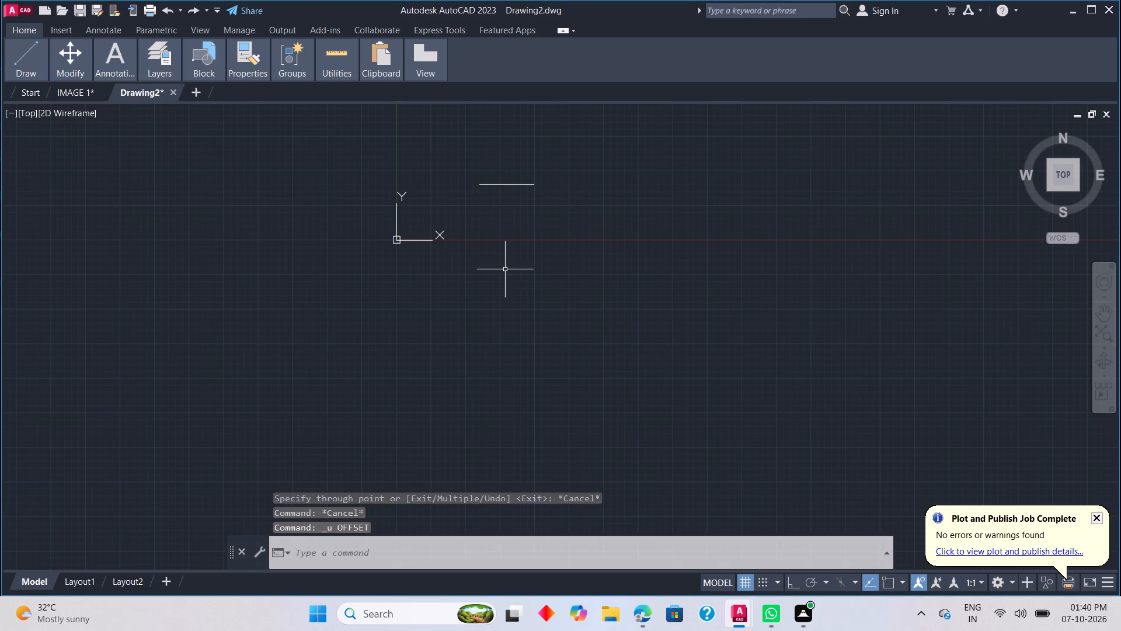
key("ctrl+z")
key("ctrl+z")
Draw a single horizontal line about 170 units long in an empty area, with Ortho mode turned on.
scroll(576, 210, "down", 4)
middle_click_drag(803, 178, 756, 211)
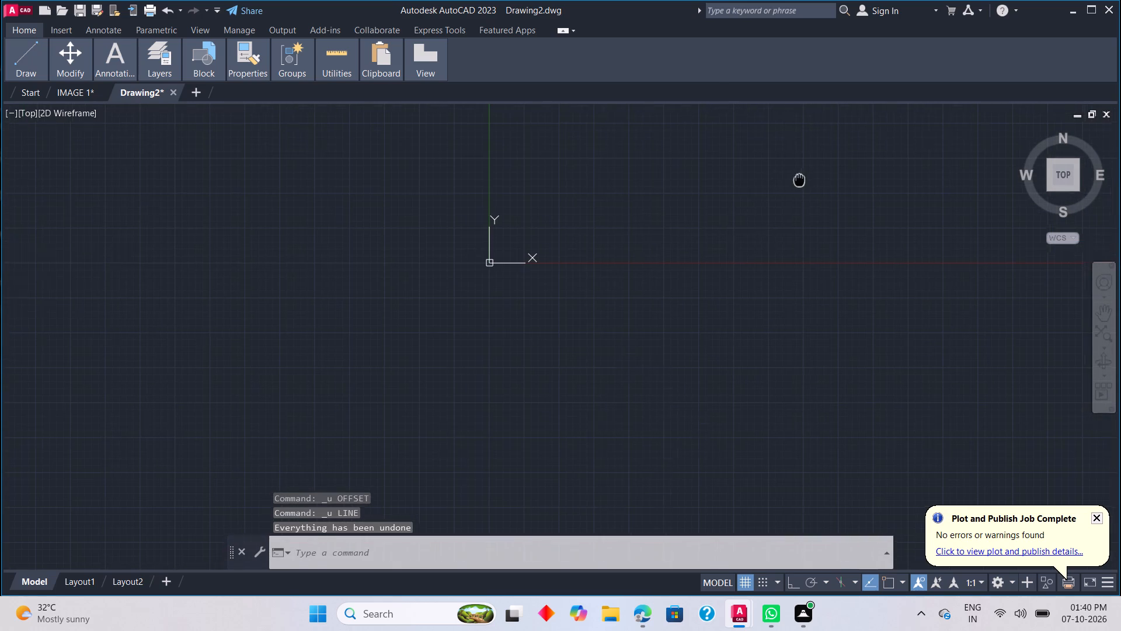
middle_click_drag(756, 211, 382, 480)
middle_click_drag(739, 158, 490, 350)
middle_click_drag(834, 100, 497, 362)
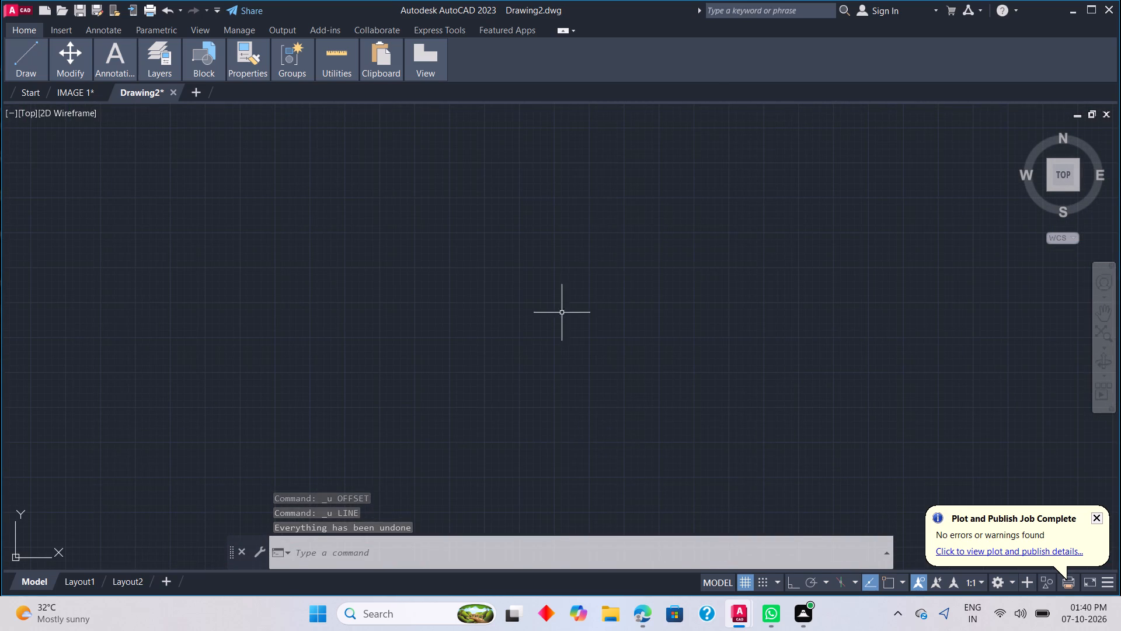
middle_click_drag(789, 143, 529, 411)
middle_click_drag(609, 193, 481, 357)
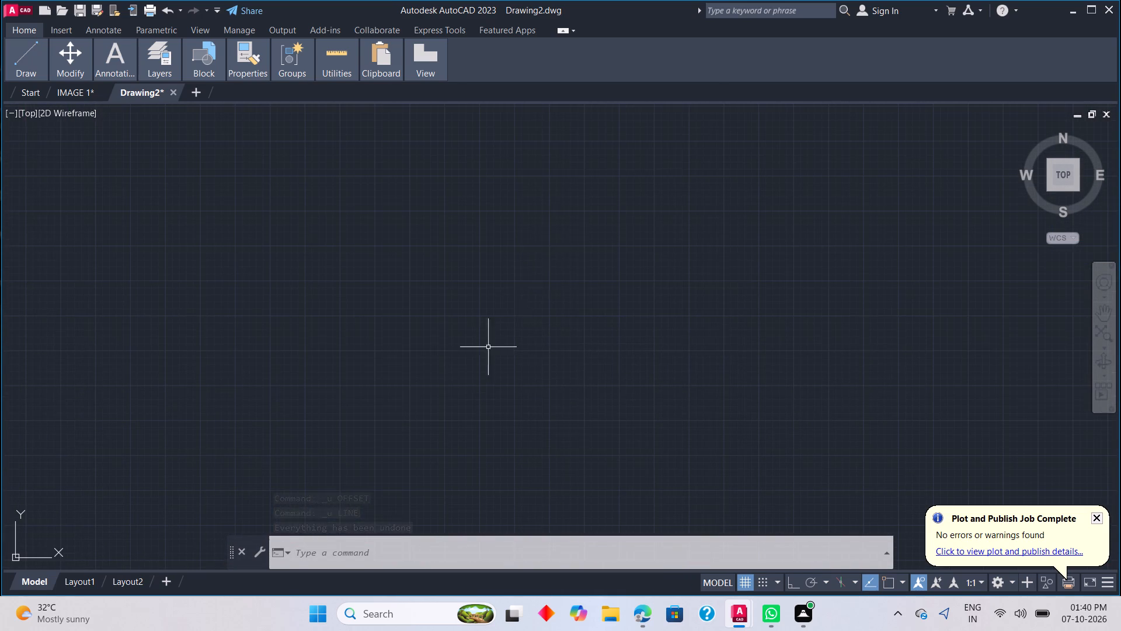
type("L")
key("space")
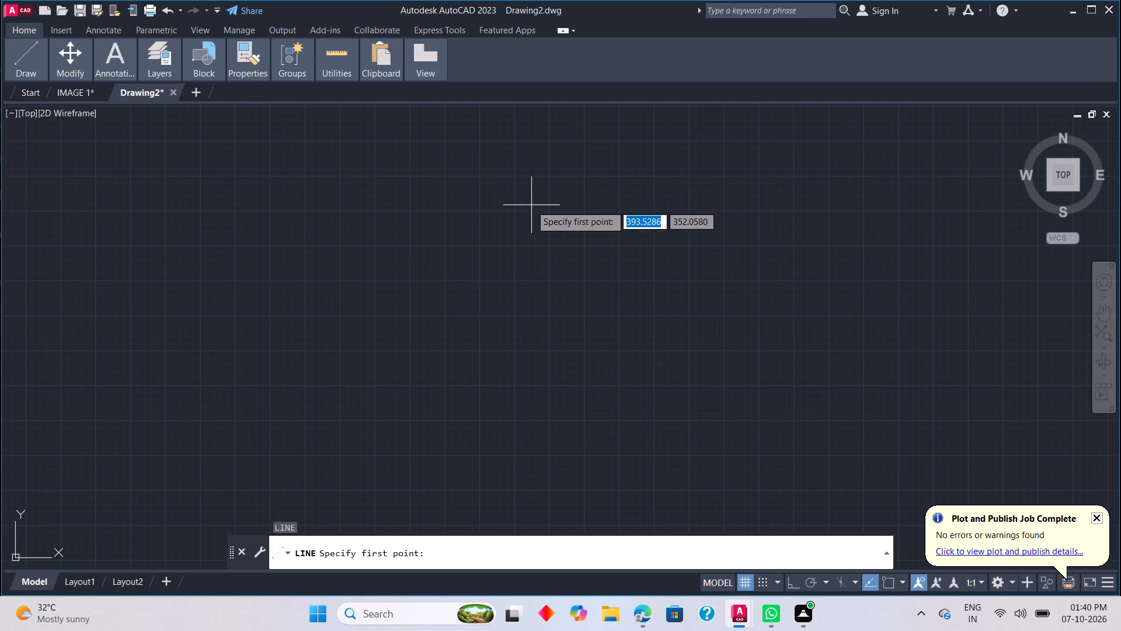
left_click(513, 176)
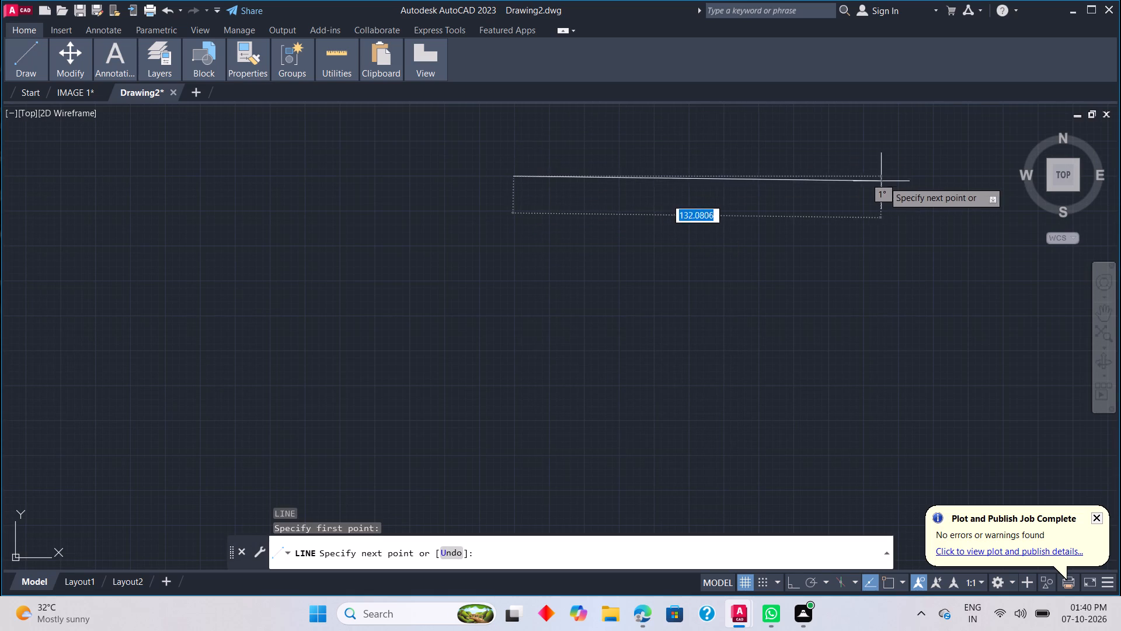
middle_click_drag(909, 180, 723, 289)
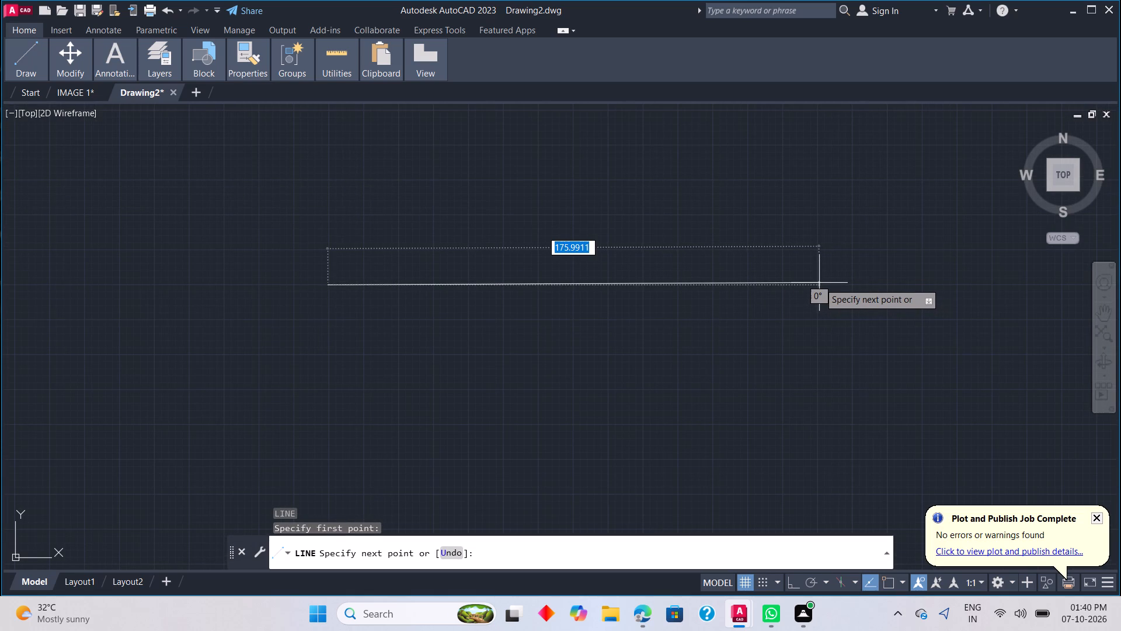
left_click(819, 282)
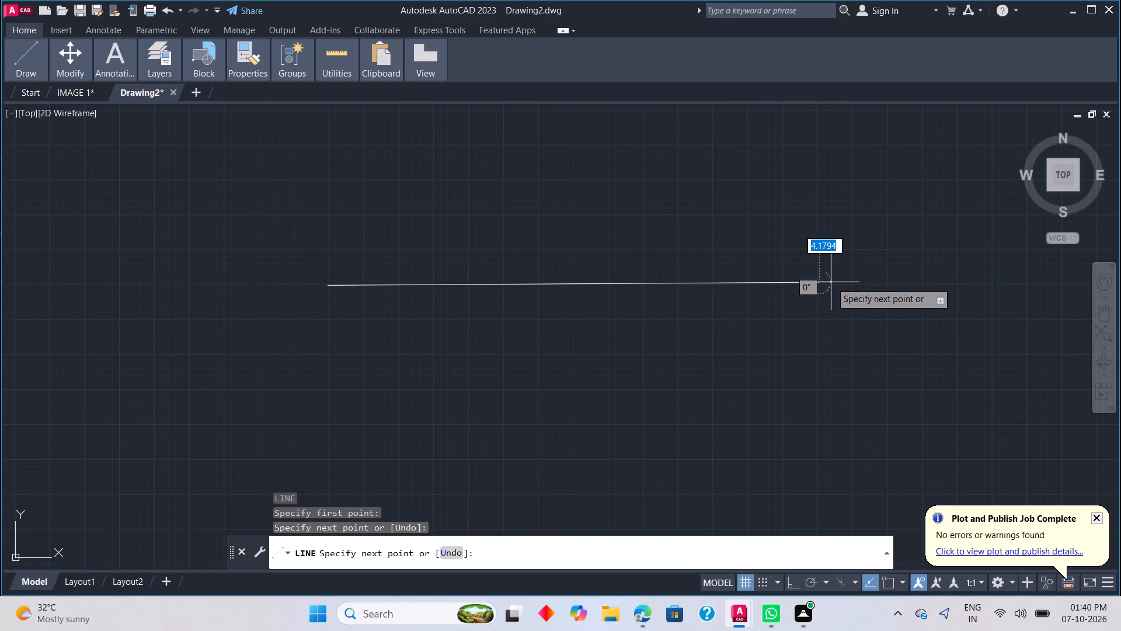
key("ctrl+z")
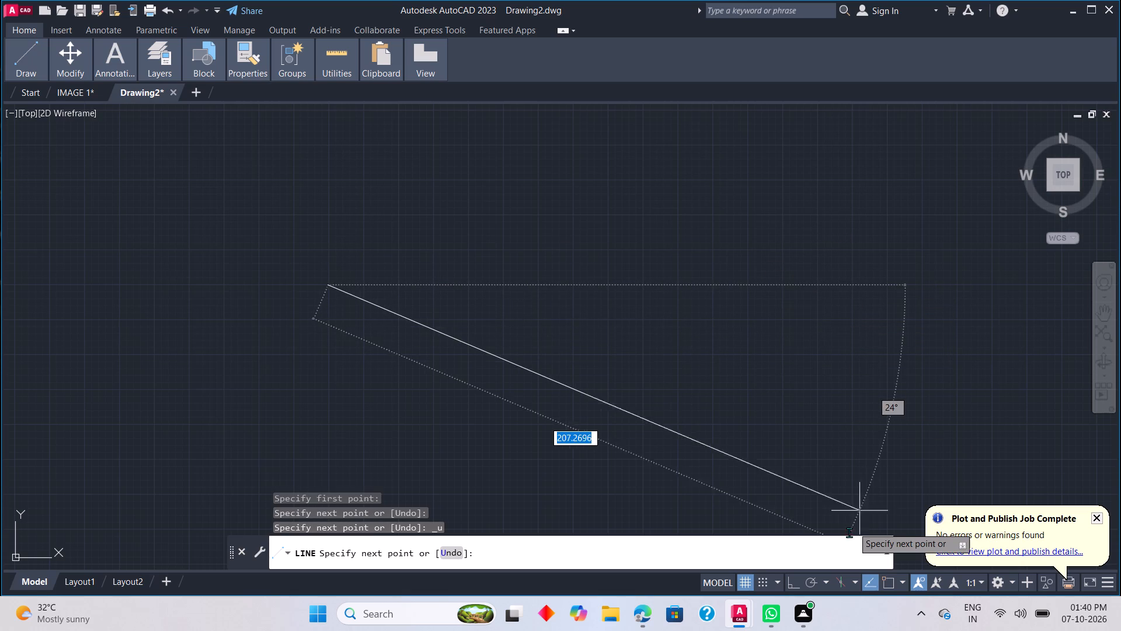
left_click(794, 587)
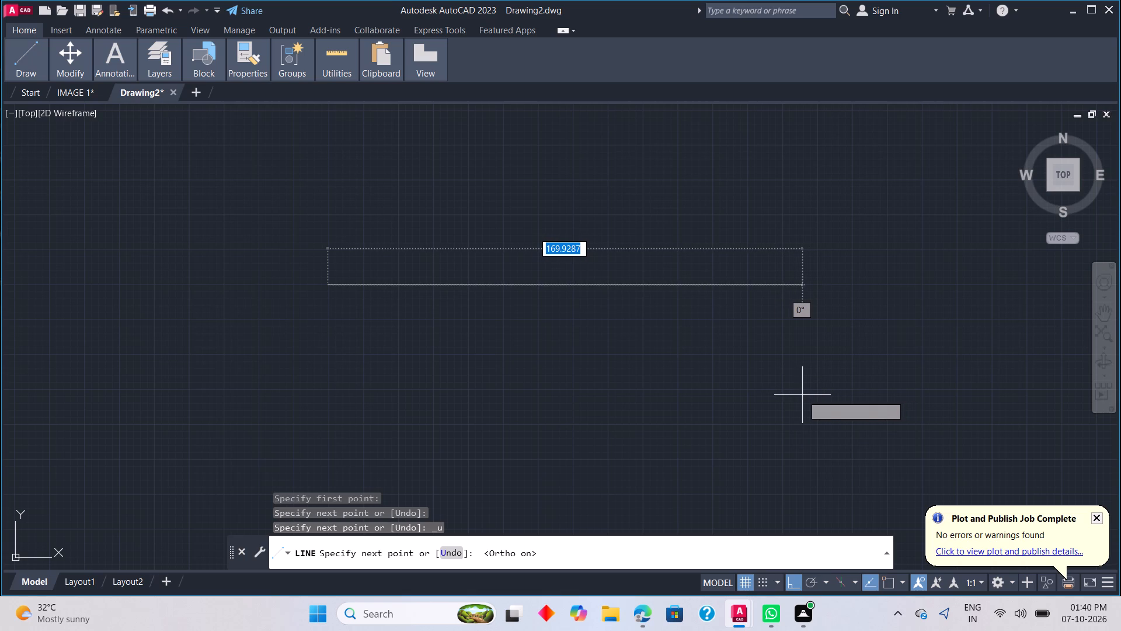
left_click(805, 397)
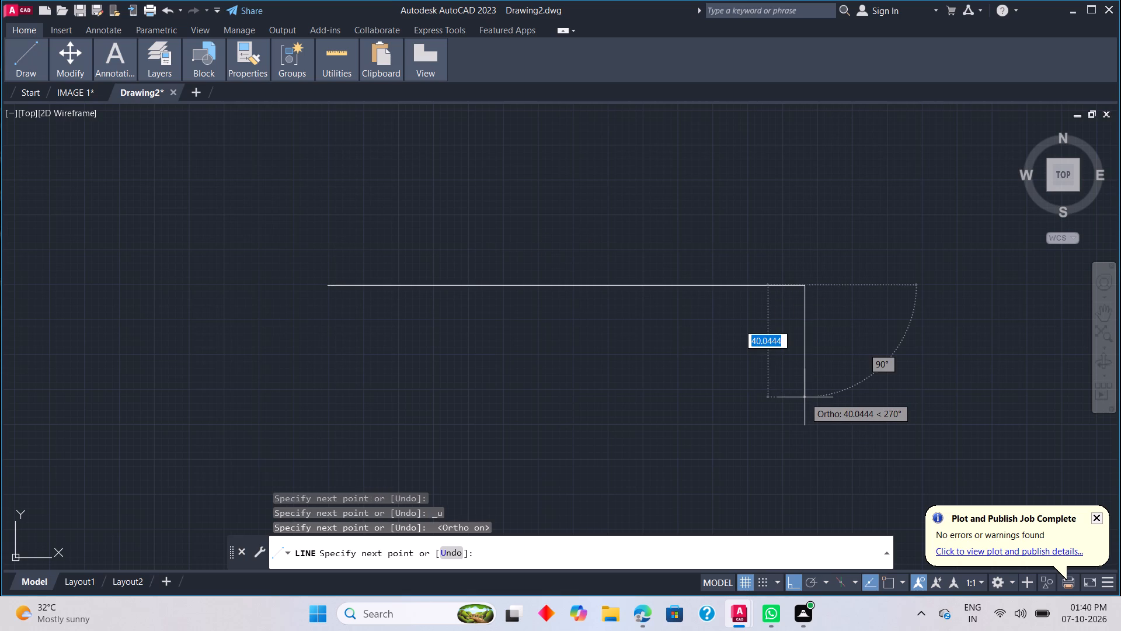
key("Escape")
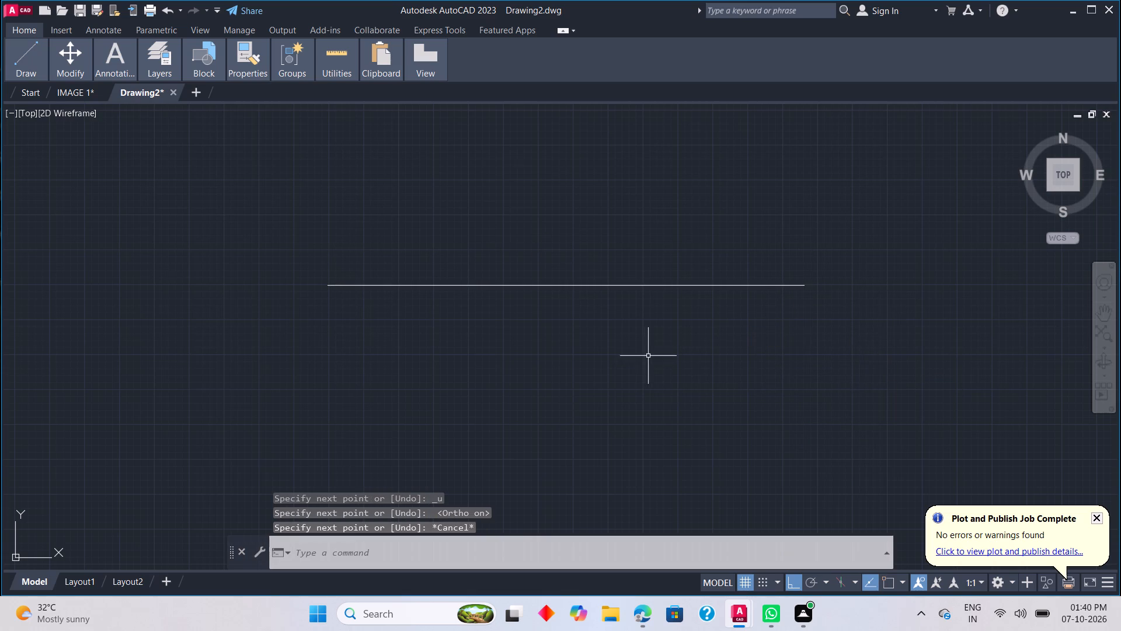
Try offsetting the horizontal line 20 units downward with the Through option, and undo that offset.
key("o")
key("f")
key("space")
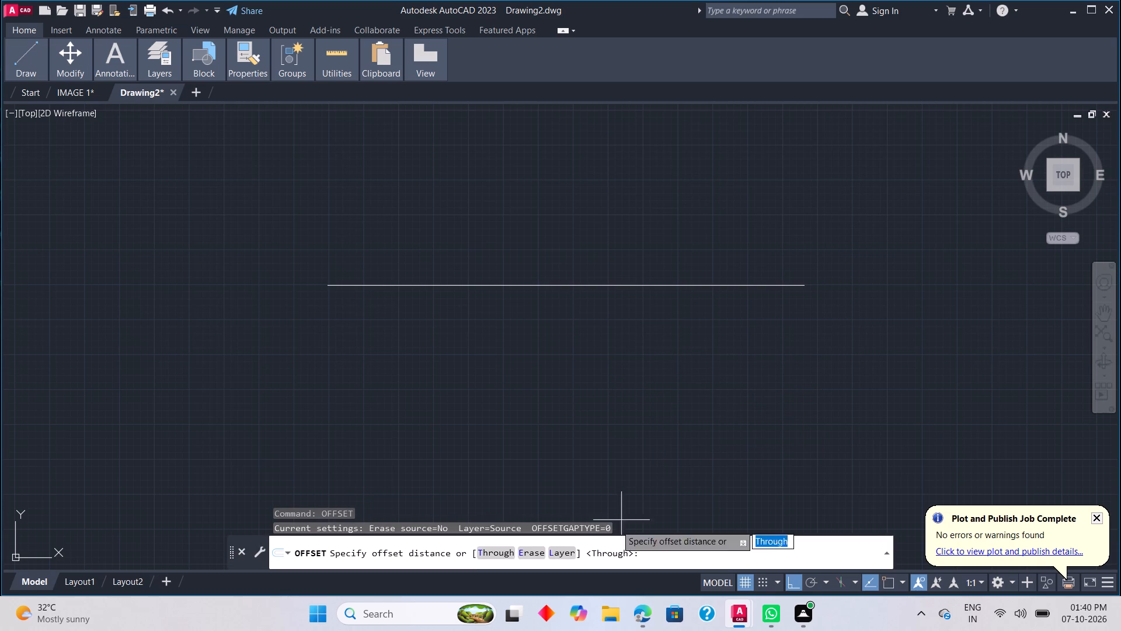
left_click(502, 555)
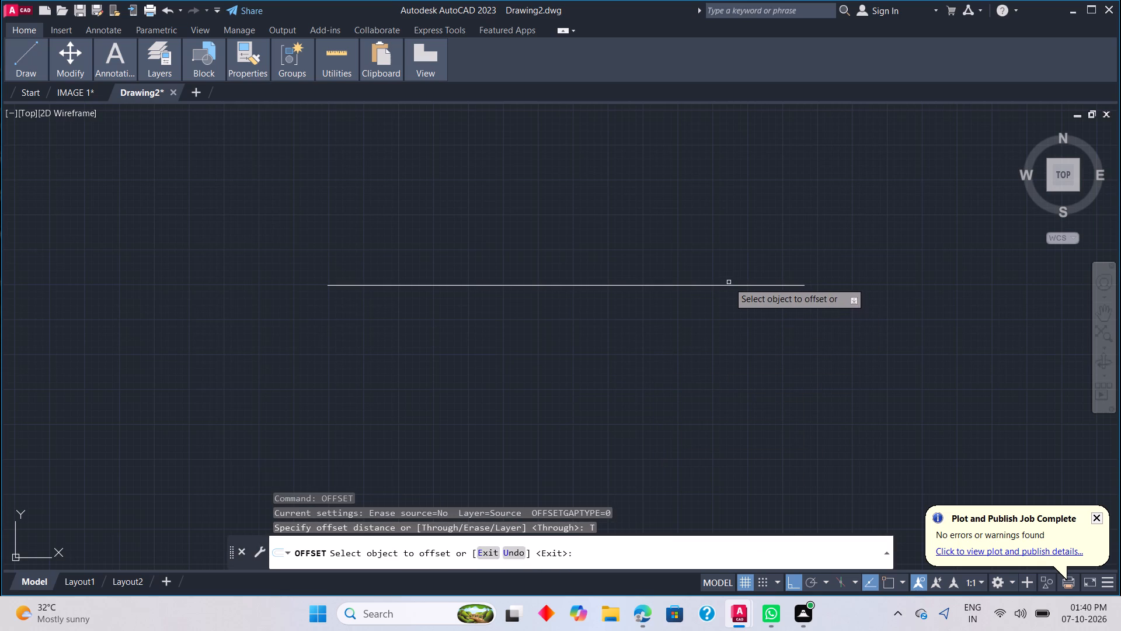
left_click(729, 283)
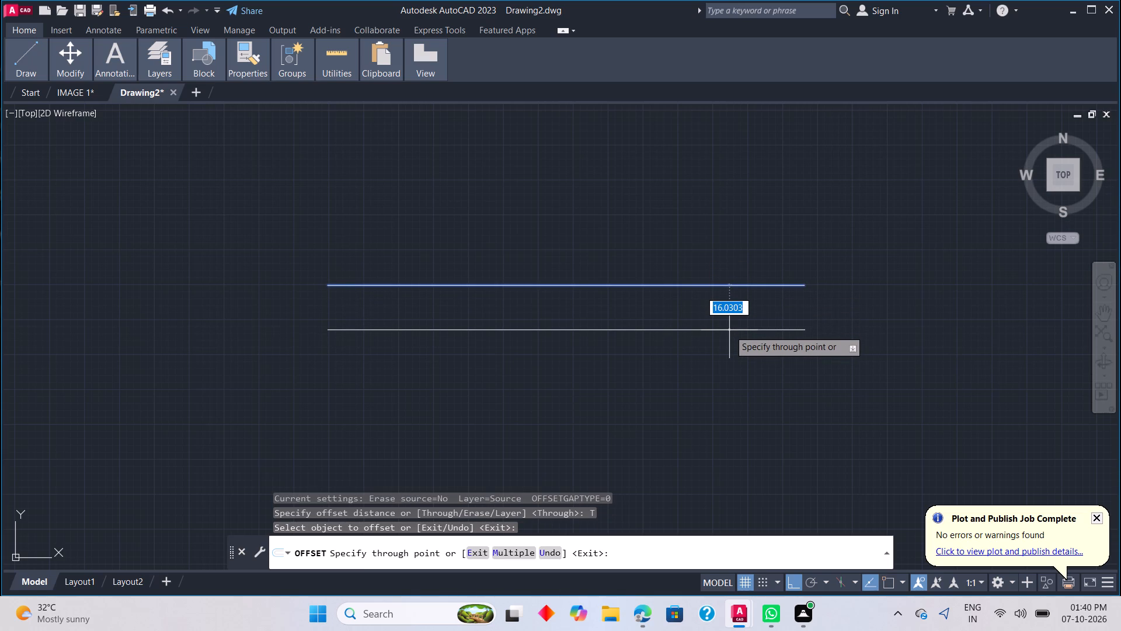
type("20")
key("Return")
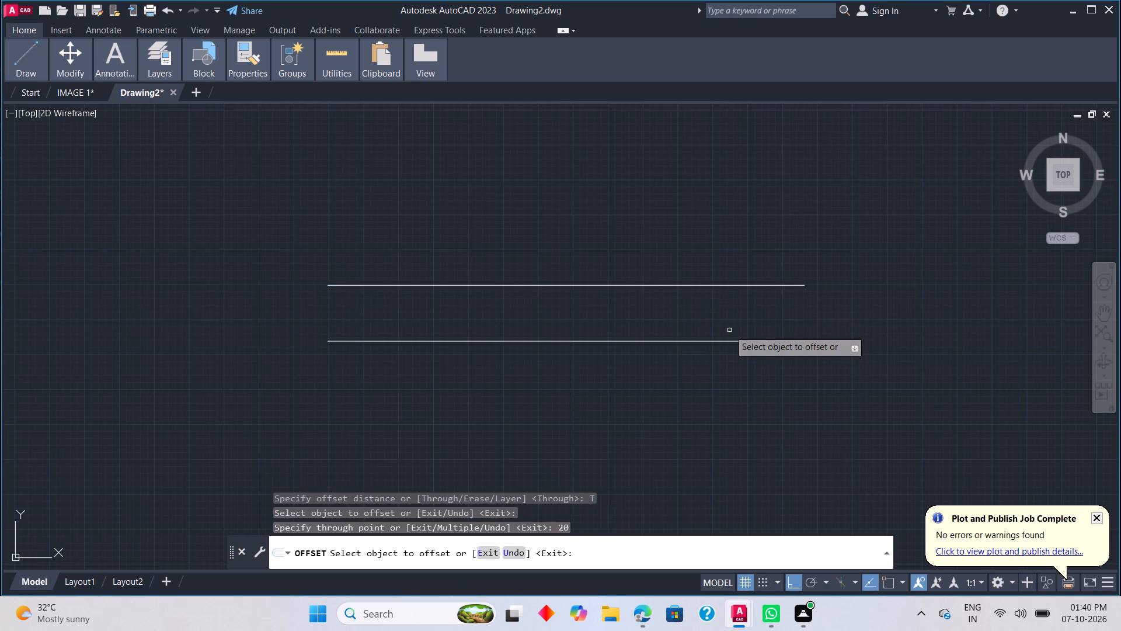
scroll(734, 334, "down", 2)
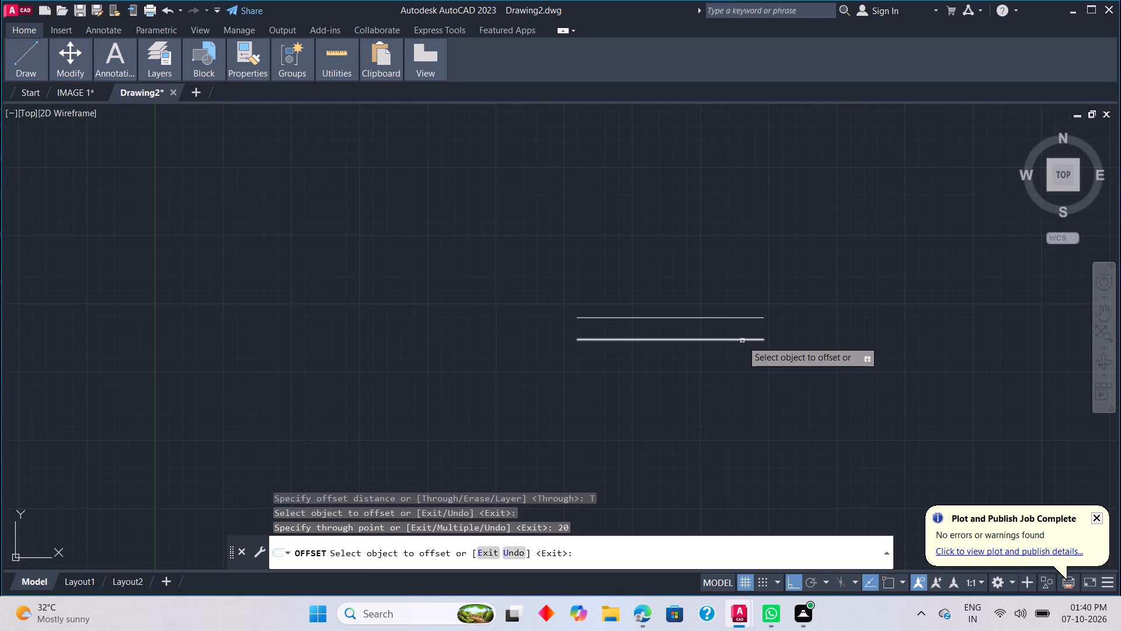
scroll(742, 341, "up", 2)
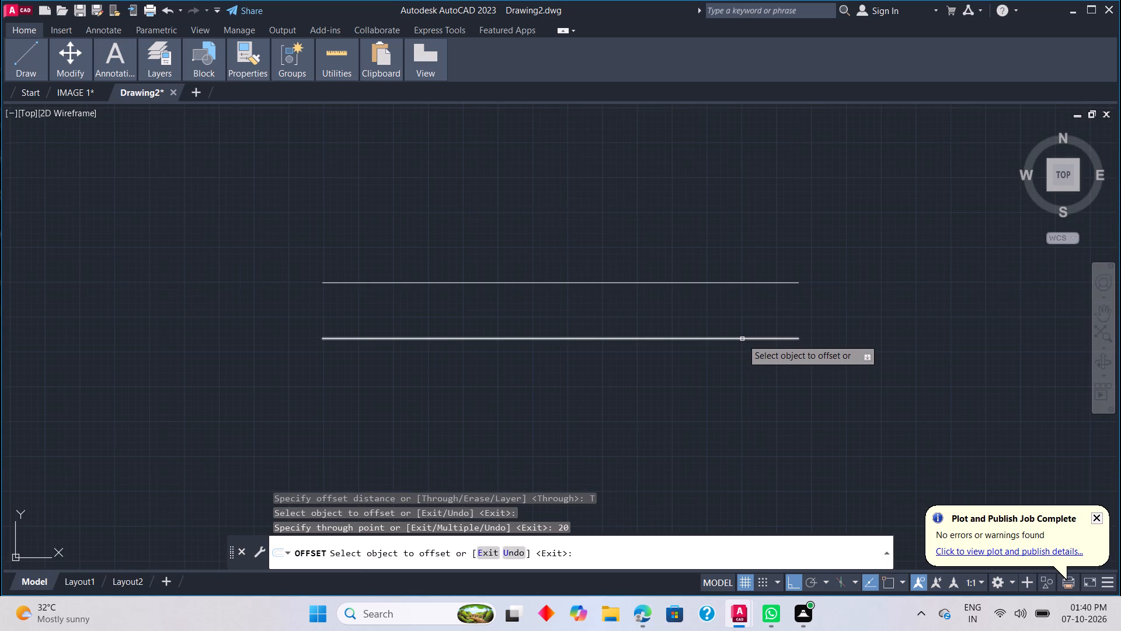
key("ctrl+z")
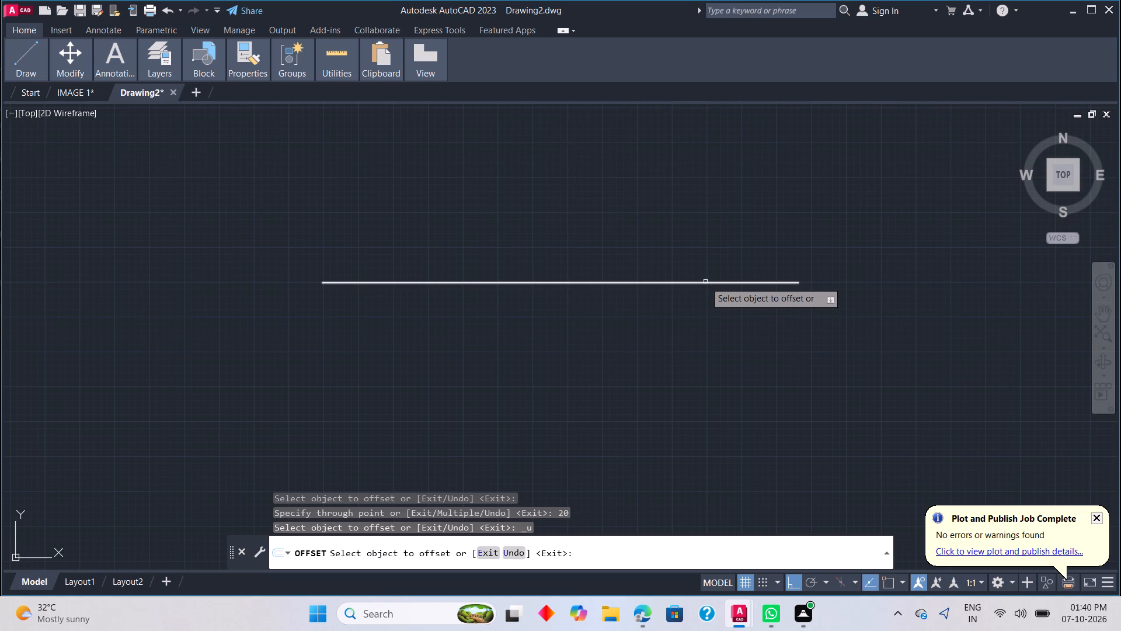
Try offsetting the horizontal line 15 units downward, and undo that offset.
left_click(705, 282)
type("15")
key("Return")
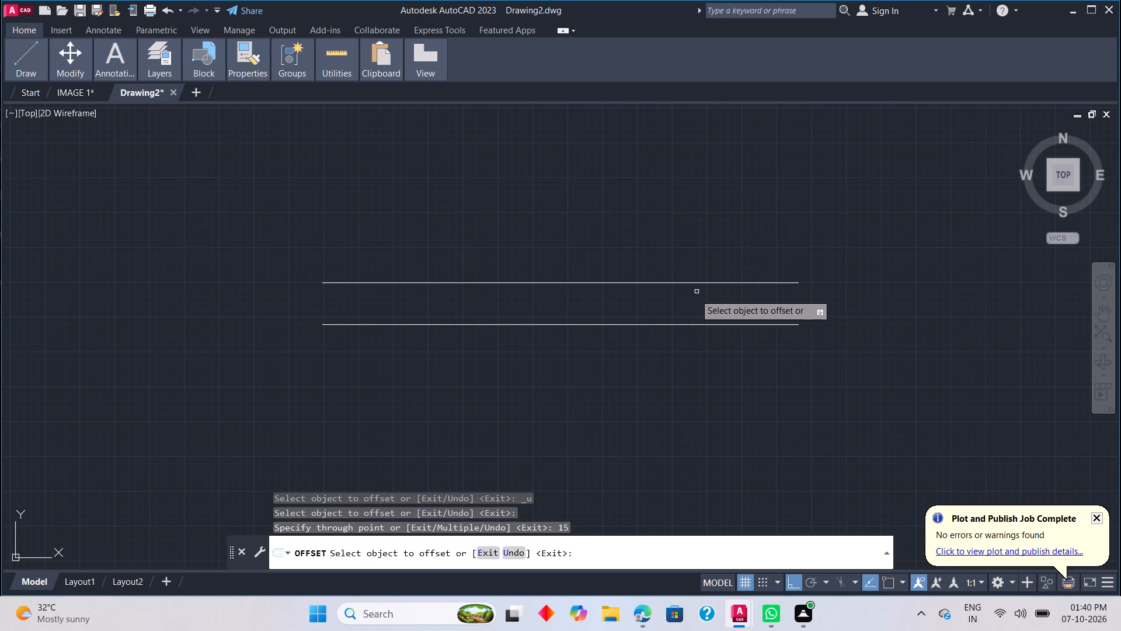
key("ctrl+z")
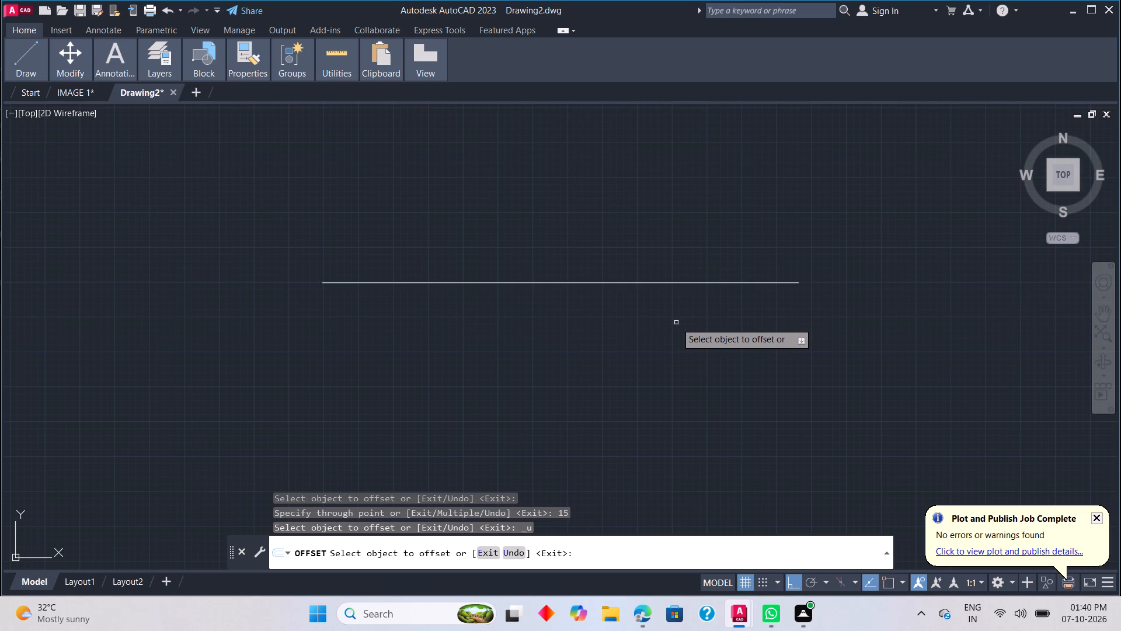
Offset the horizontal line 10 units downward, and offset the resulting copy another 10 units downward.
left_click(664, 281)
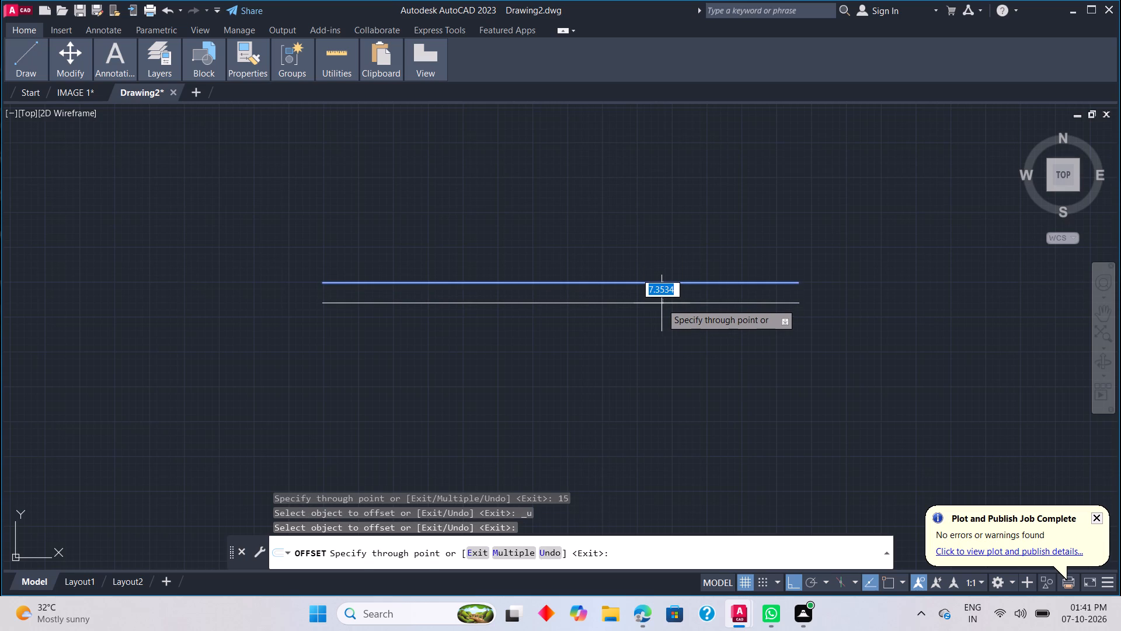
type("10")
key("Return")
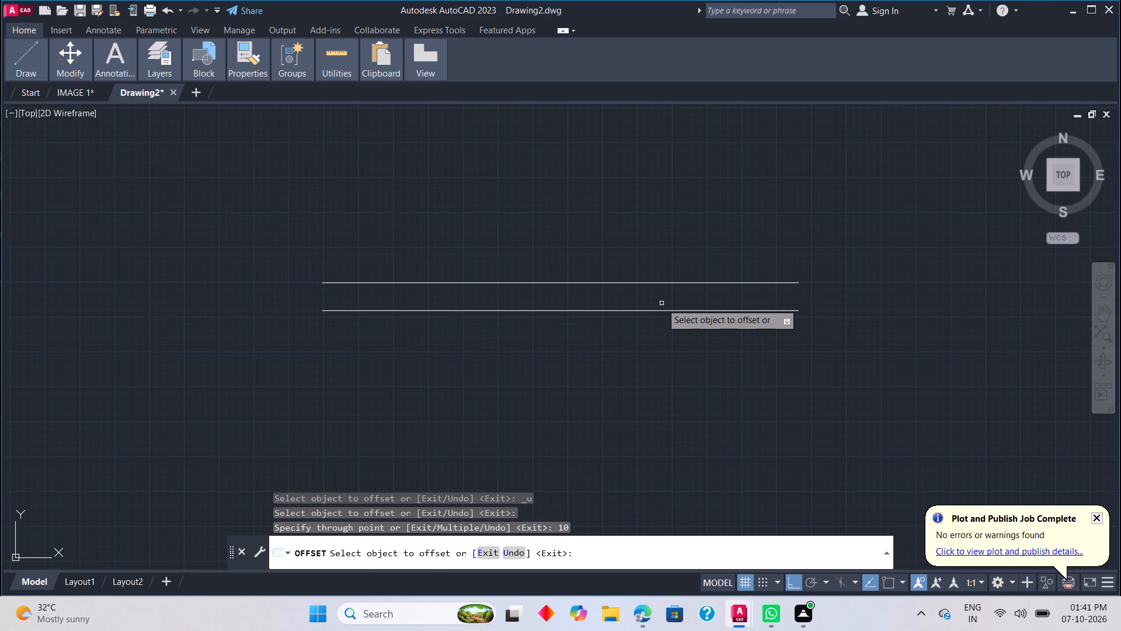
left_click(627, 312)
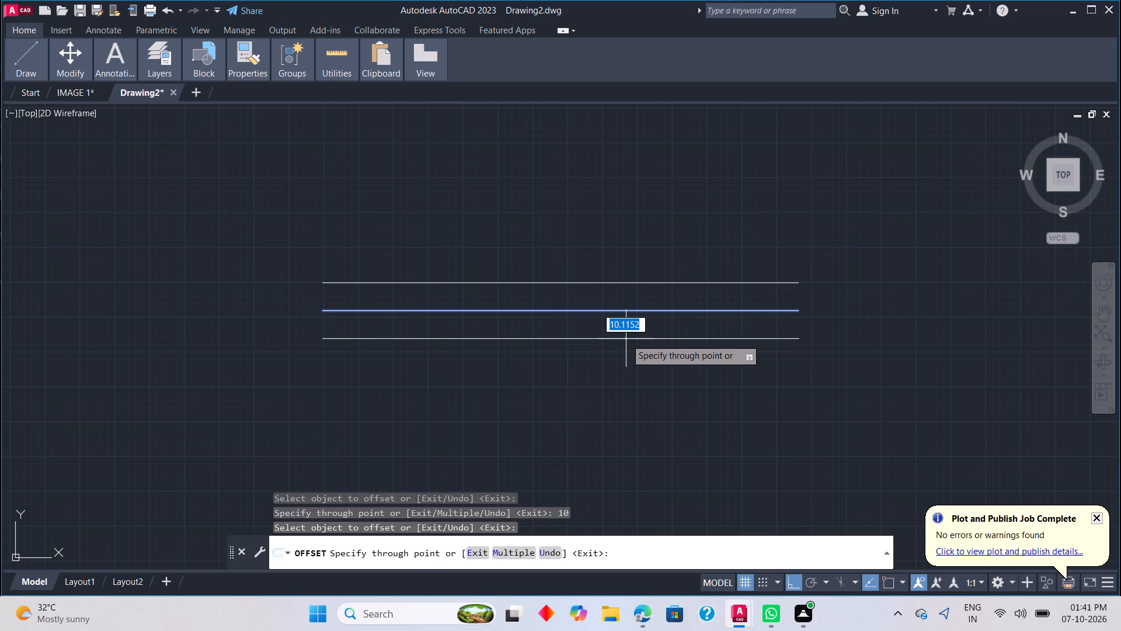
type("10")
key("Return")
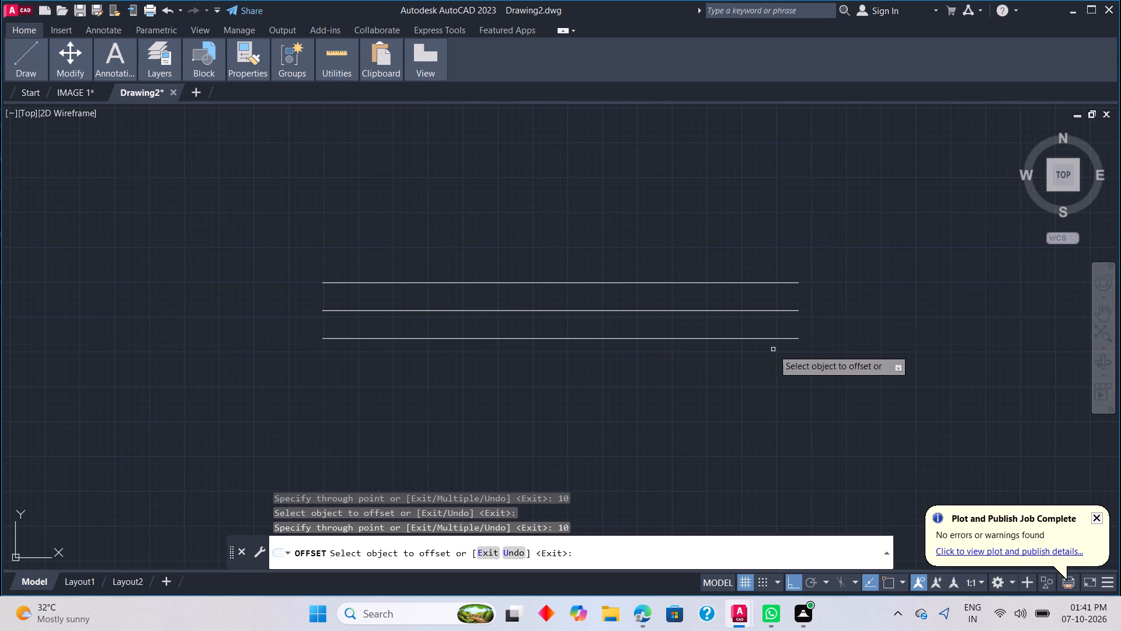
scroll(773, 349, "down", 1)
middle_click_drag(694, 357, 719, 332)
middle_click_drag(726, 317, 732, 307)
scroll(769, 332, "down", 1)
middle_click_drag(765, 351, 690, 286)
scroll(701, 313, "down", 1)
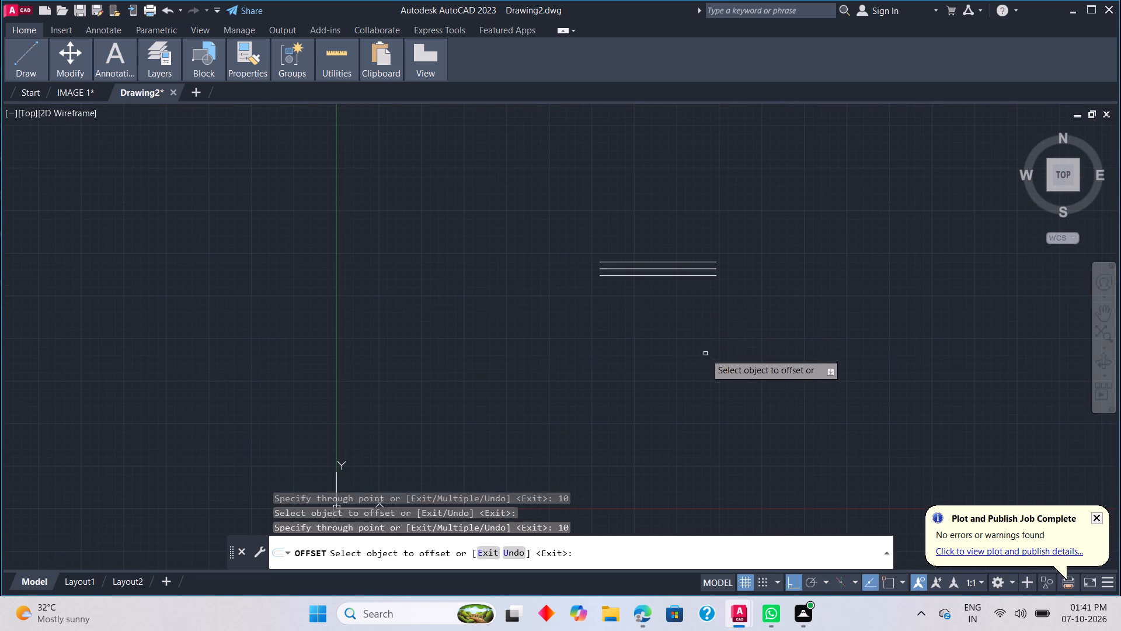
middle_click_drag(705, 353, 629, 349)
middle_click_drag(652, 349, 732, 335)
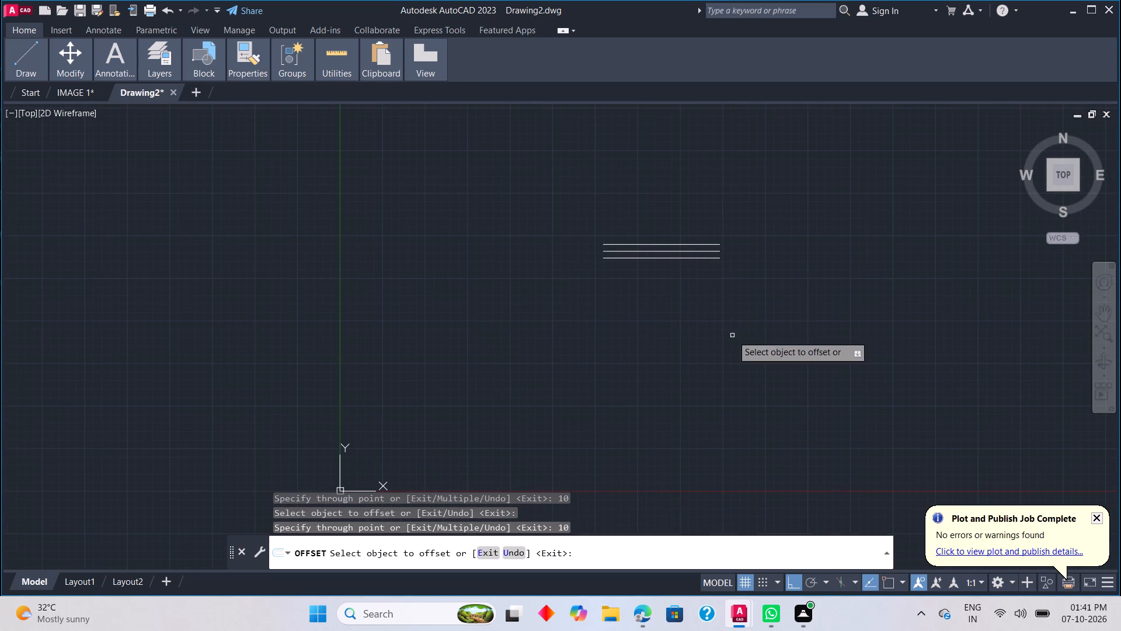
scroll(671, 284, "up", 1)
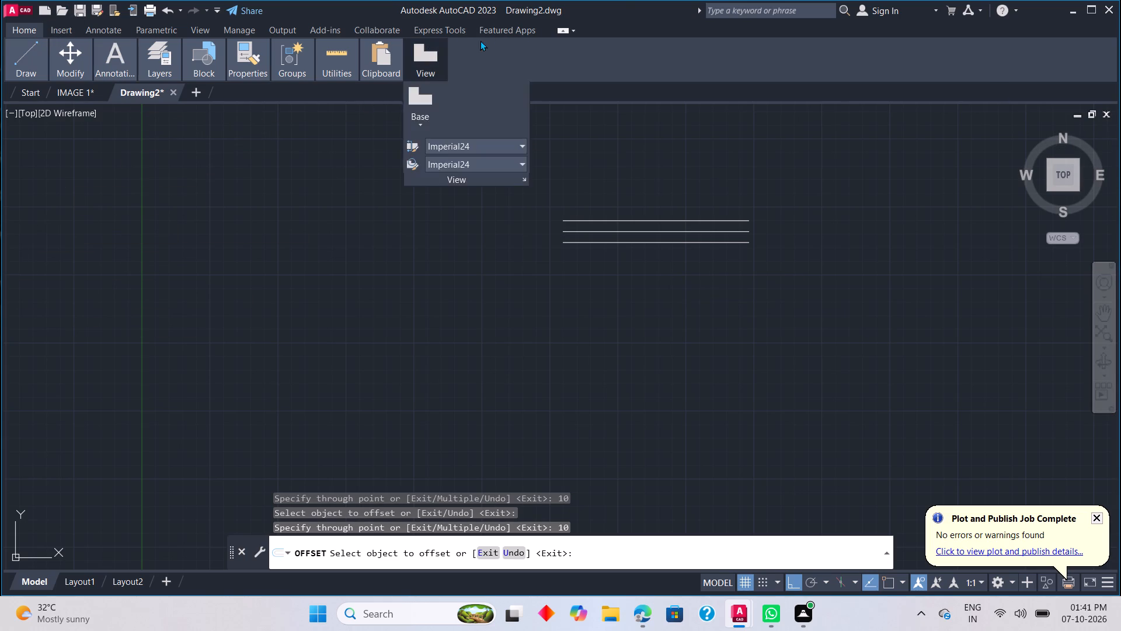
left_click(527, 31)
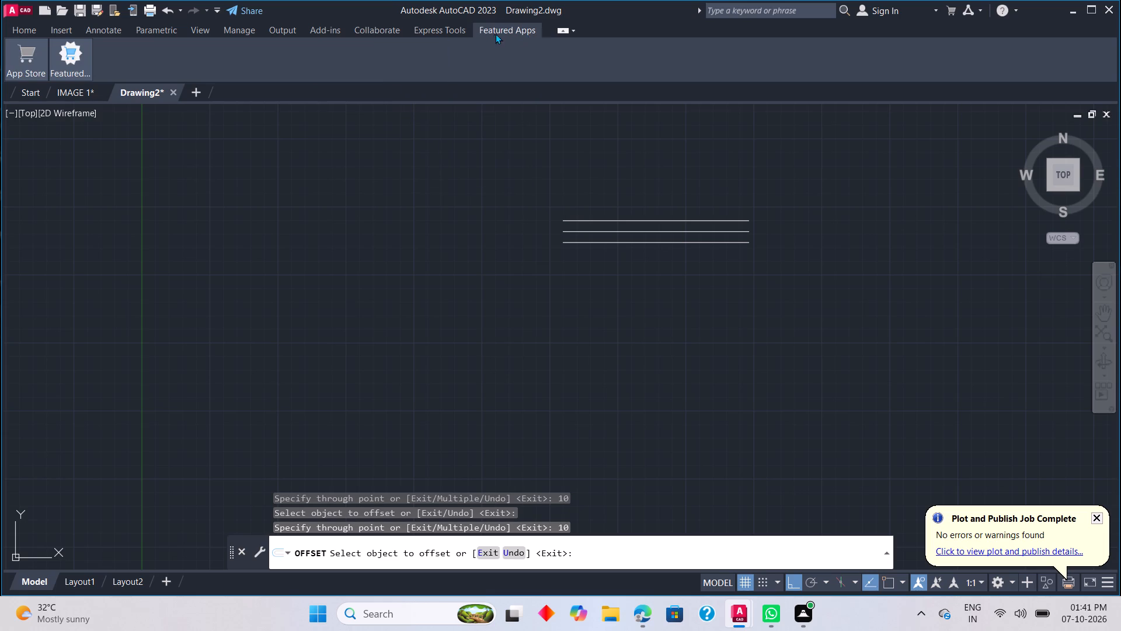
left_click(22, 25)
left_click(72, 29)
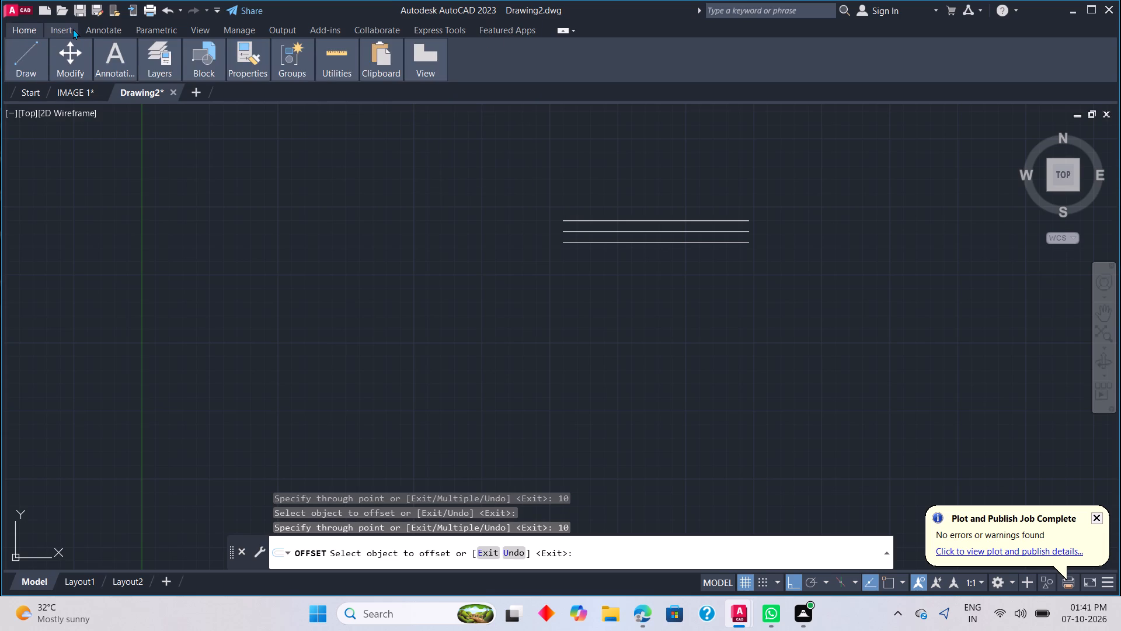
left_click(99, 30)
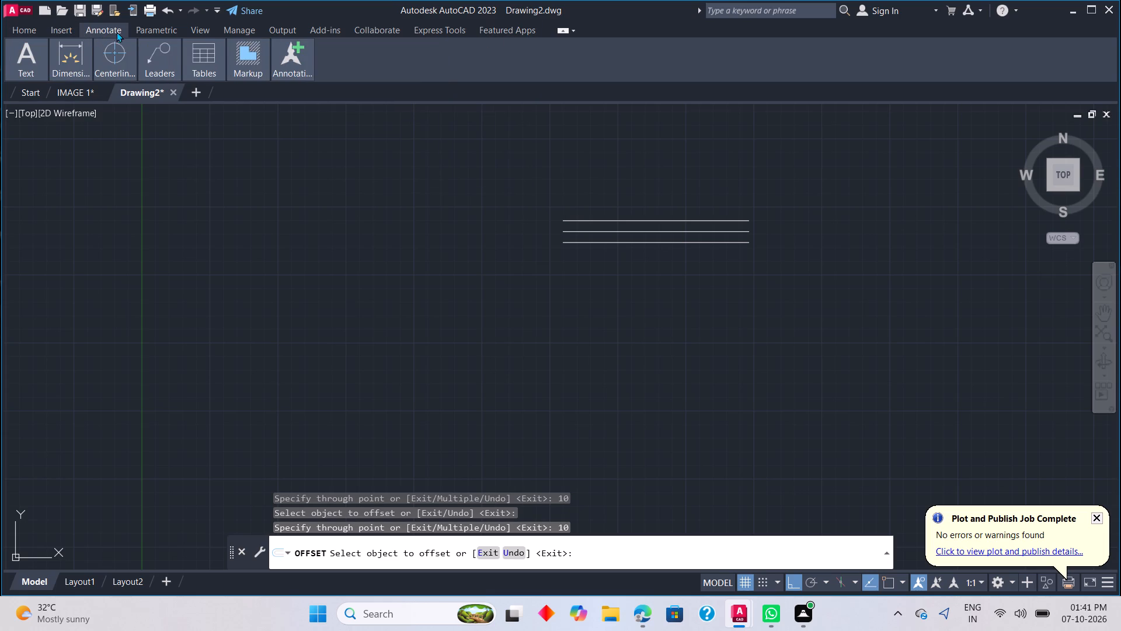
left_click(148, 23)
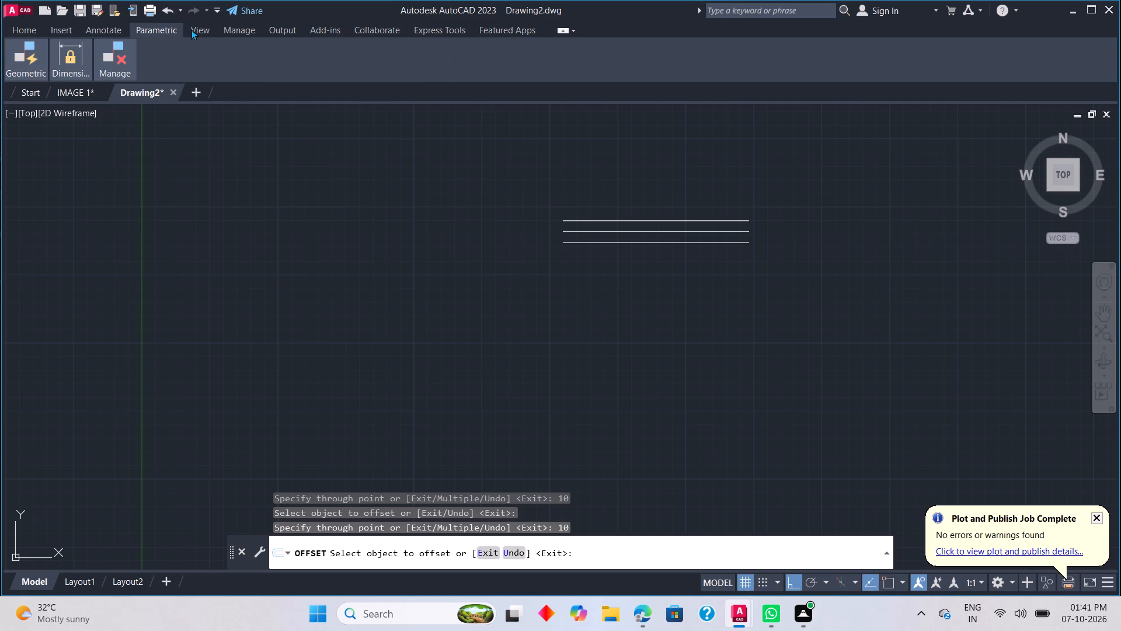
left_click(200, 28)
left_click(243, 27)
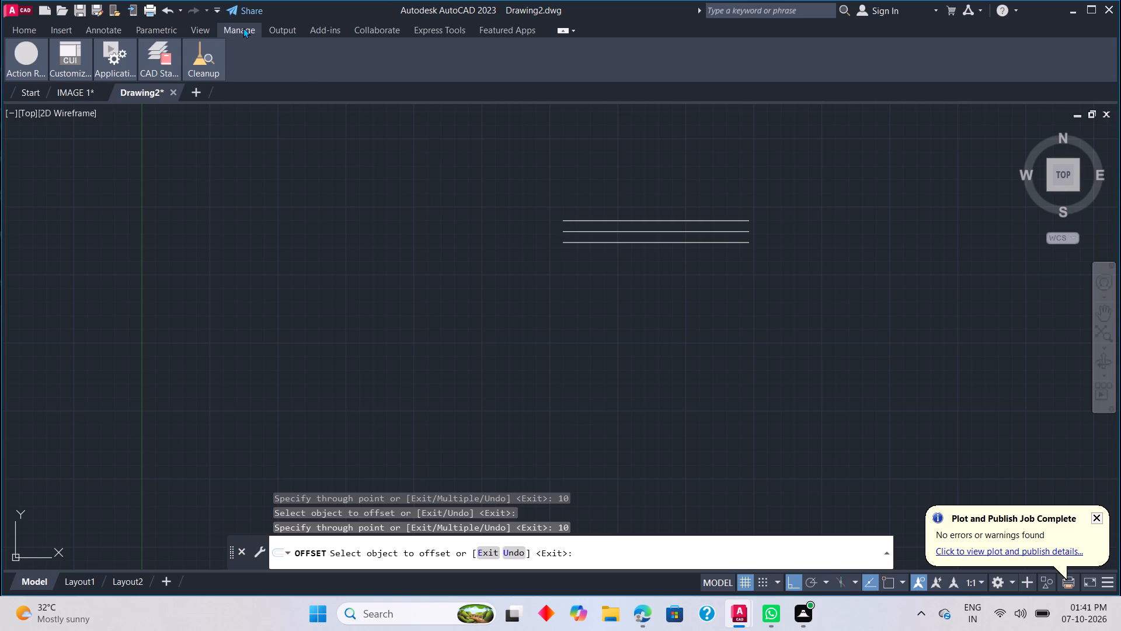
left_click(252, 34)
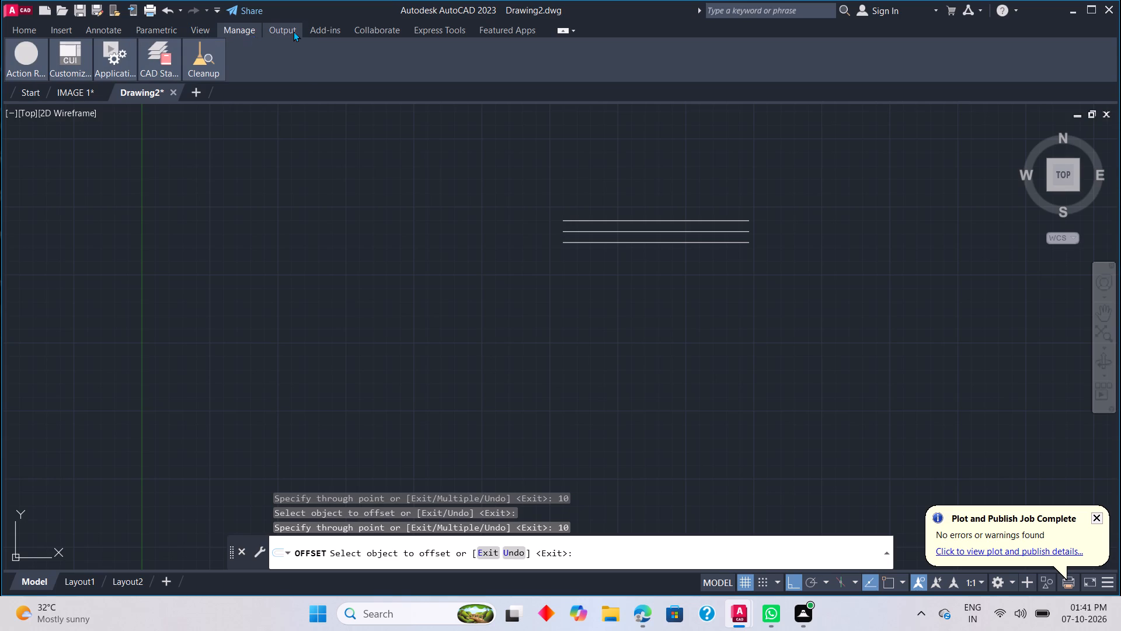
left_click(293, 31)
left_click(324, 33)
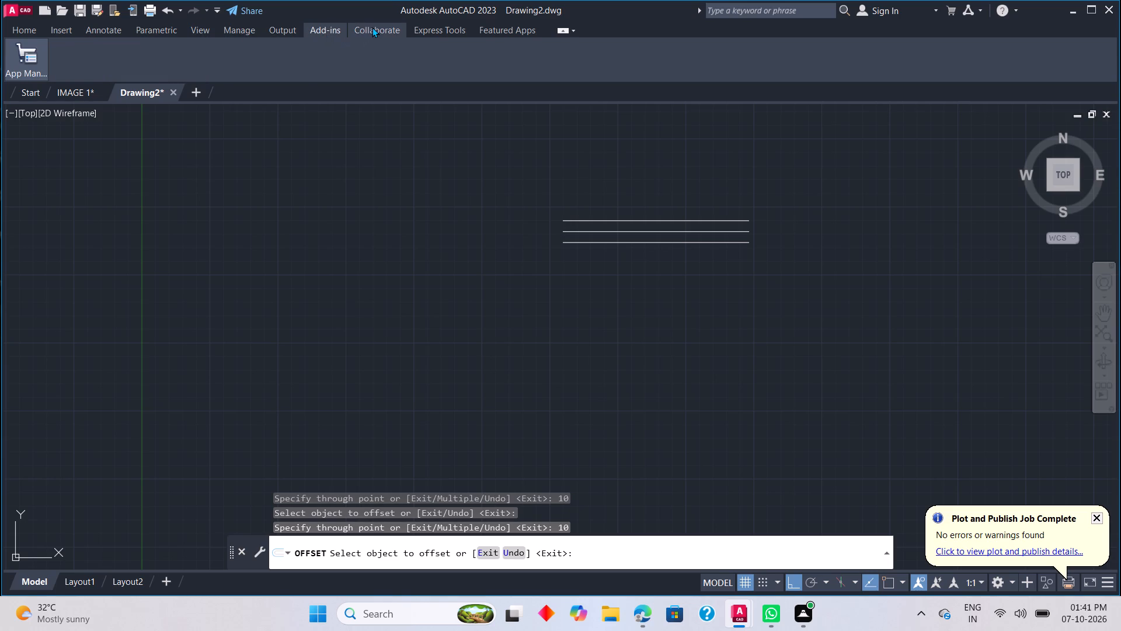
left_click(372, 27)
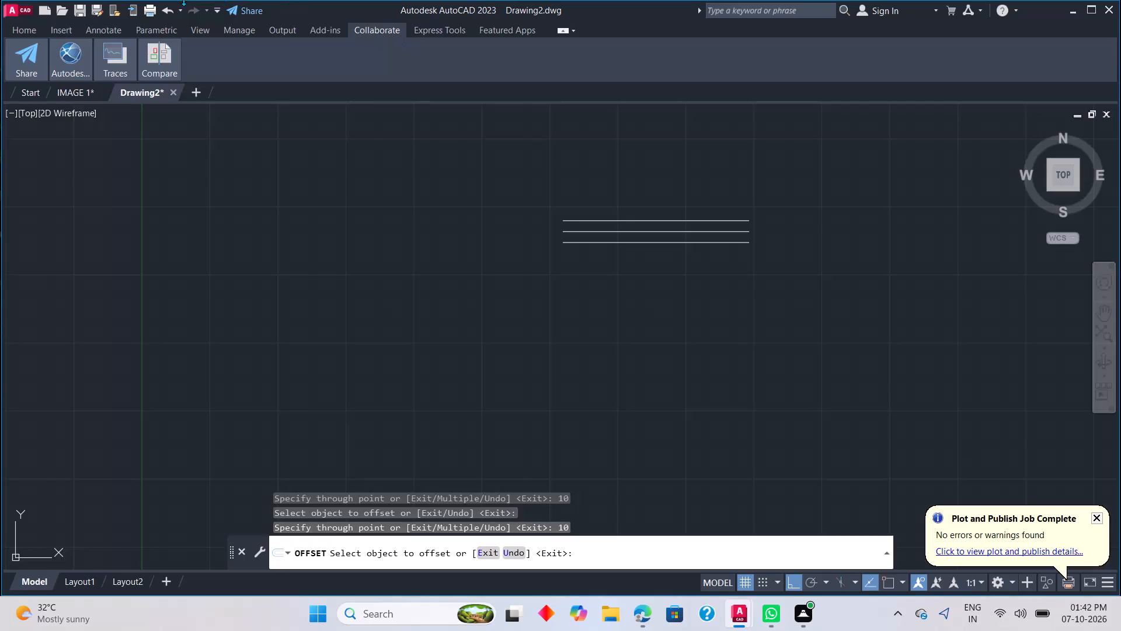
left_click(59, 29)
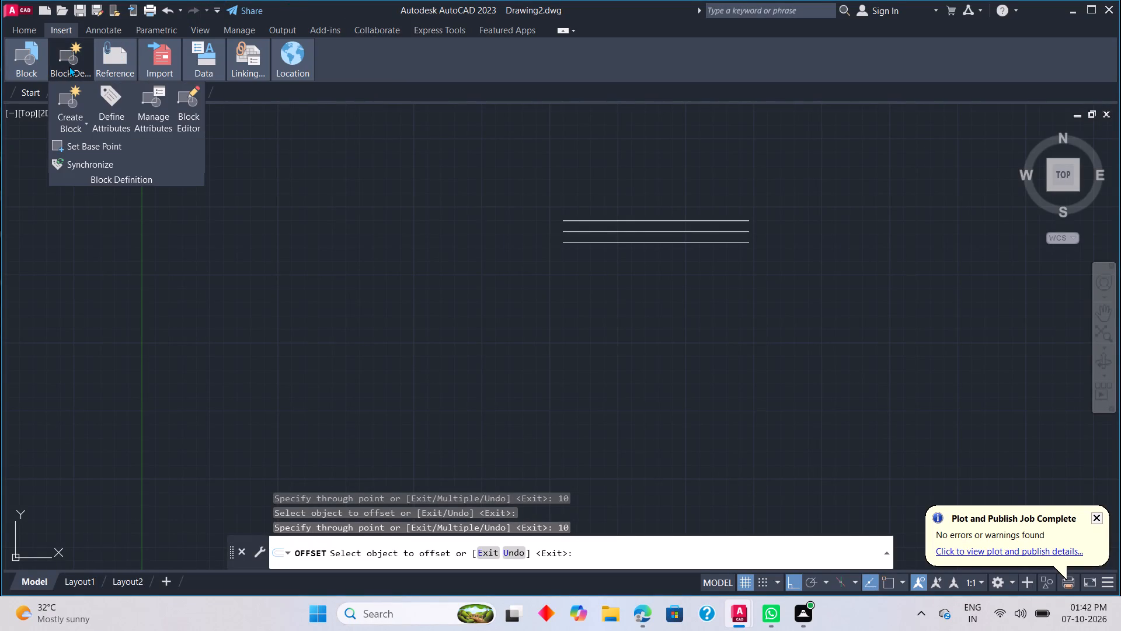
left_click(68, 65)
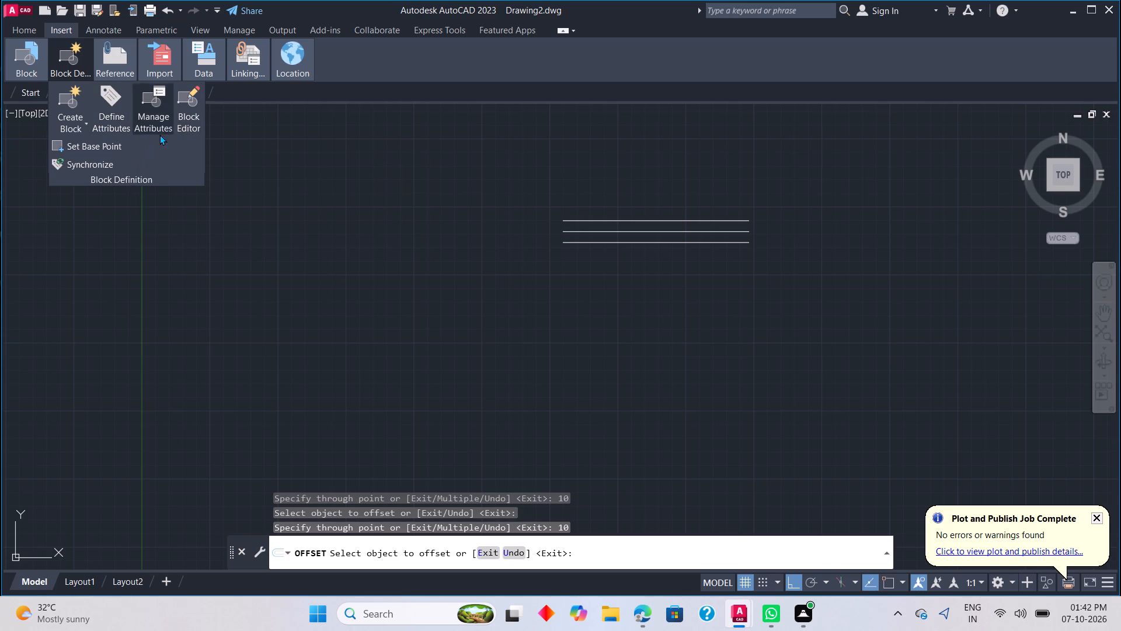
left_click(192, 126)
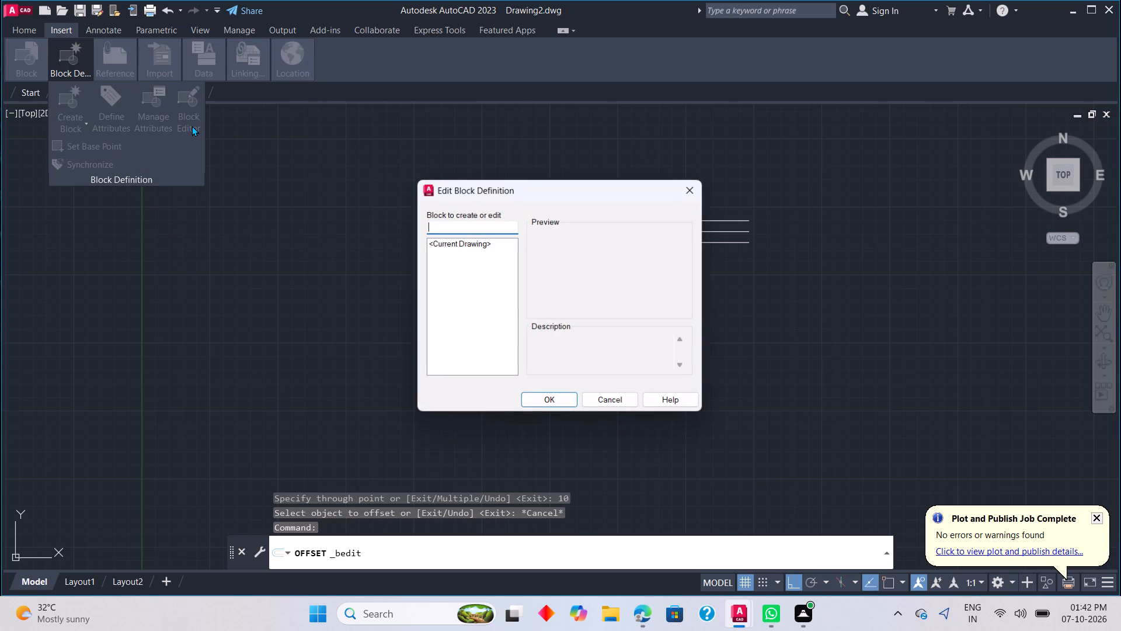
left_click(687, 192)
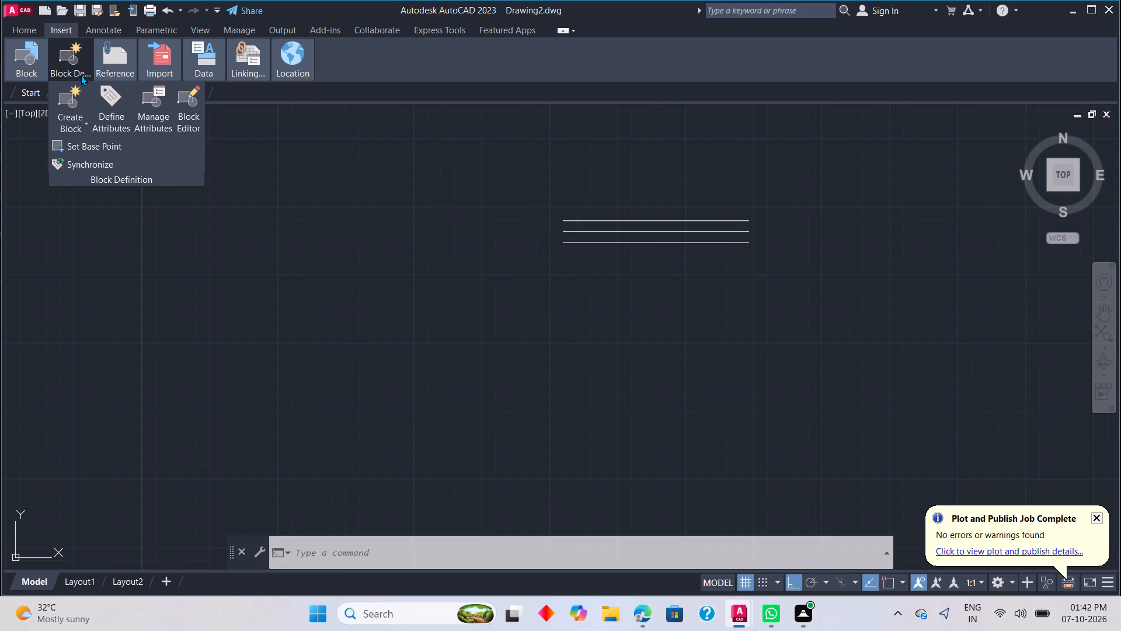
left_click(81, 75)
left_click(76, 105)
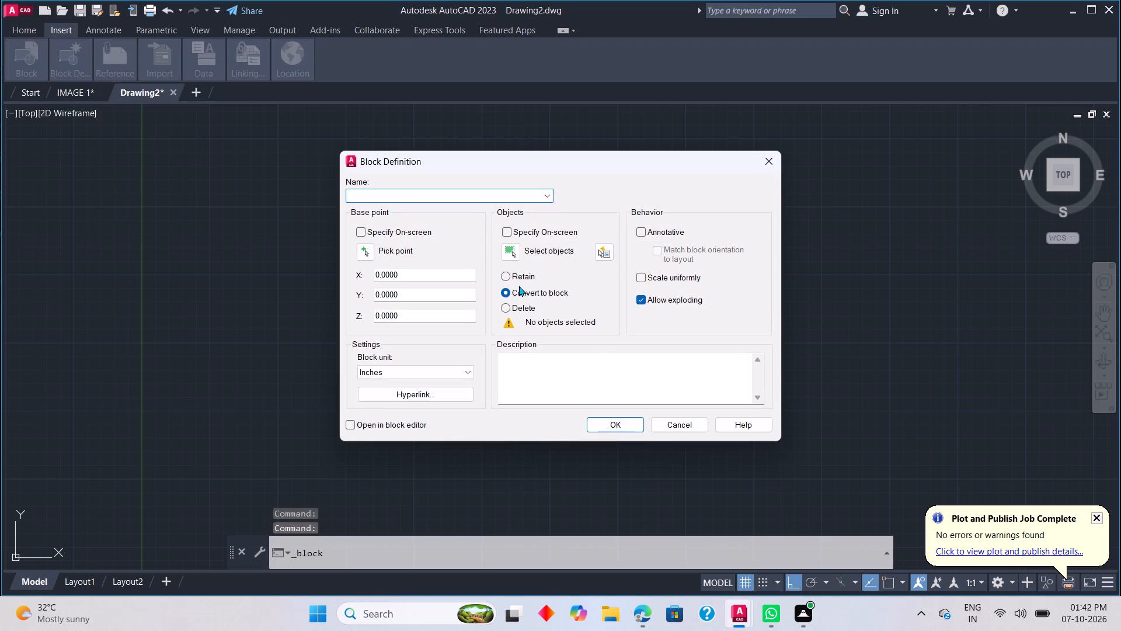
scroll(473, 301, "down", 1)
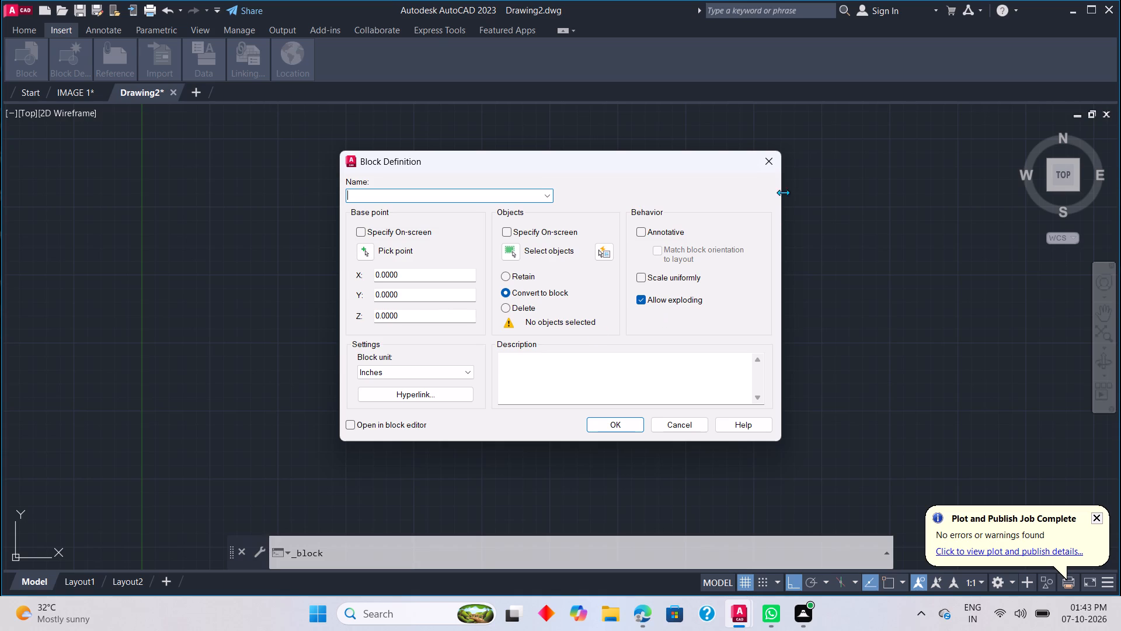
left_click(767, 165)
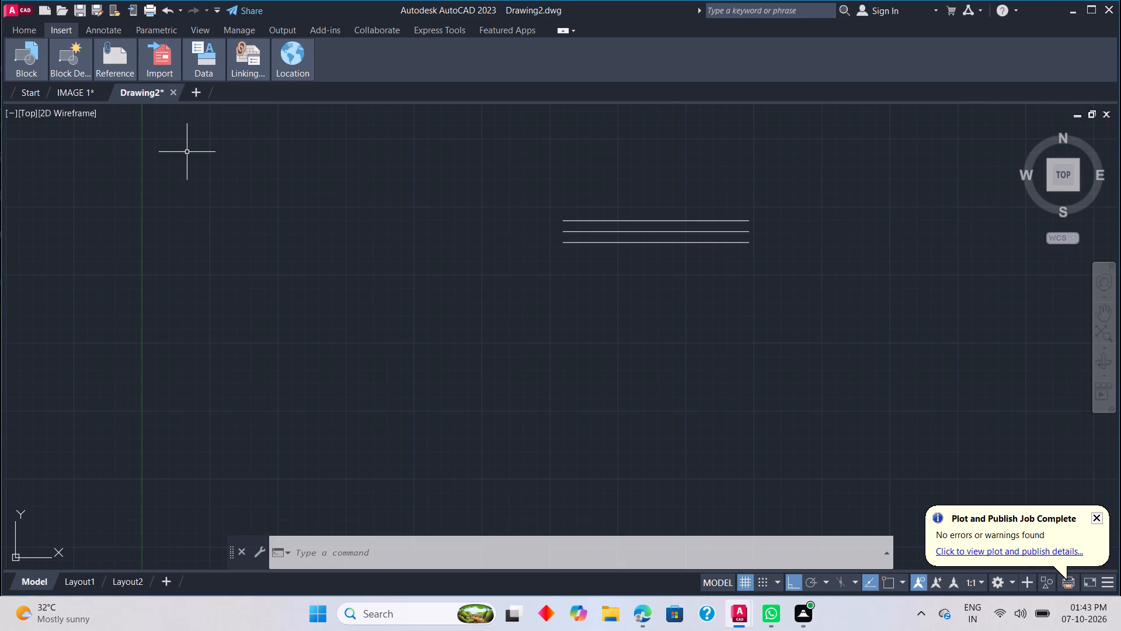
Open DesignCenter and examine the blocks in the Electrical Power.dwg sample drawing from the en-us DesignCenter folder.
key("ctrl+2")
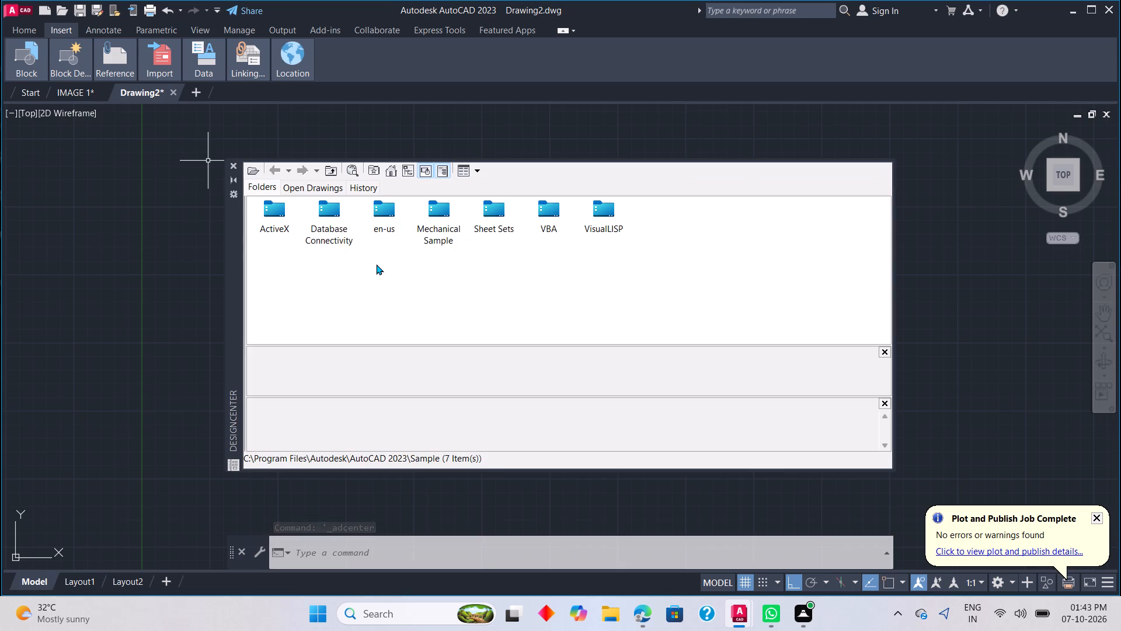
left_click(385, 210)
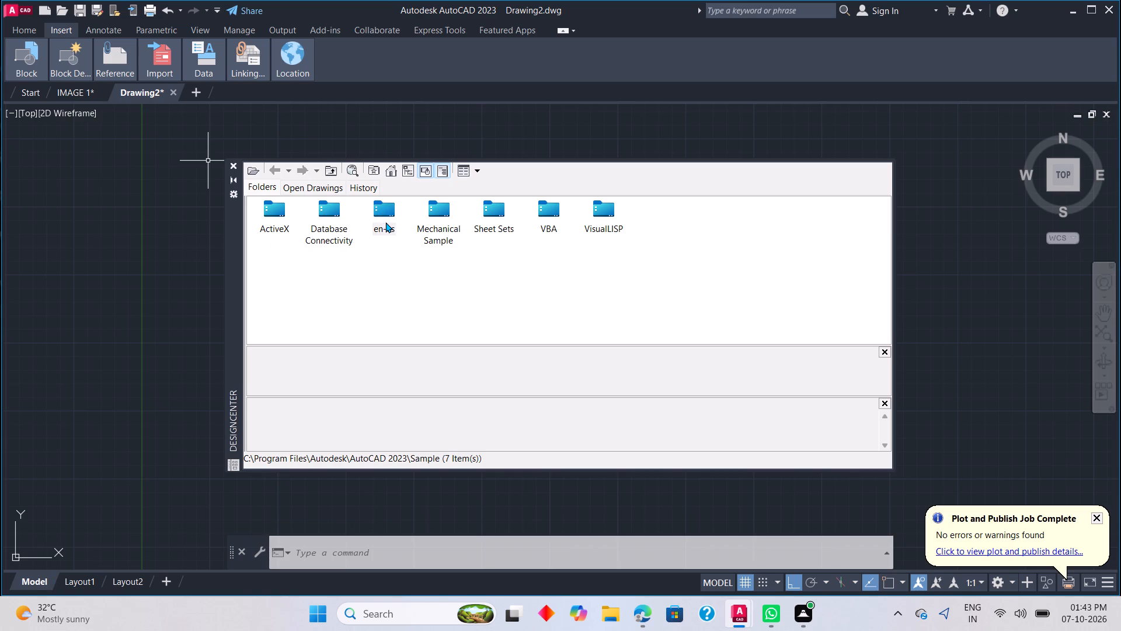
double_click(385, 220)
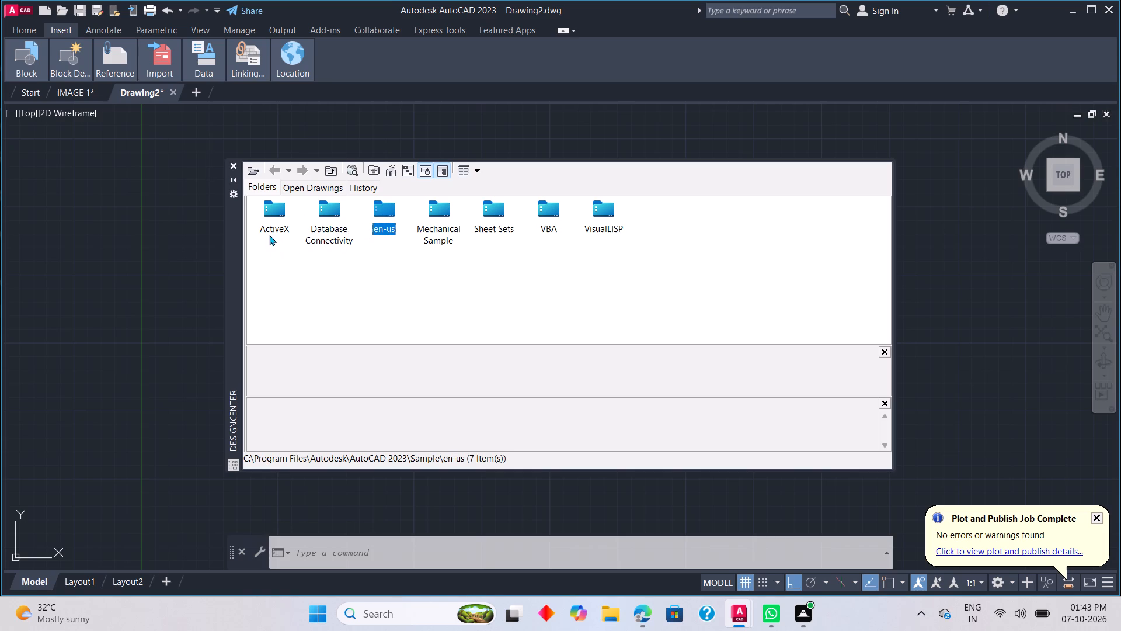
double_click(277, 216)
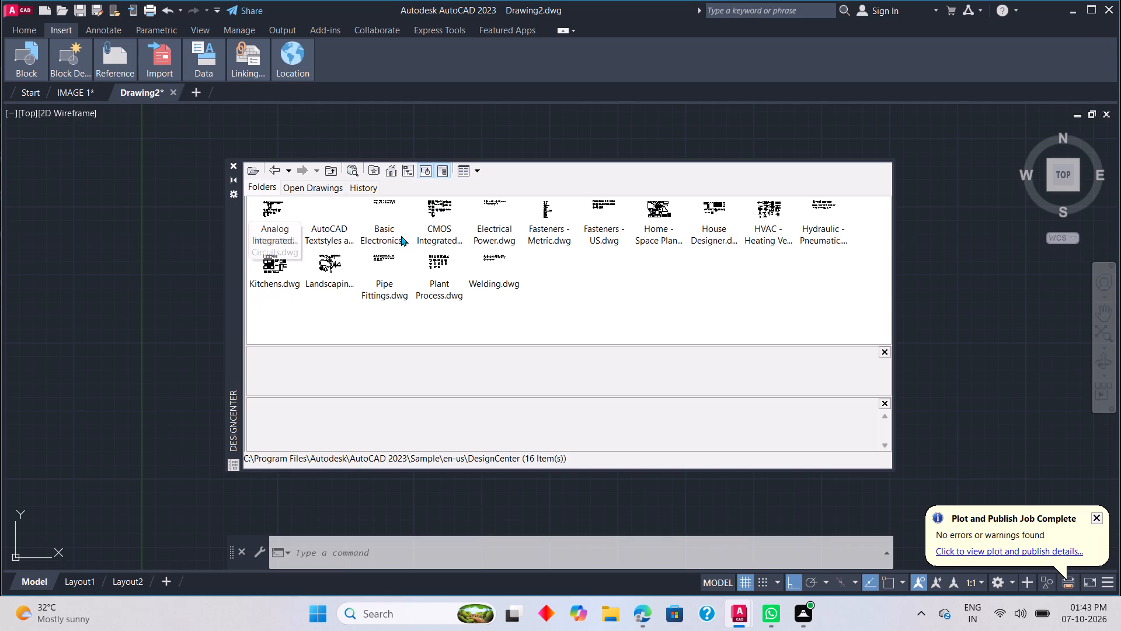
scroll(421, 256, "up", 2)
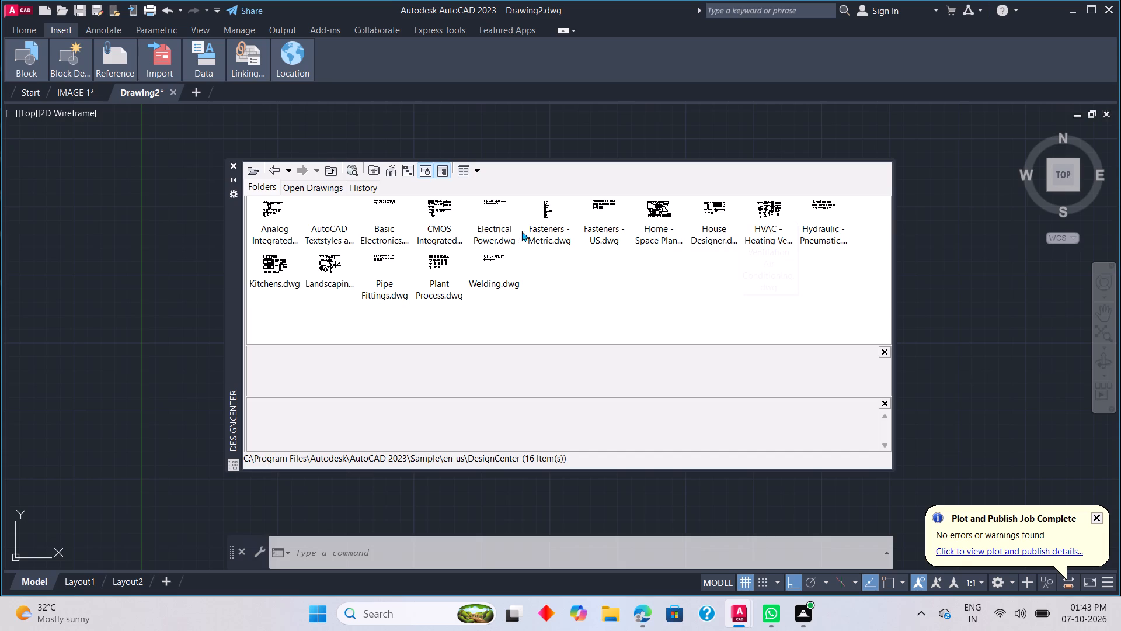
double_click(501, 228)
scroll(337, 241, "up", 1)
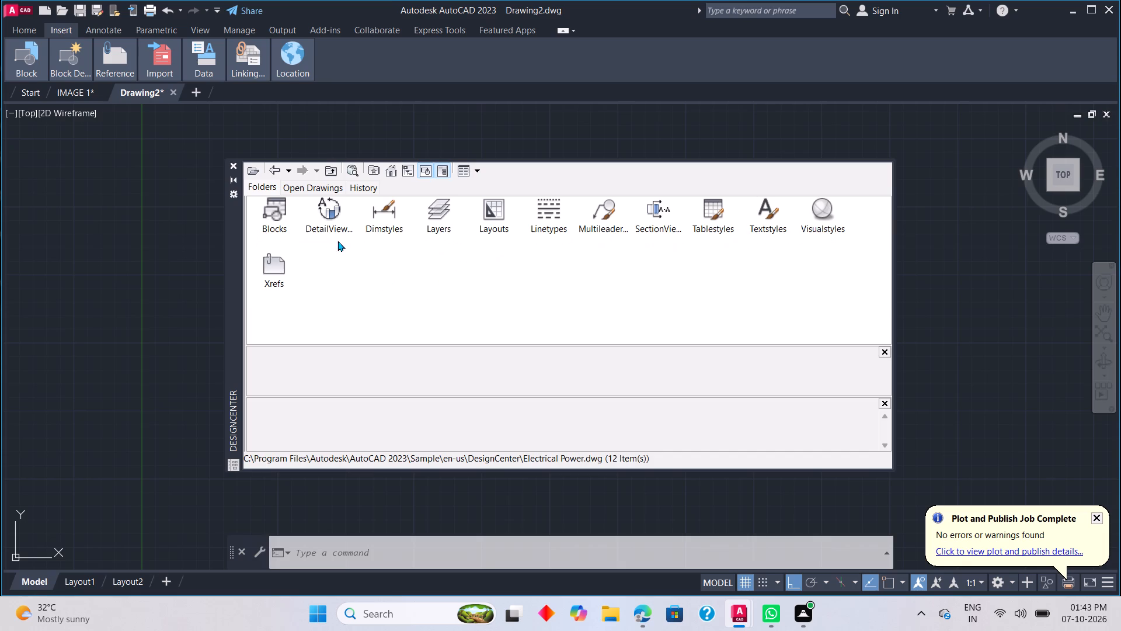
scroll(332, 234, "up", 1)
left_click(280, 221)
left_click(280, 221)
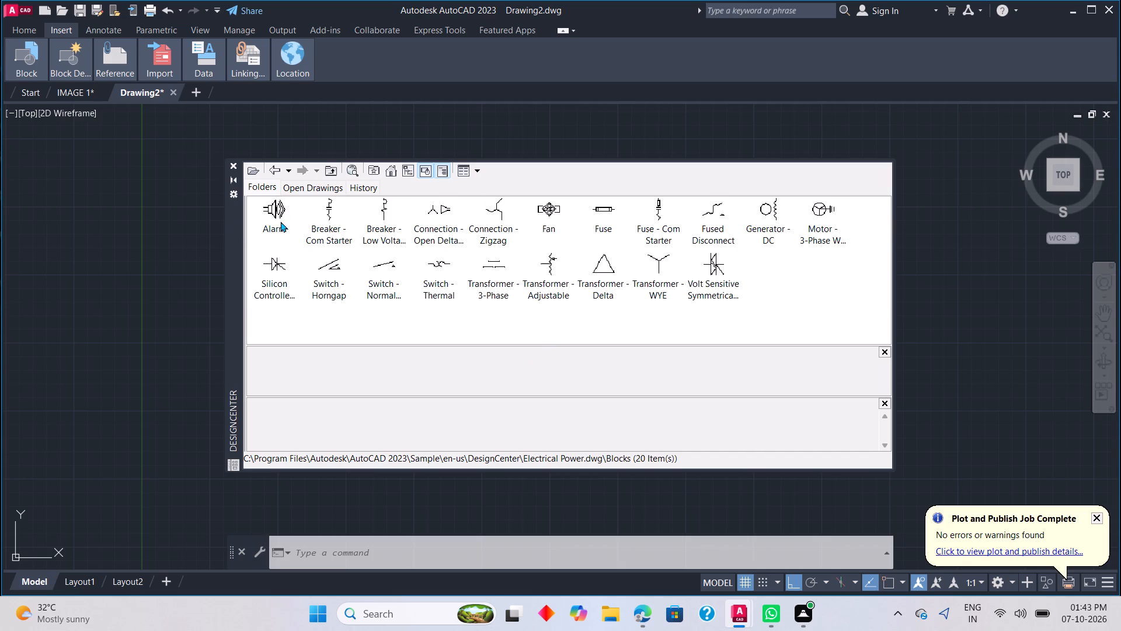
scroll(509, 262, "up", 1)
scroll(604, 275, "up", 1)
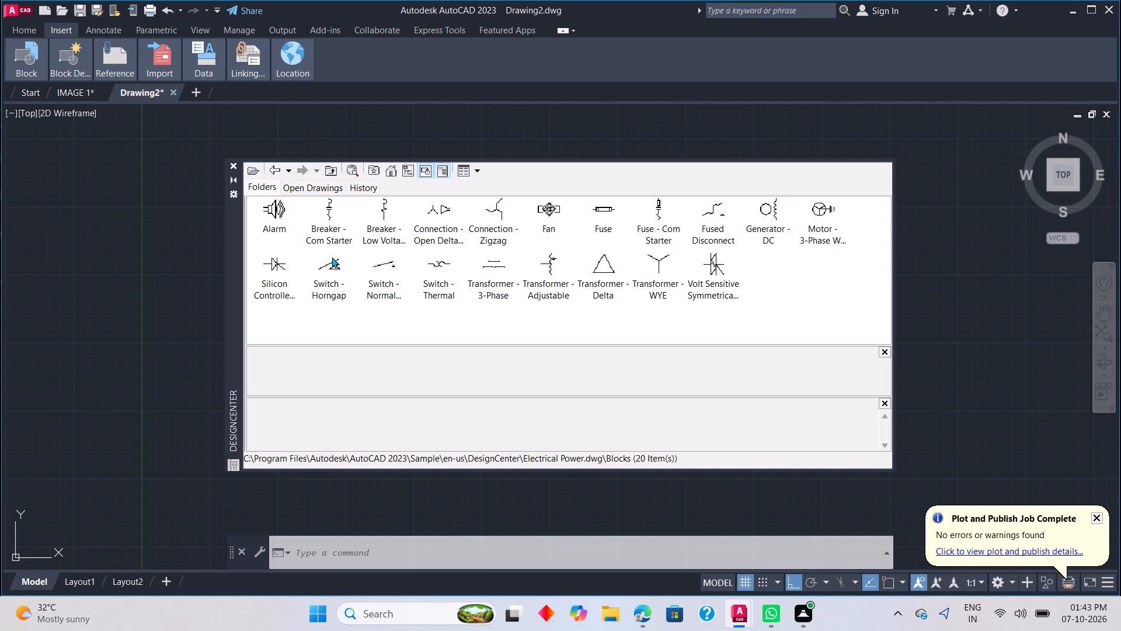
Examine the detail view styles, layers and linetypes stored in Electrical Power.dwg.
left_click(274, 170)
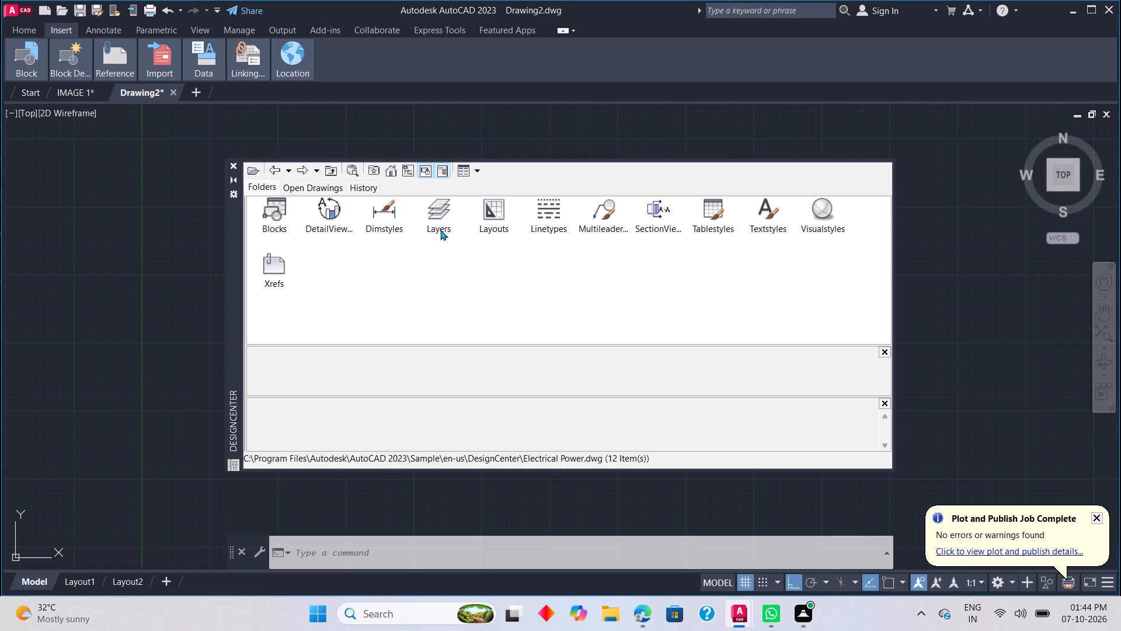
double_click(345, 212)
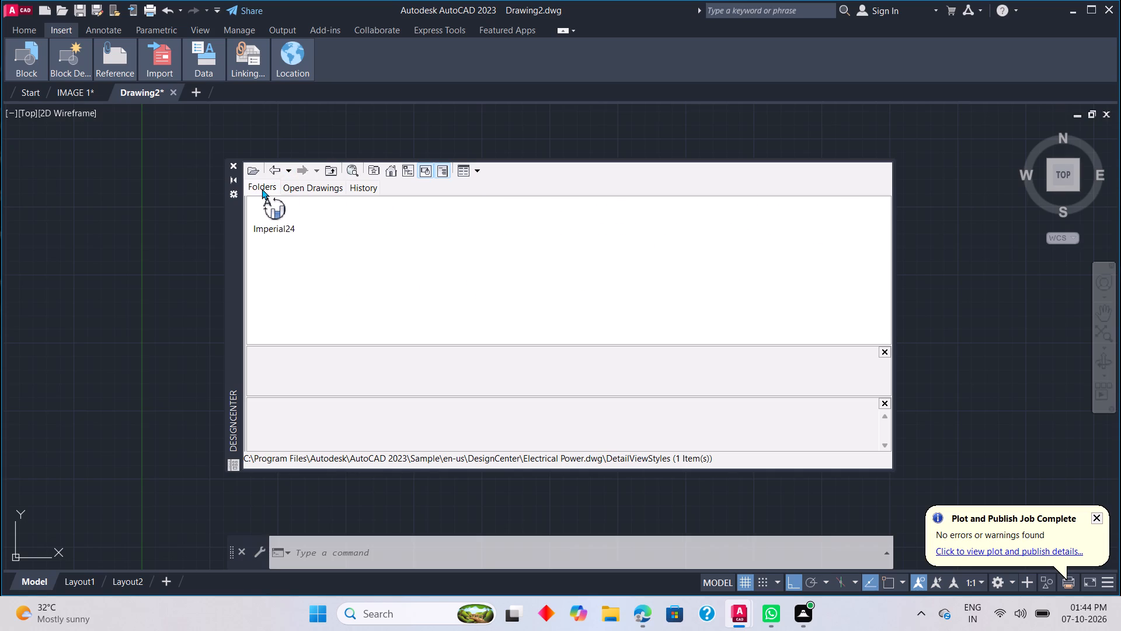
left_click(270, 170)
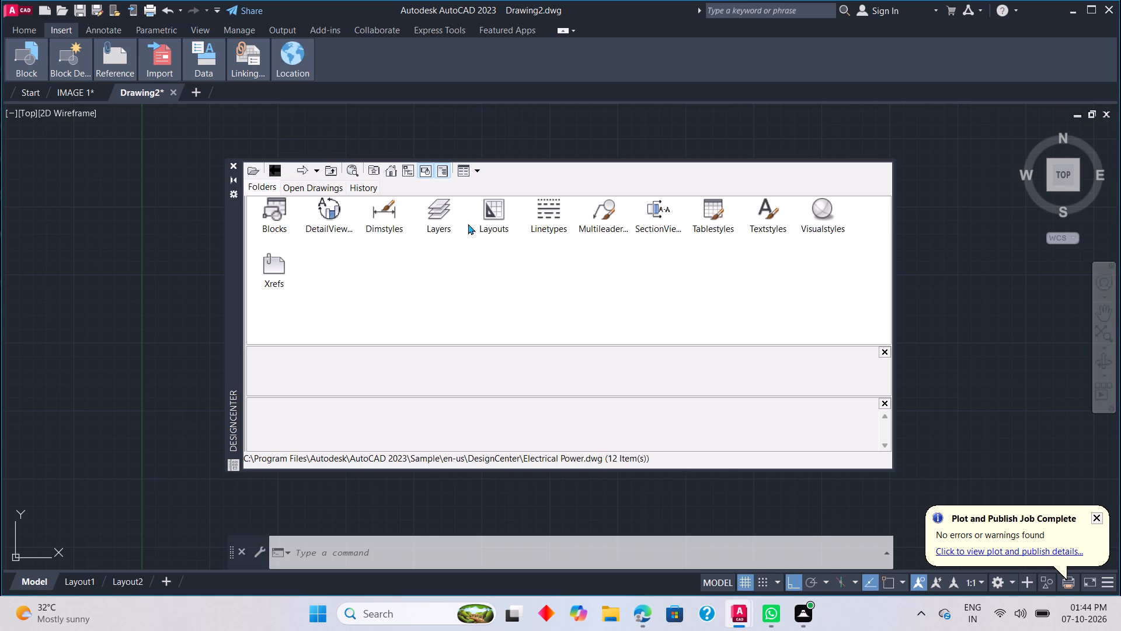
double_click(448, 224)
left_click(447, 204)
triple_click(443, 212)
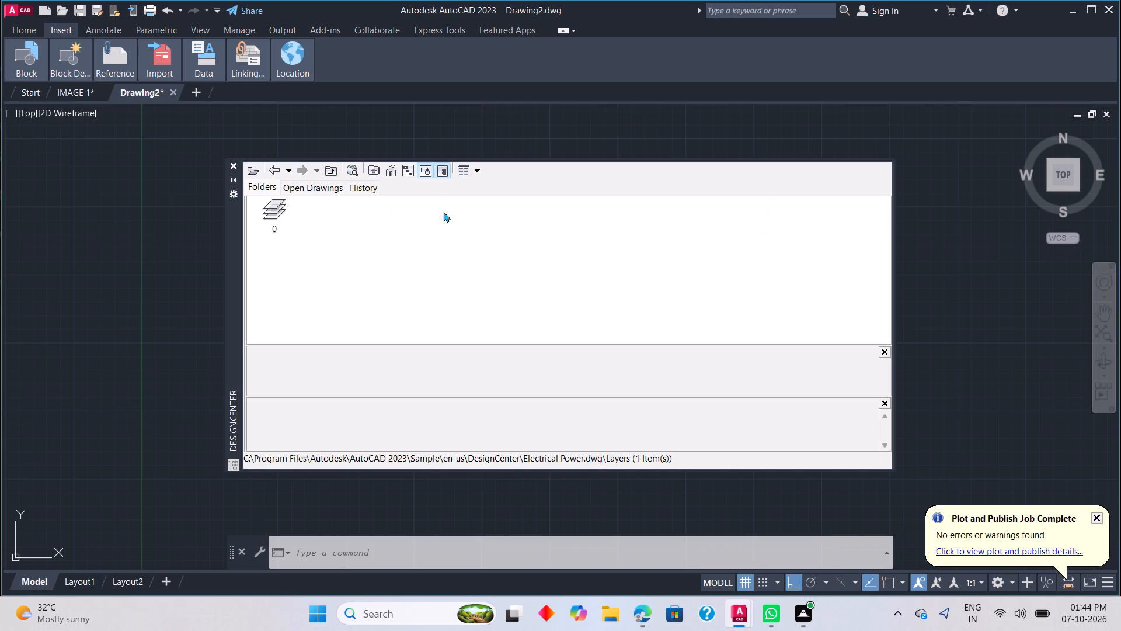
left_click(276, 168)
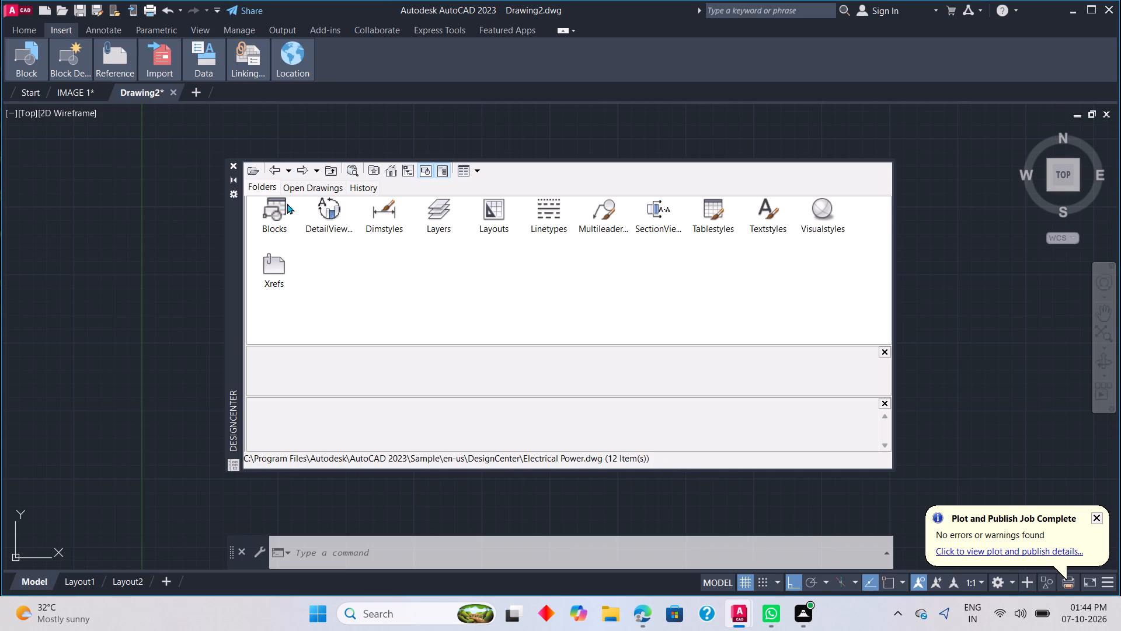
double_click(553, 221)
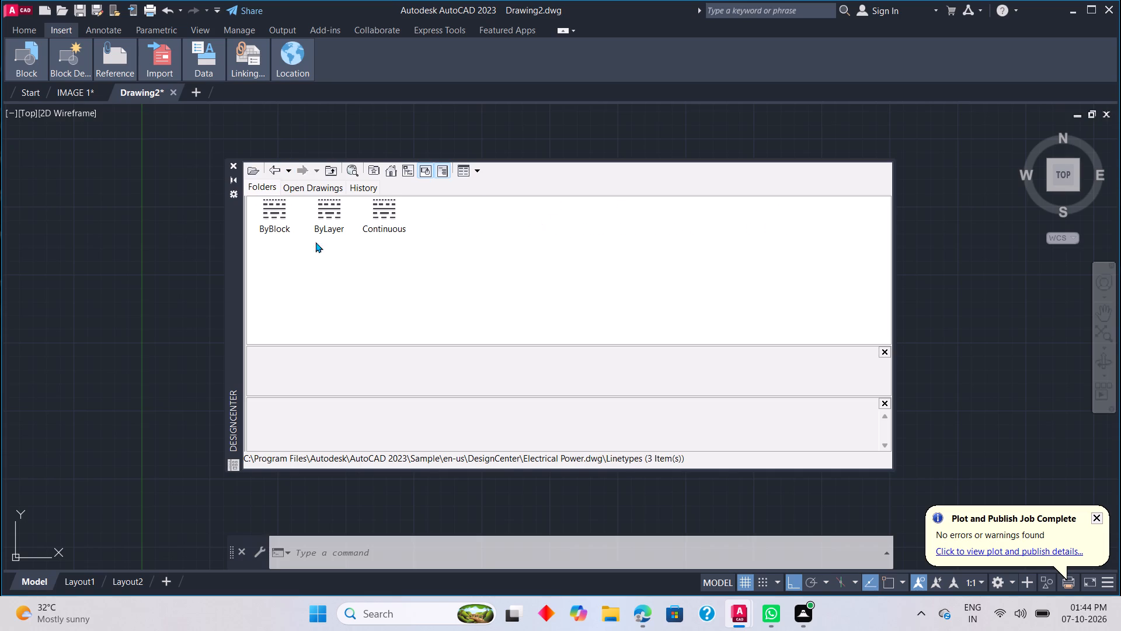
left_click(277, 172)
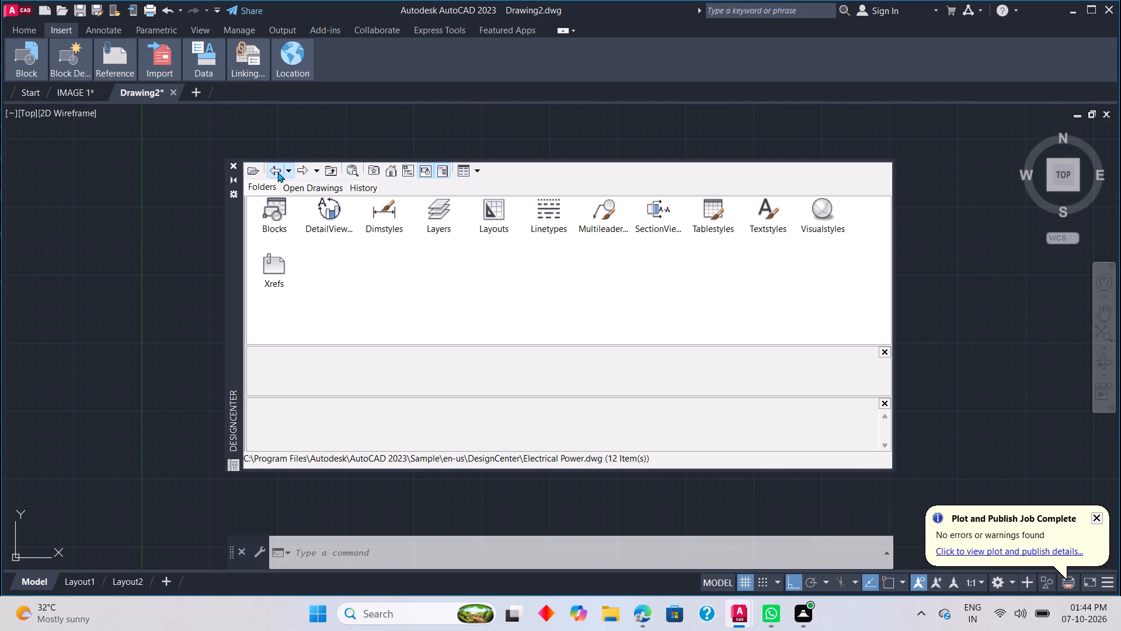
Insert the Transformer block from Basic Electronics.dwg at scale 1 and rotation 0, in the empty area right of and below the horizontal lines.
left_click(277, 172)
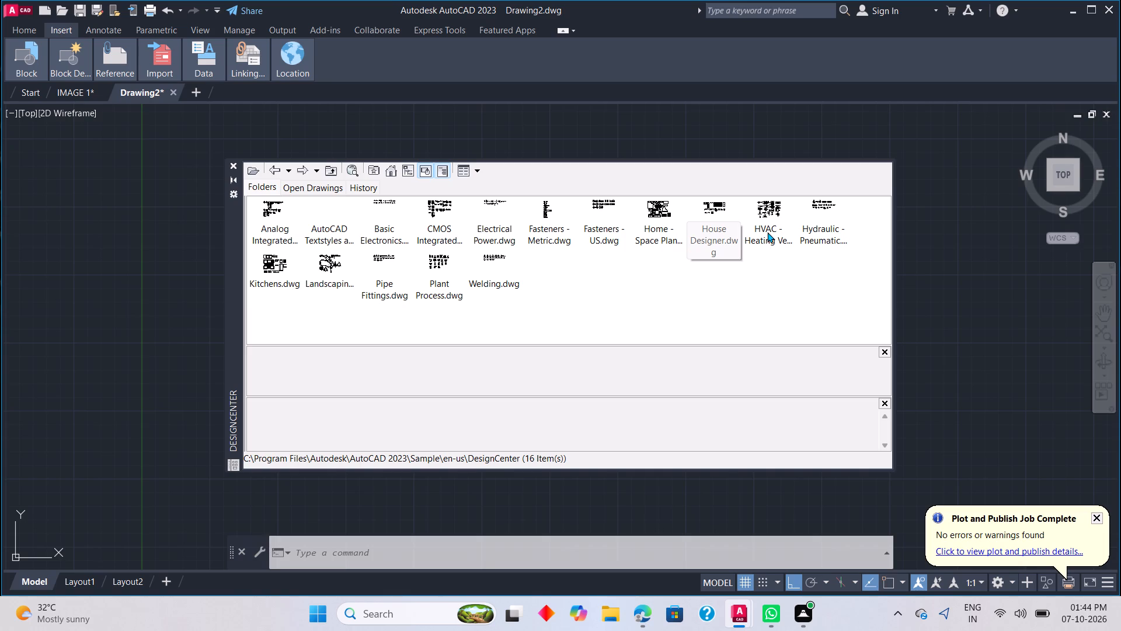
double_click(381, 218)
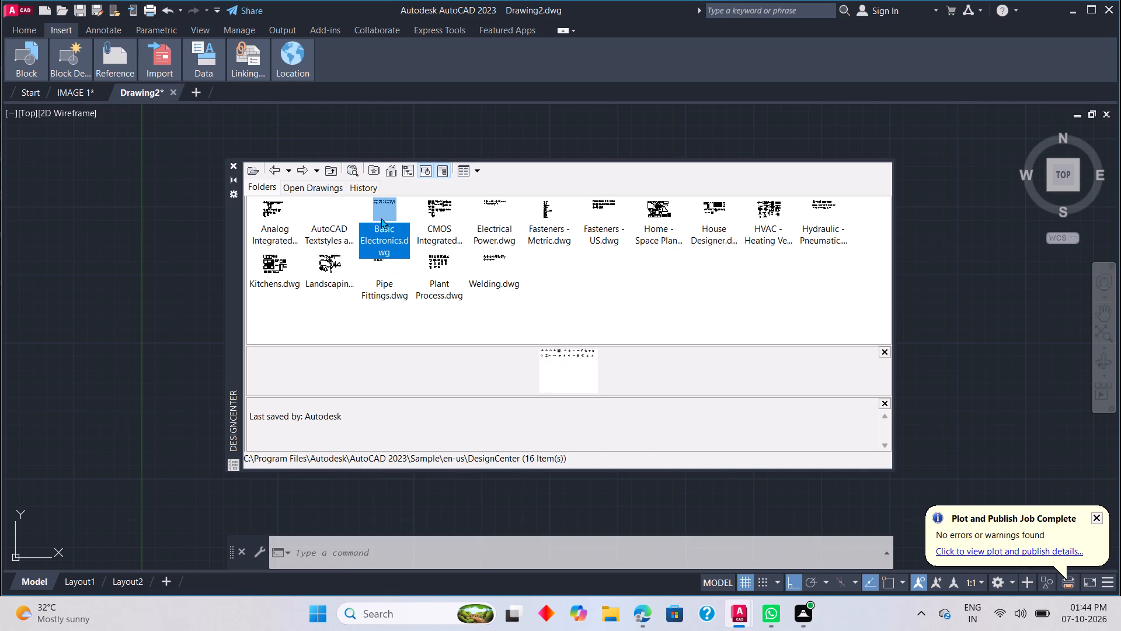
double_click(267, 208)
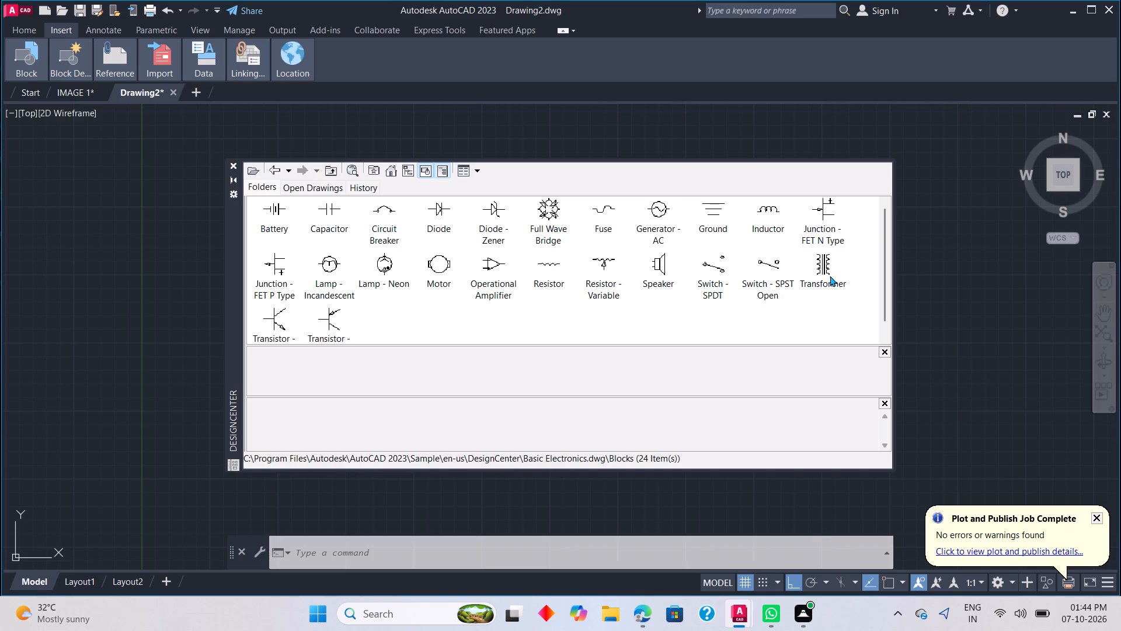
double_click(830, 276)
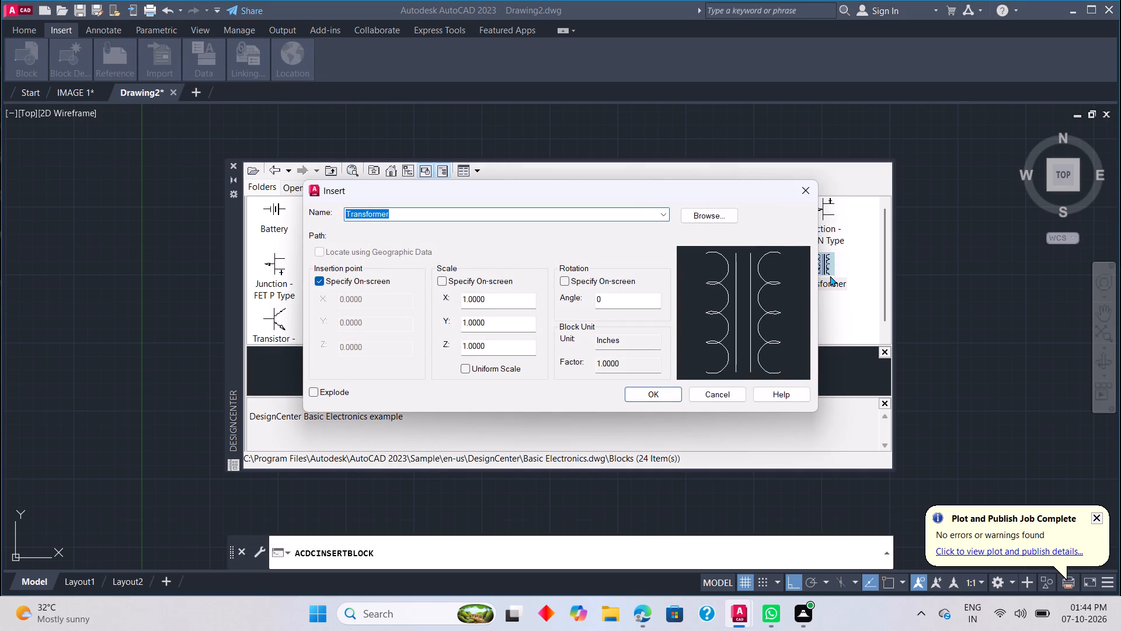
left_click(664, 395)
left_click_drag(826, 264, 956, 286)
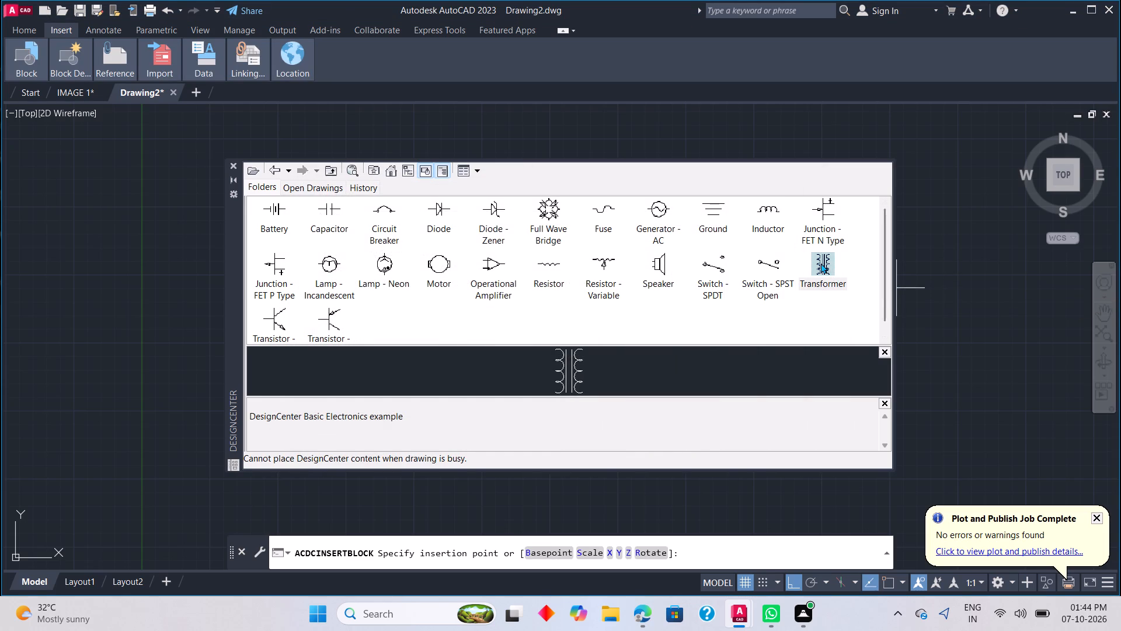
left_click_drag(820, 263, 951, 324)
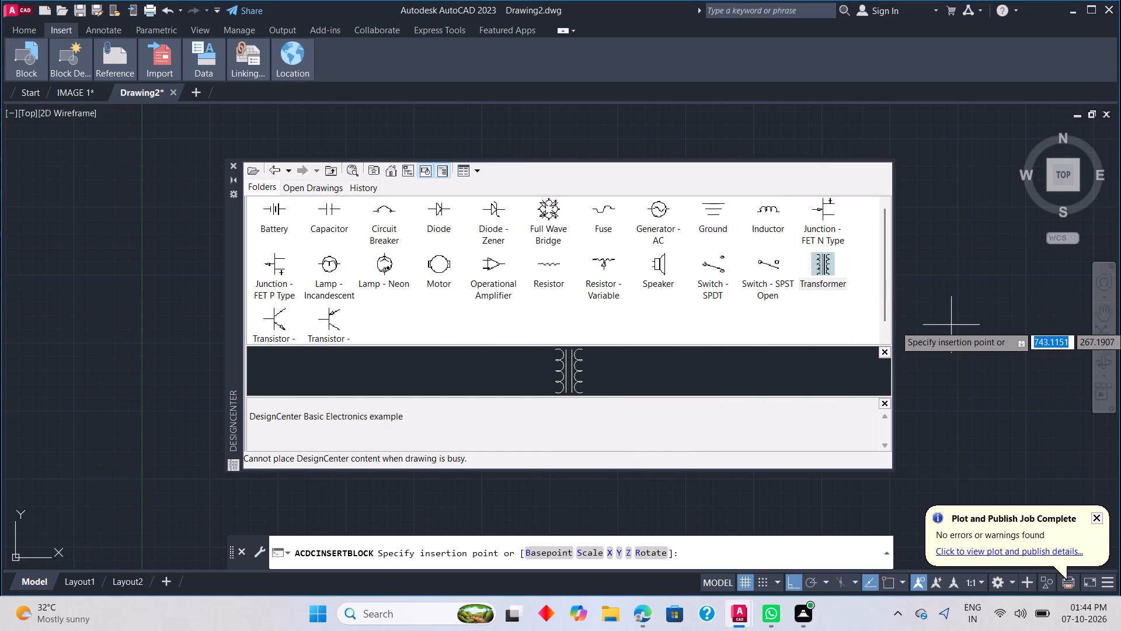
left_click(954, 334)
scroll(965, 344, "up", 4)
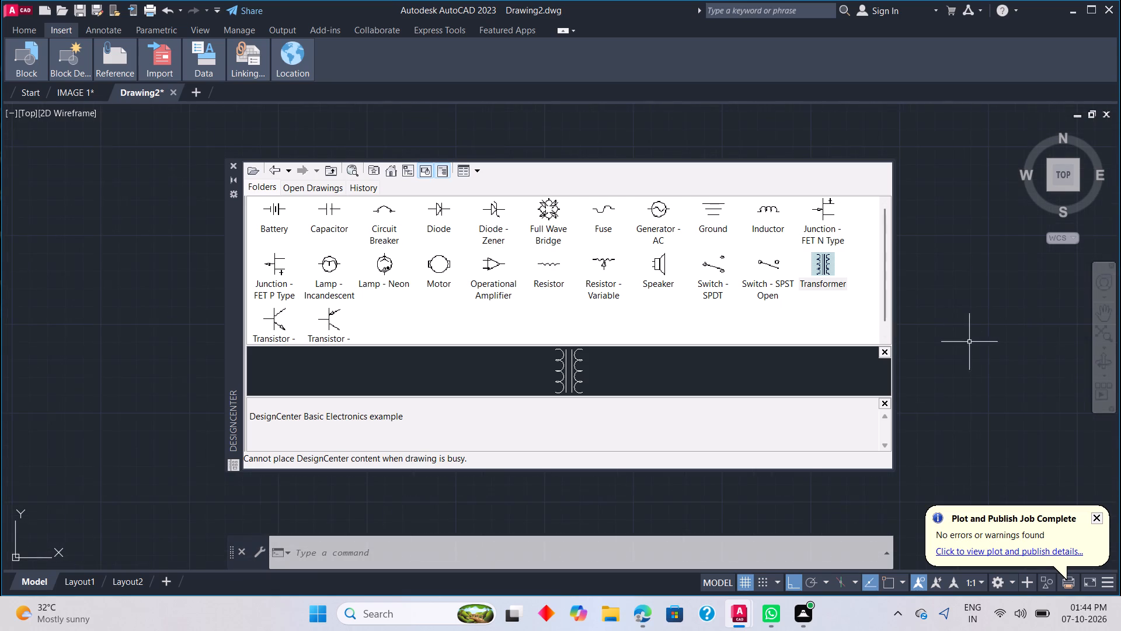
middle_click_drag(942, 278, 1043, 349)
scroll(966, 337, "up", 4)
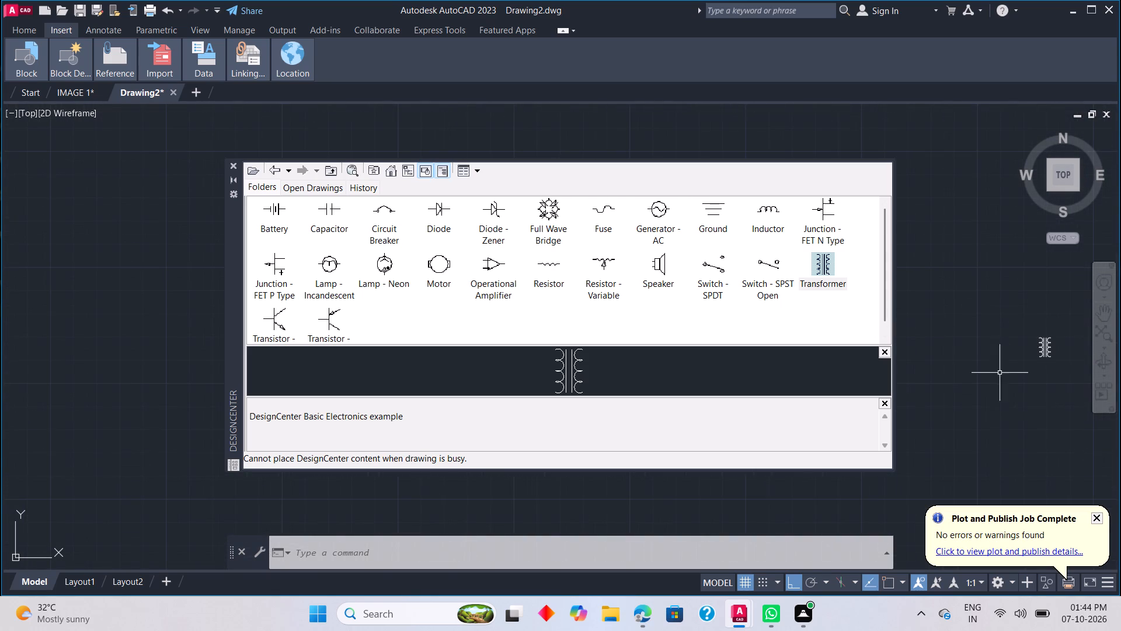
middle_click_drag(1011, 355, 927, 323)
scroll(979, 315, "down", 1)
scroll(982, 315, "up", 1)
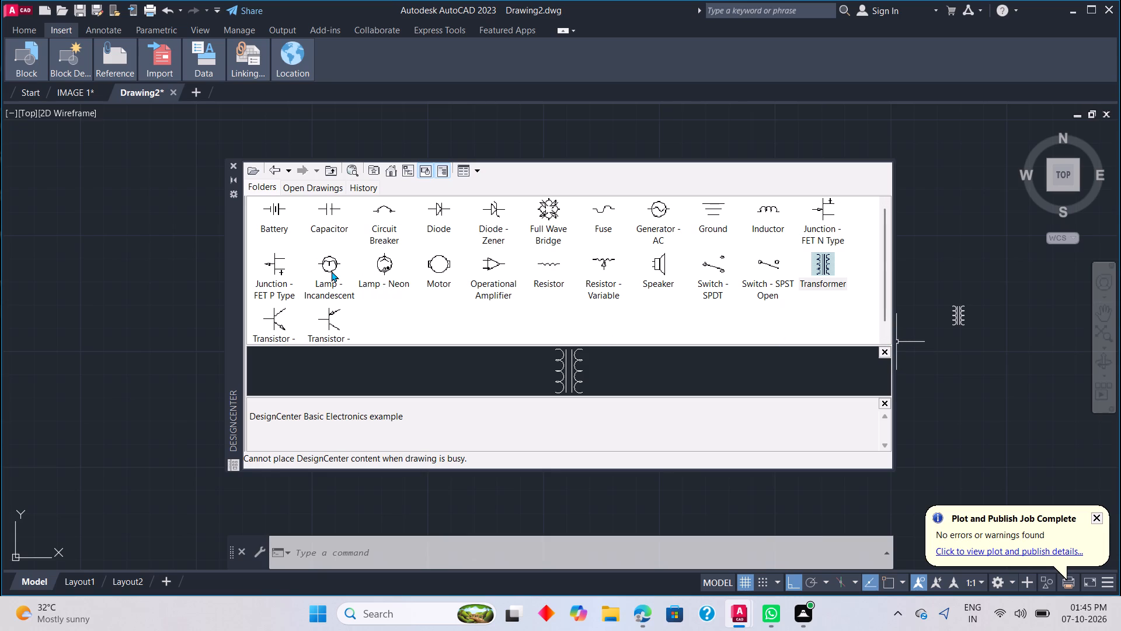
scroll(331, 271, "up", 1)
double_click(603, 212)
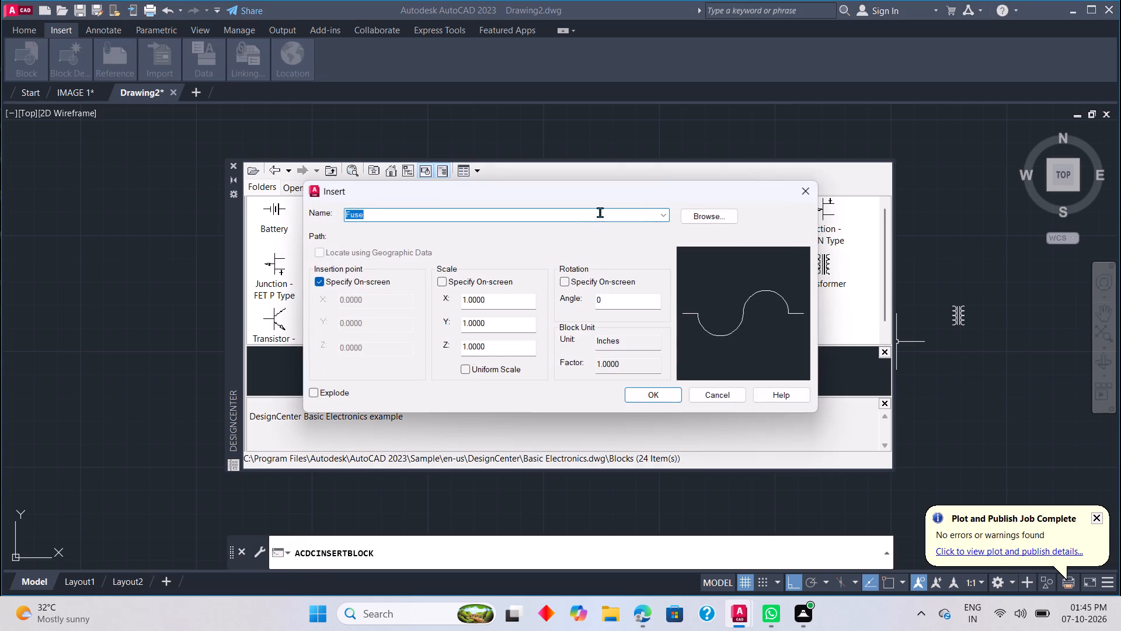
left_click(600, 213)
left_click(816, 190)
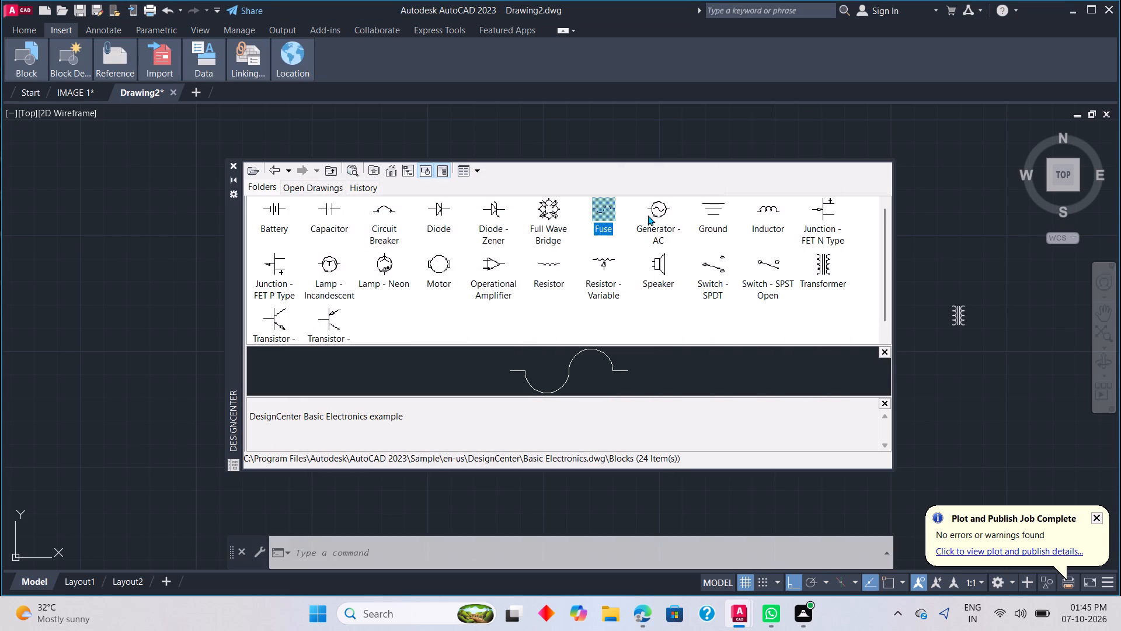
Insert the Fuse block from Basic Electronics.dwg into the drawing, above and slightly right of the transformer symbol.
left_click_drag(607, 209, 972, 252)
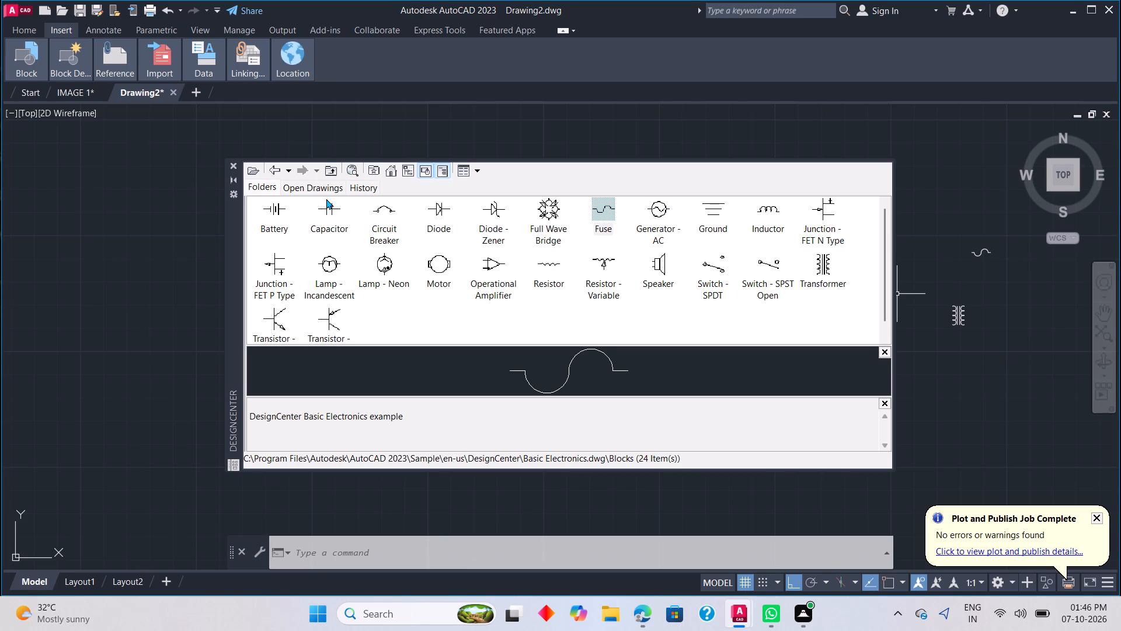
Insert the Capacitor block from Basic Electronics.dwg, below and right of the fuse and above the transformer's level.
left_click_drag(324, 201, 967, 277)
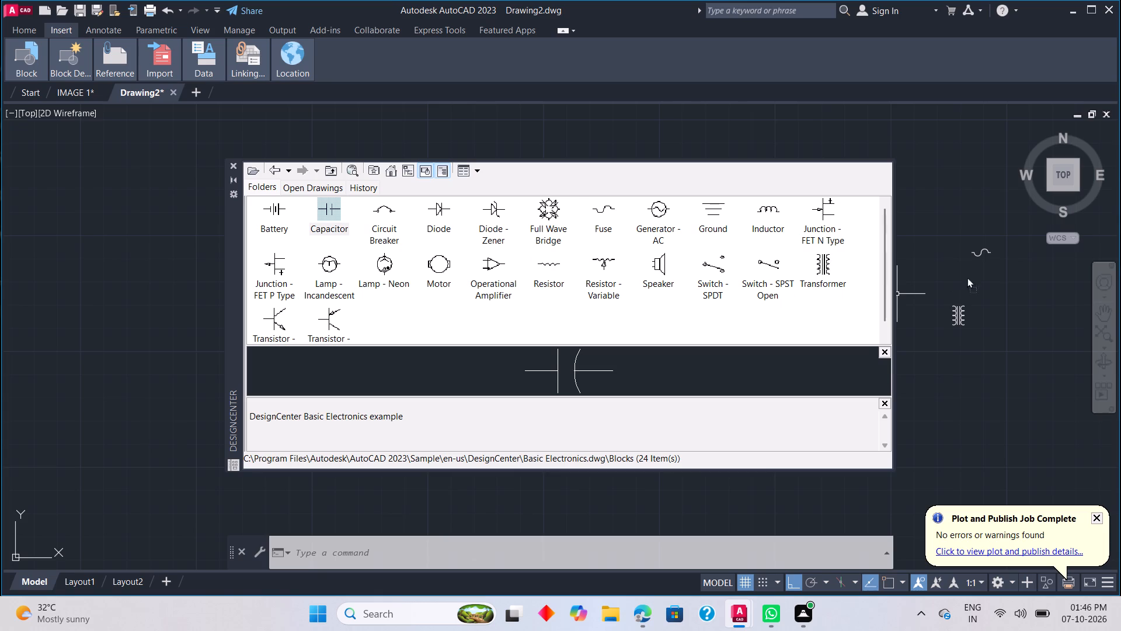
left_click_drag(967, 277, 1000, 273)
left_click(1001, 276)
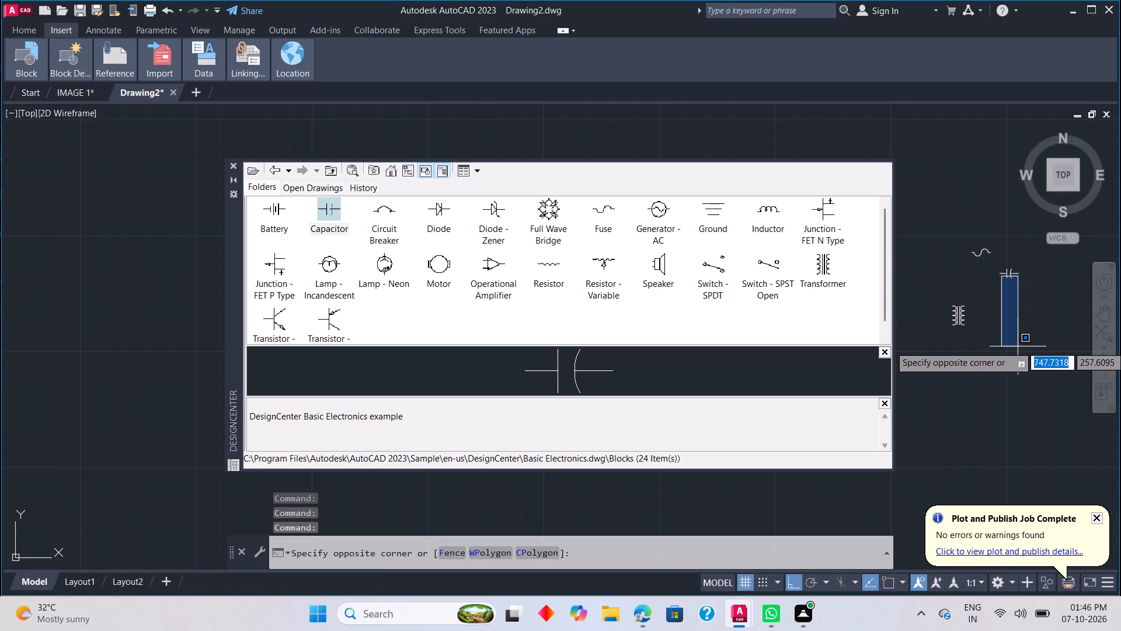
key("Escape")
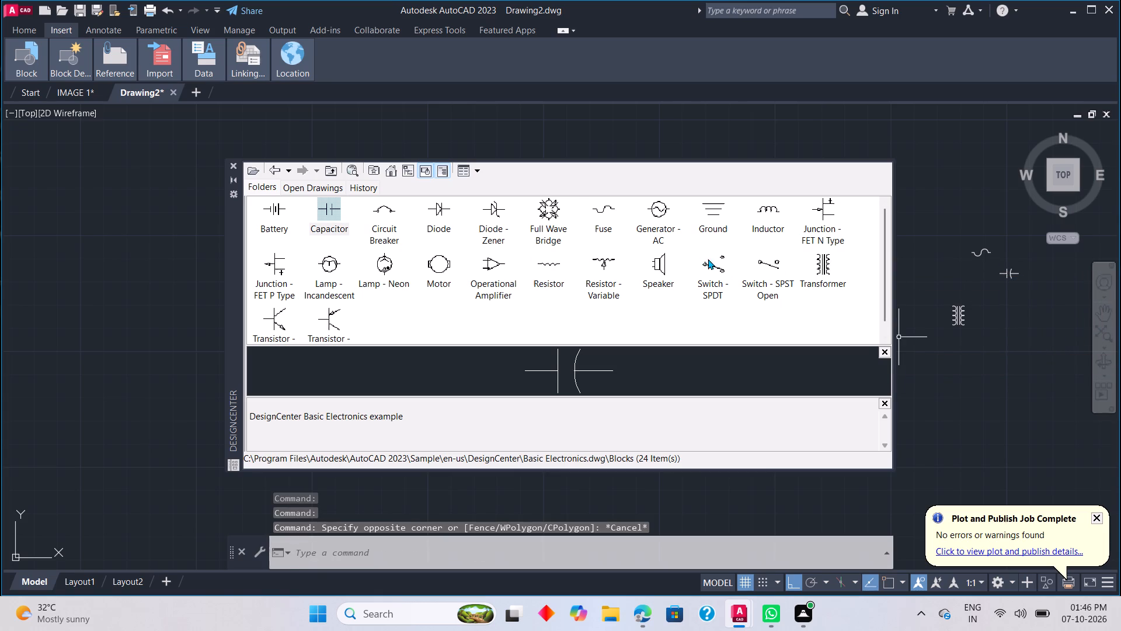
Examine the remaining electronic symbol blocks available in Basic Electronics.dwg.
scroll(818, 266, "up", 1)
scroll(807, 264, "down", 8)
scroll(489, 302, "down", 1)
scroll(348, 292, "up", 1)
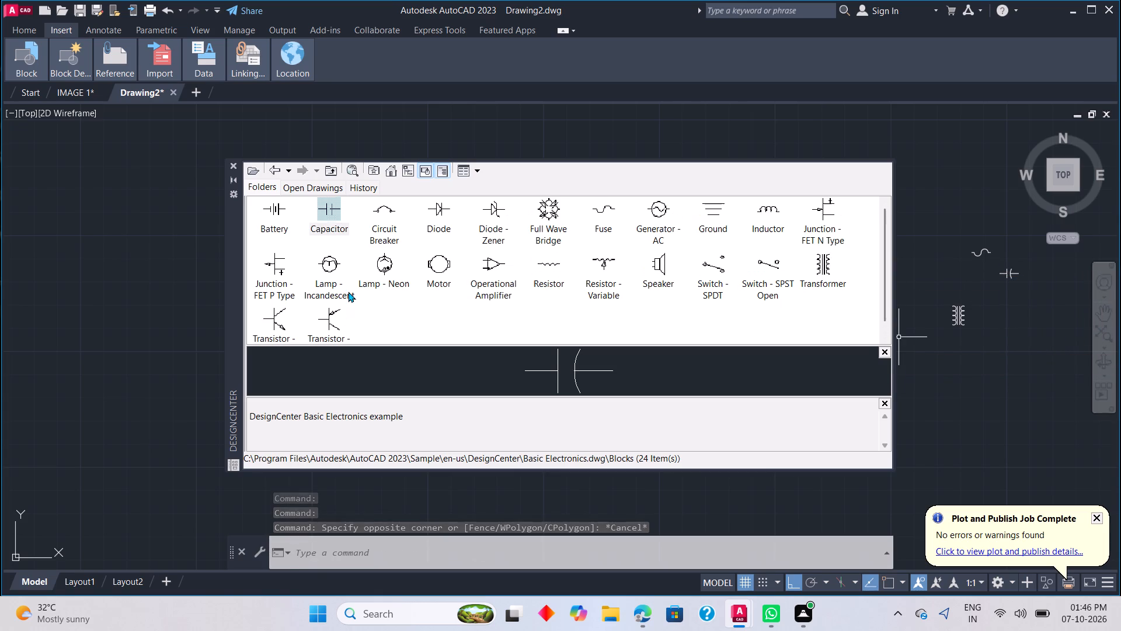
scroll(348, 292, "up", 6)
scroll(358, 269, "down", 16)
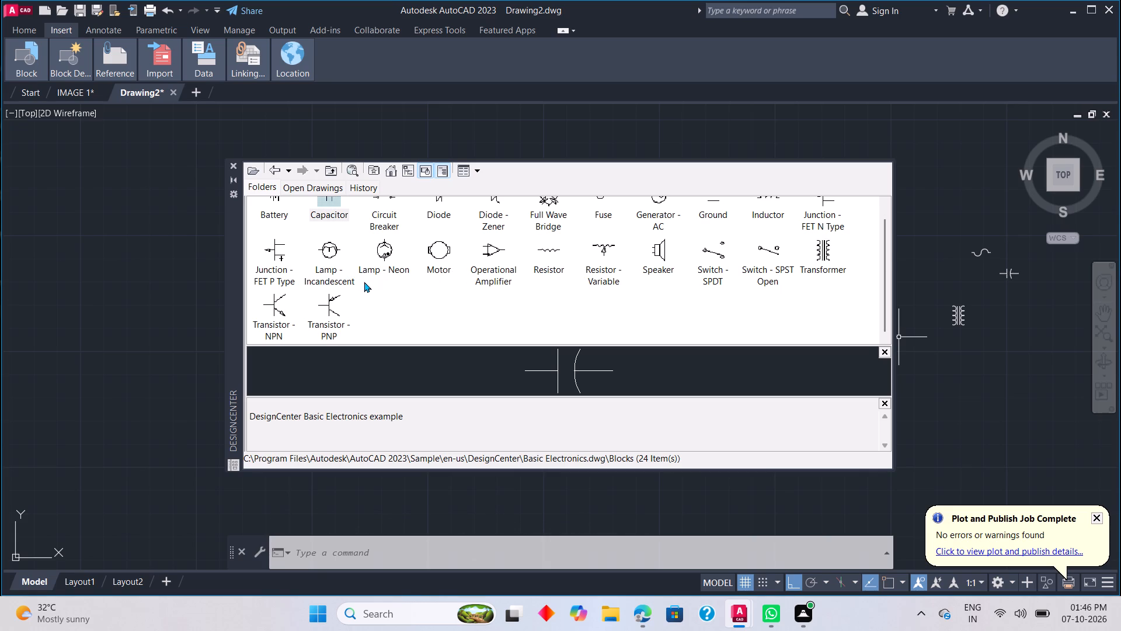
scroll(416, 227, "down", 1)
scroll(416, 229, "up", 6)
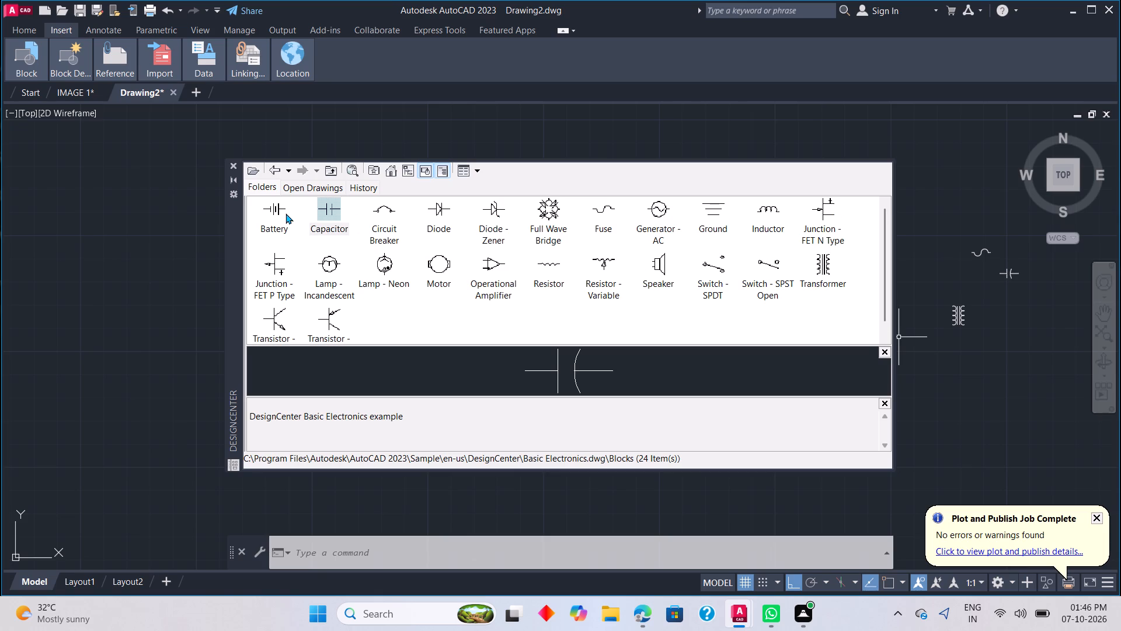
Check the blocks in the open drawing IMAGE 1.dwg and the DesignCenter history, and return to the Basic Electronics.dwg blocks.
left_click(308, 191)
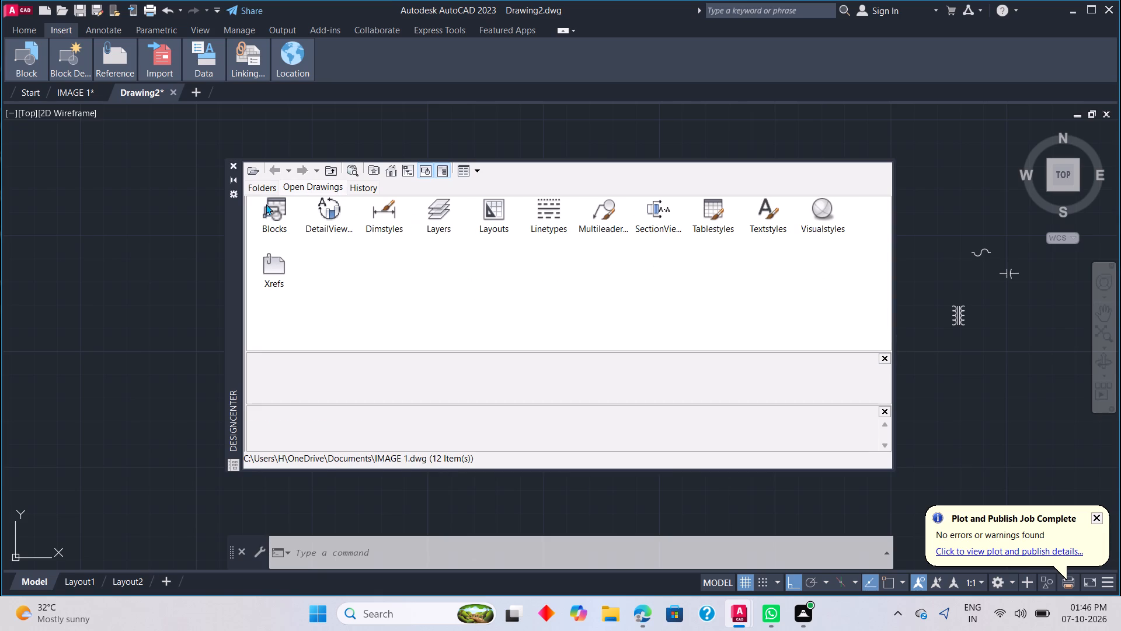
double_click(266, 204)
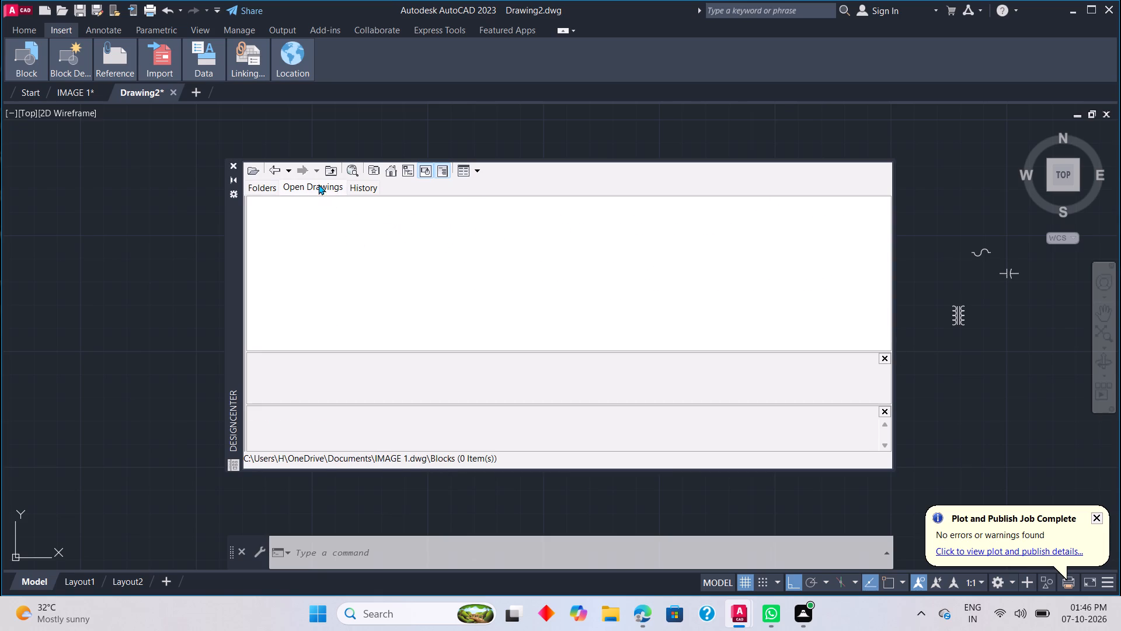
double_click(357, 185)
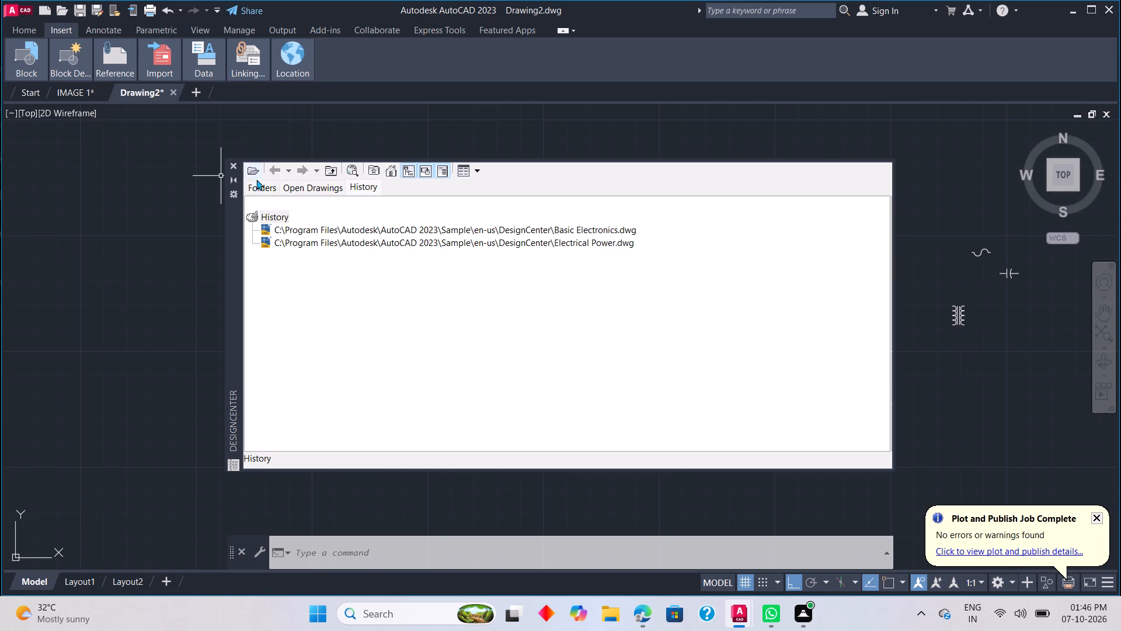
double_click(265, 190)
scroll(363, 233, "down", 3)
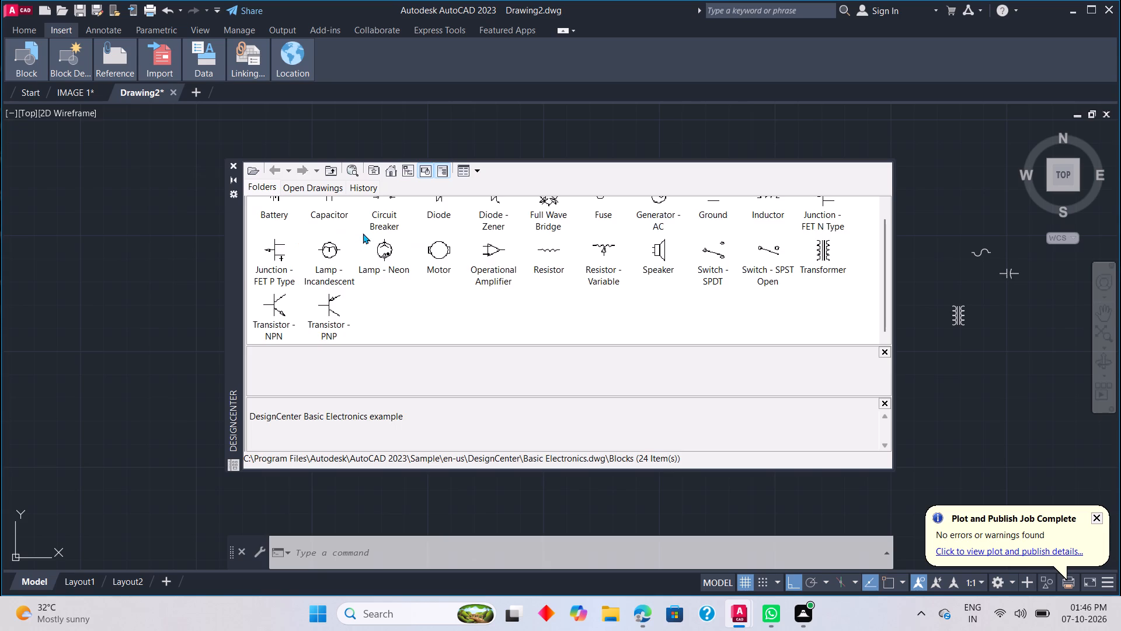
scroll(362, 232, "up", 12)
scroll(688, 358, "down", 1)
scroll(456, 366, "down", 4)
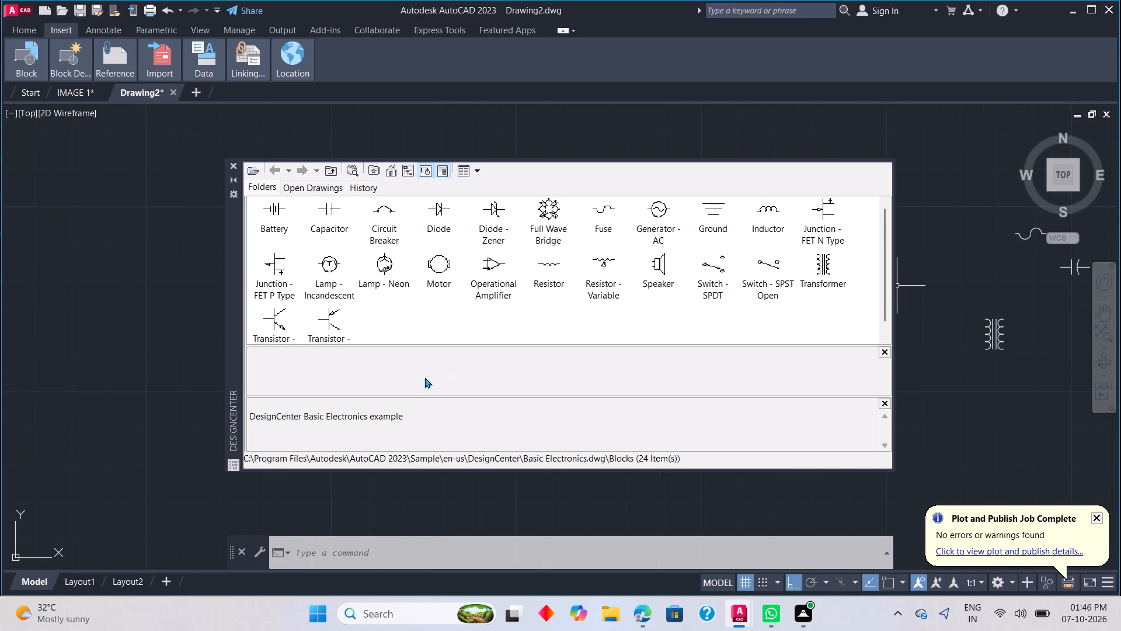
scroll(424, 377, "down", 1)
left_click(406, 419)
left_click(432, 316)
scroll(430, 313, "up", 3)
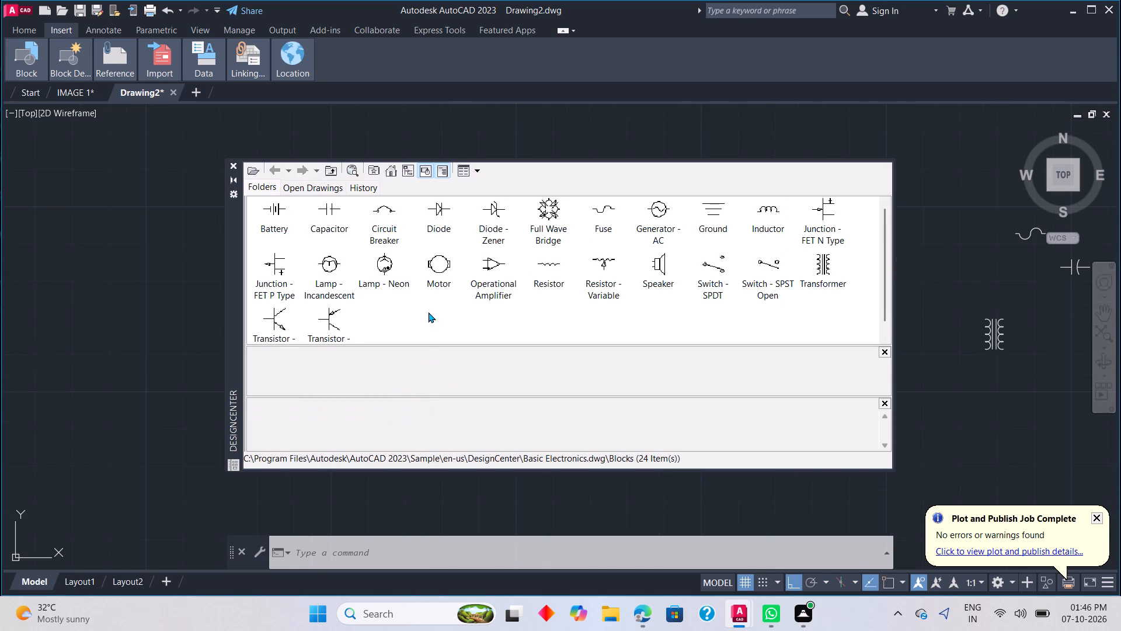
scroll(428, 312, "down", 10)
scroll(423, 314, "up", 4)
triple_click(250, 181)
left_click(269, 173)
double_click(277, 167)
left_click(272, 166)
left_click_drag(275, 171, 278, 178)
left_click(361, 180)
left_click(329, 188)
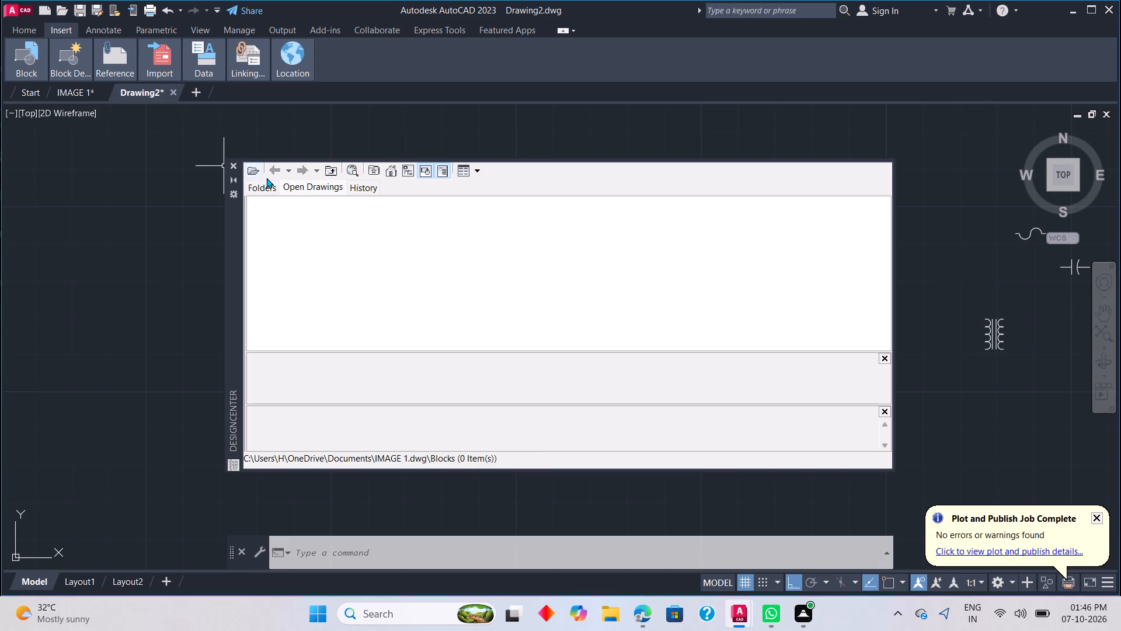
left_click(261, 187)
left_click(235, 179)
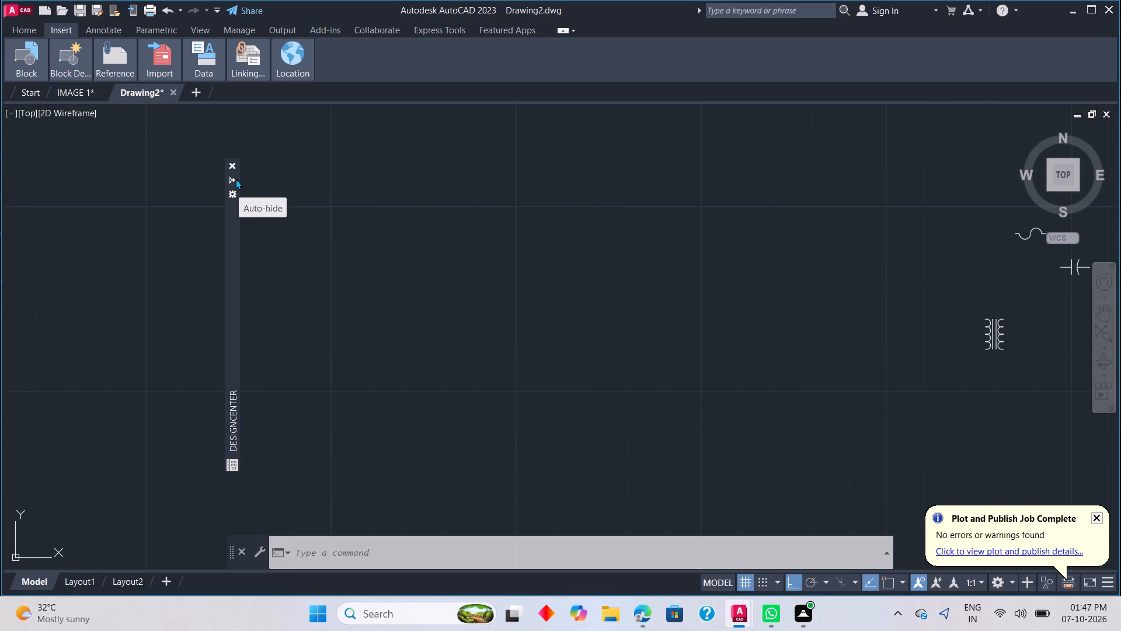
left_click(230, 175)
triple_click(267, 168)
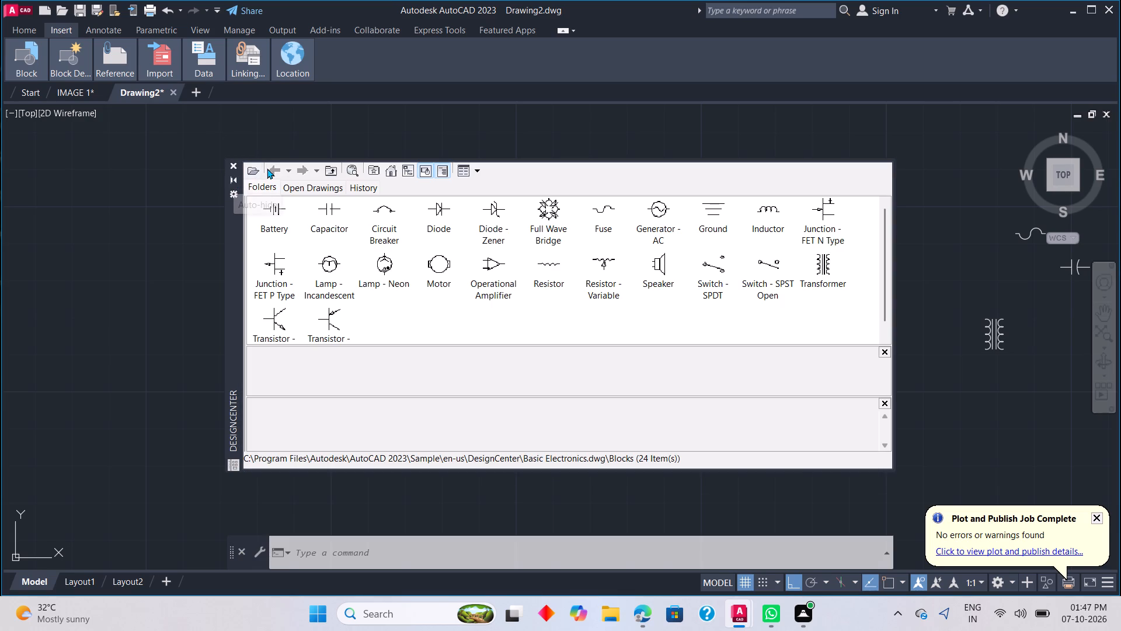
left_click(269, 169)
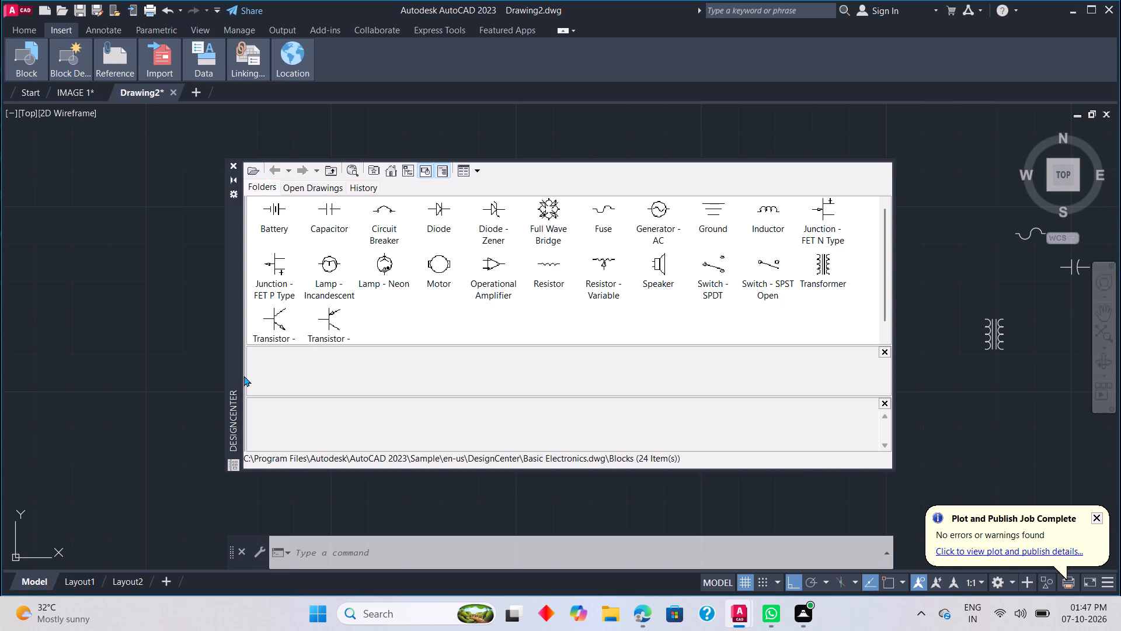
Go to the DesignCenter home Sample folder and check the activex and External subfolders of VisualLISP for content.
left_click(392, 169)
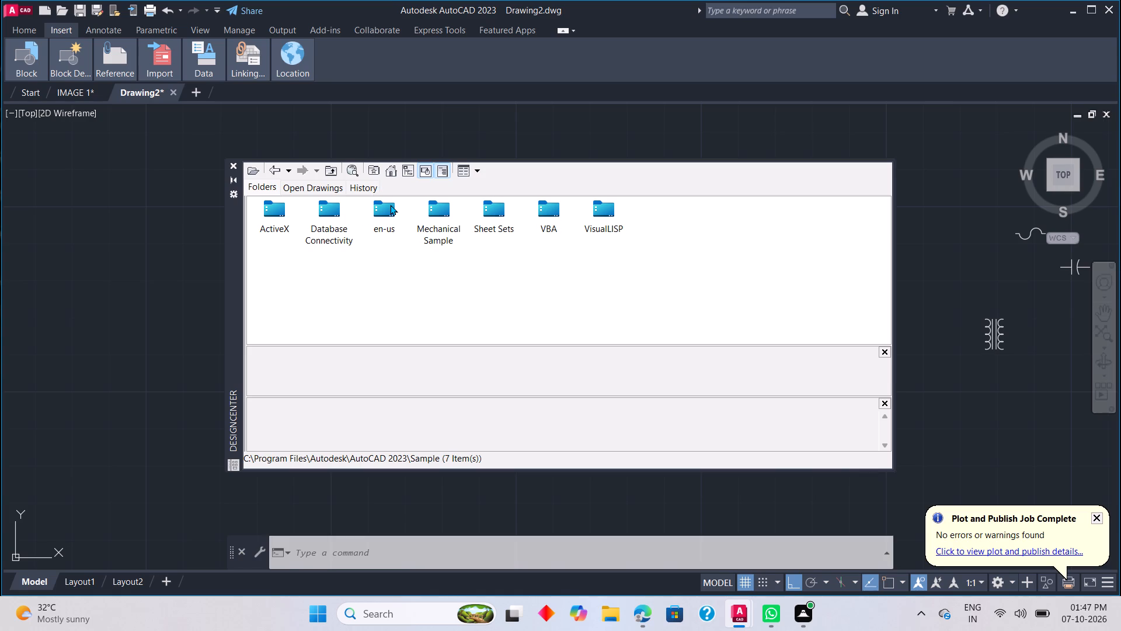
double_click(606, 210)
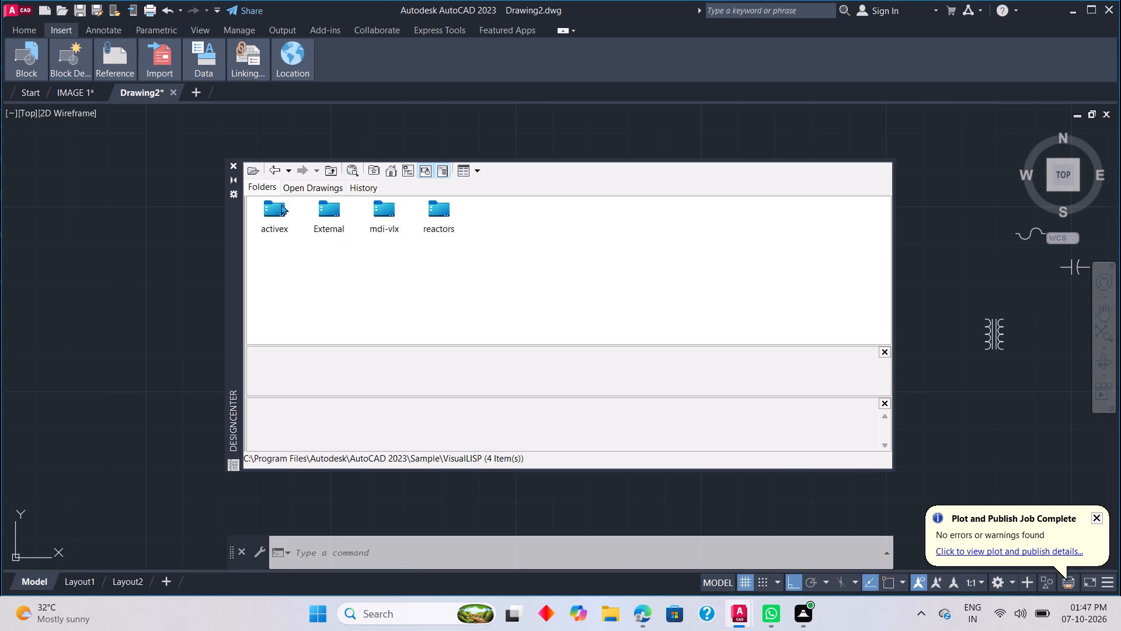
double_click(281, 204)
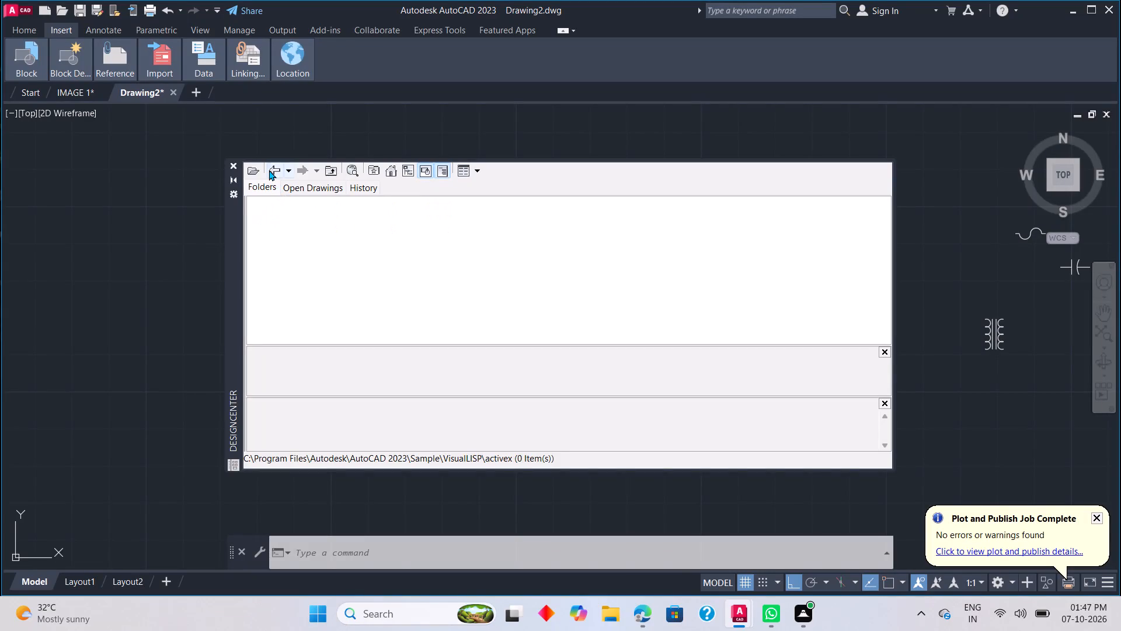
left_click(269, 170)
double_click(338, 212)
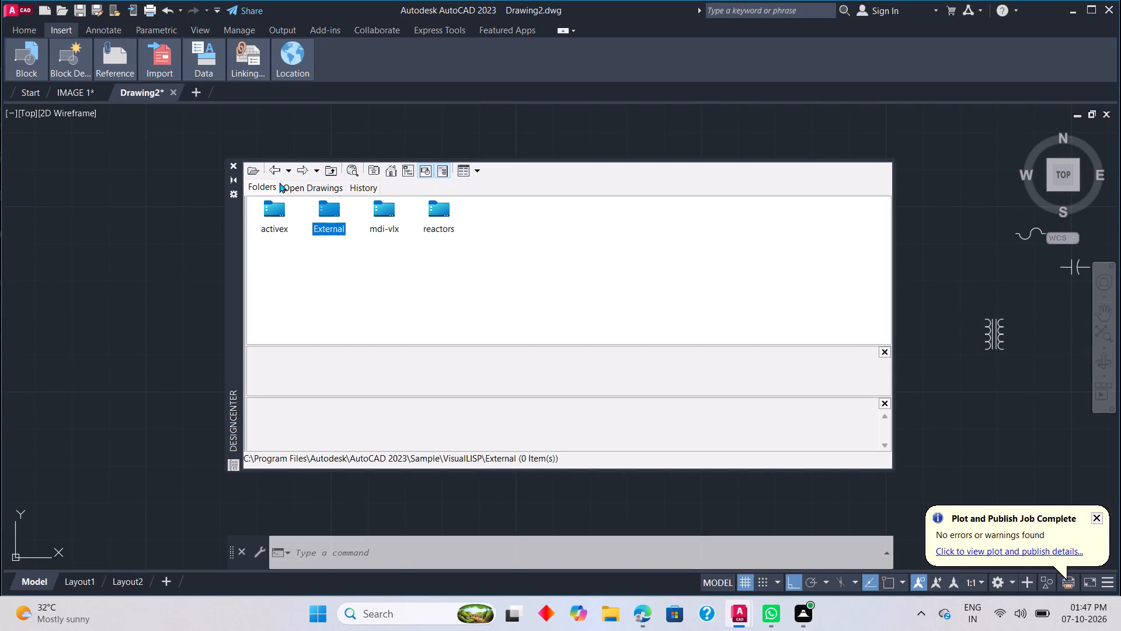
double_click(278, 171)
left_click(274, 168)
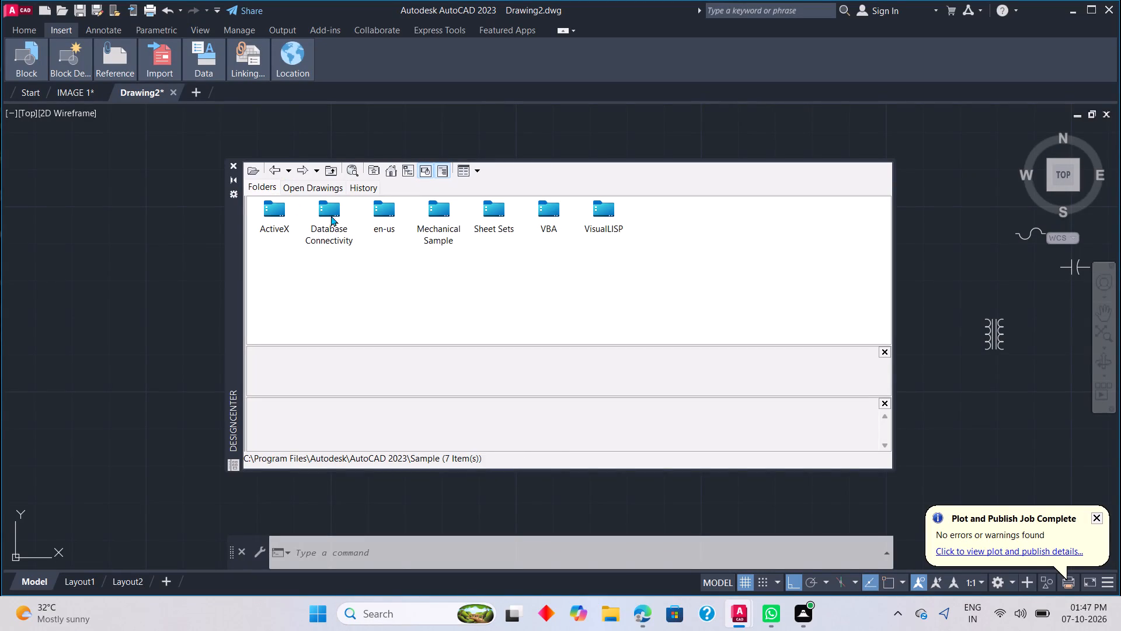
Examine the blocks in Electrical - Imperial.dwg from the en-us Dynamic Blocks sample folder.
double_click(382, 208)
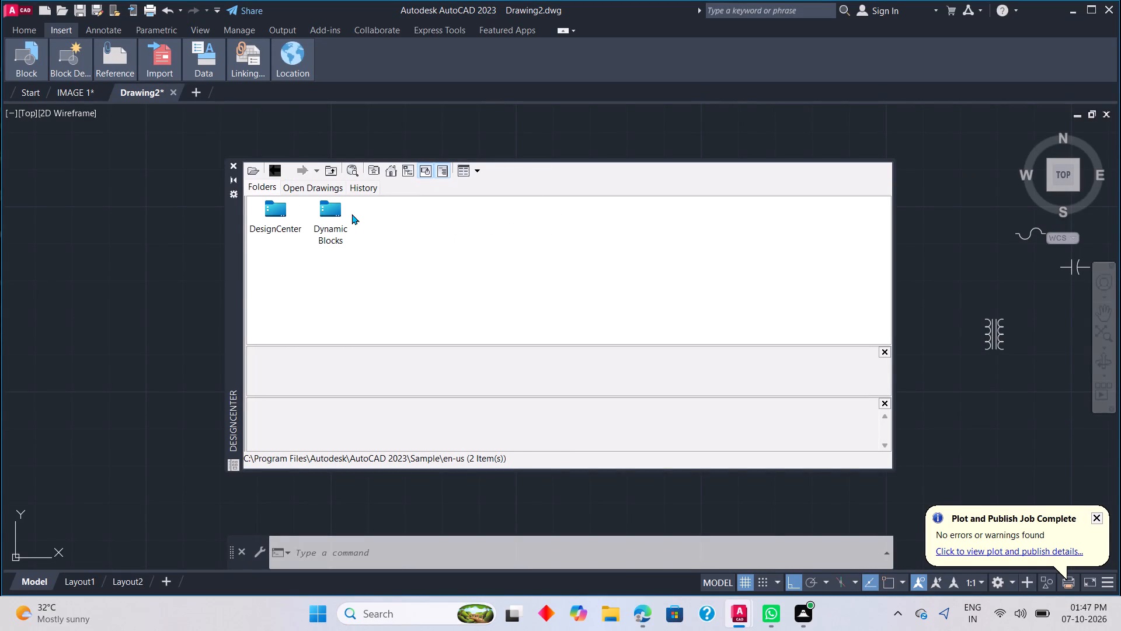
double_click(339, 215)
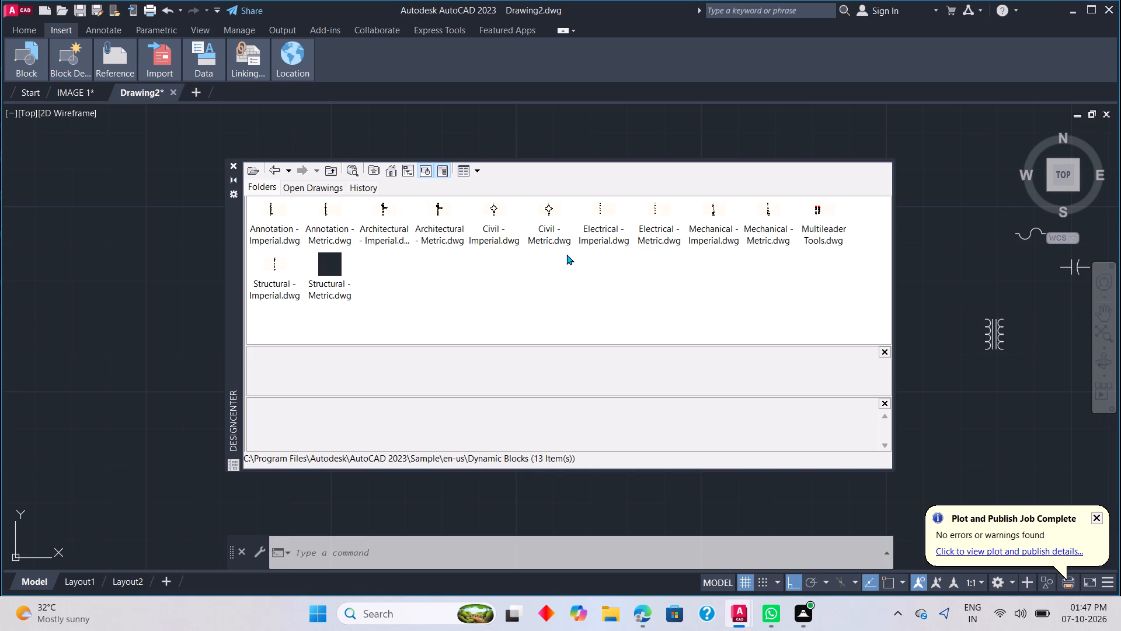
scroll(566, 254, "up", 1)
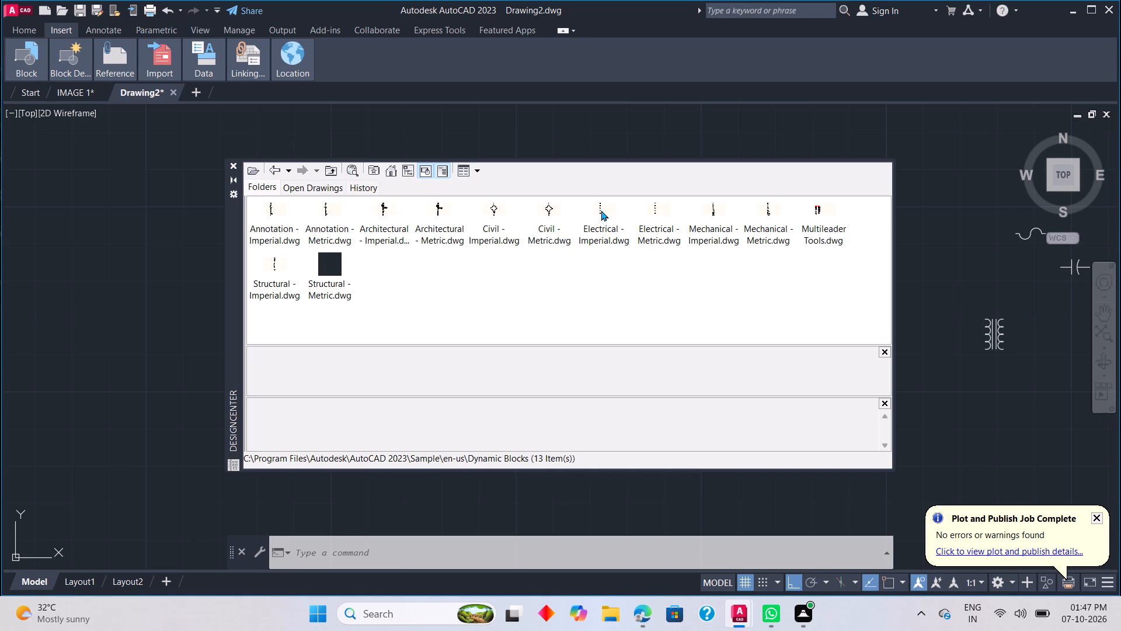
double_click(601, 210)
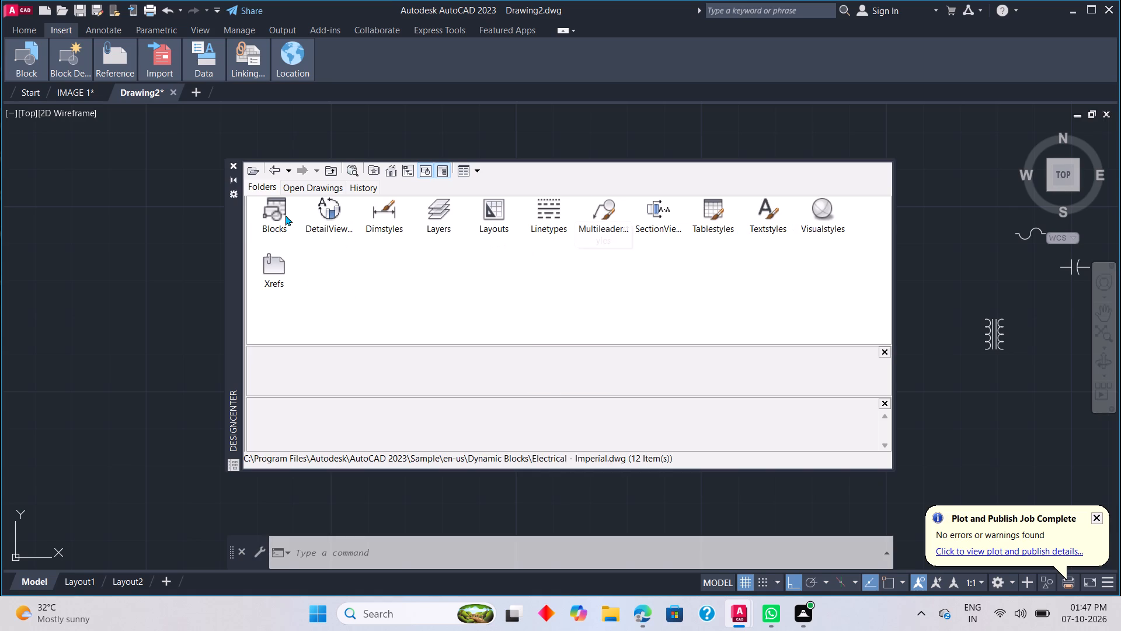
double_click(285, 215)
scroll(423, 231, "up", 1)
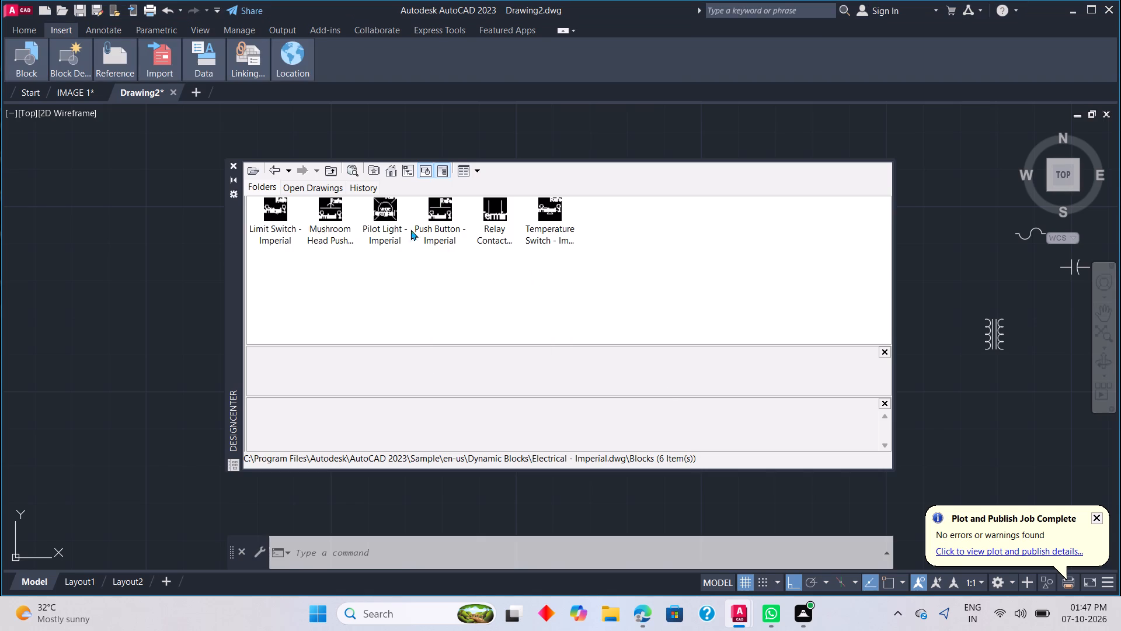
scroll(315, 220, "down", 1)
scroll(485, 235, "down", 1)
Examine the annotation blocks in Annotation - Imperial.dwg from the Dynamic Blocks sample folder, including Tag, Callout Bubble and Elevation.
left_click(273, 165)
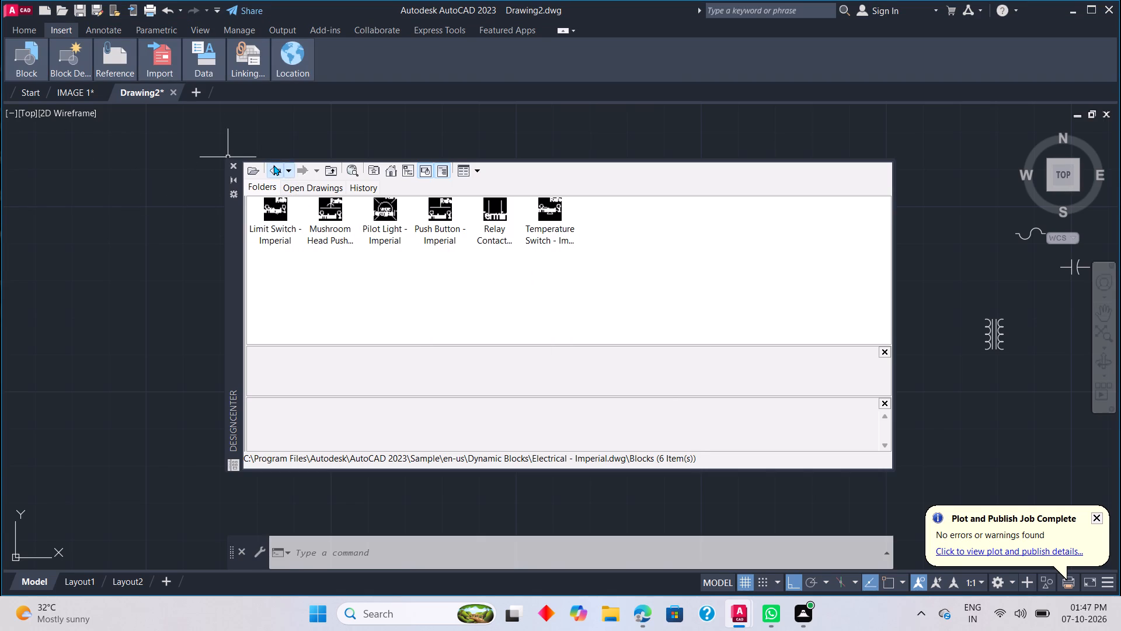
left_click(273, 165)
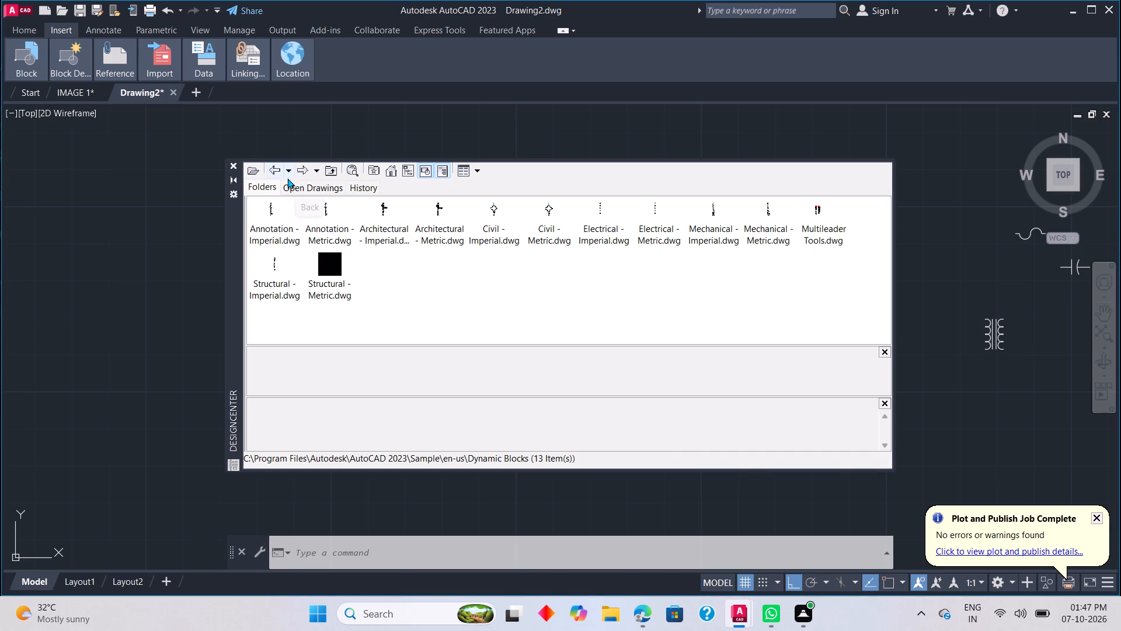
double_click(271, 222)
double_click(279, 223)
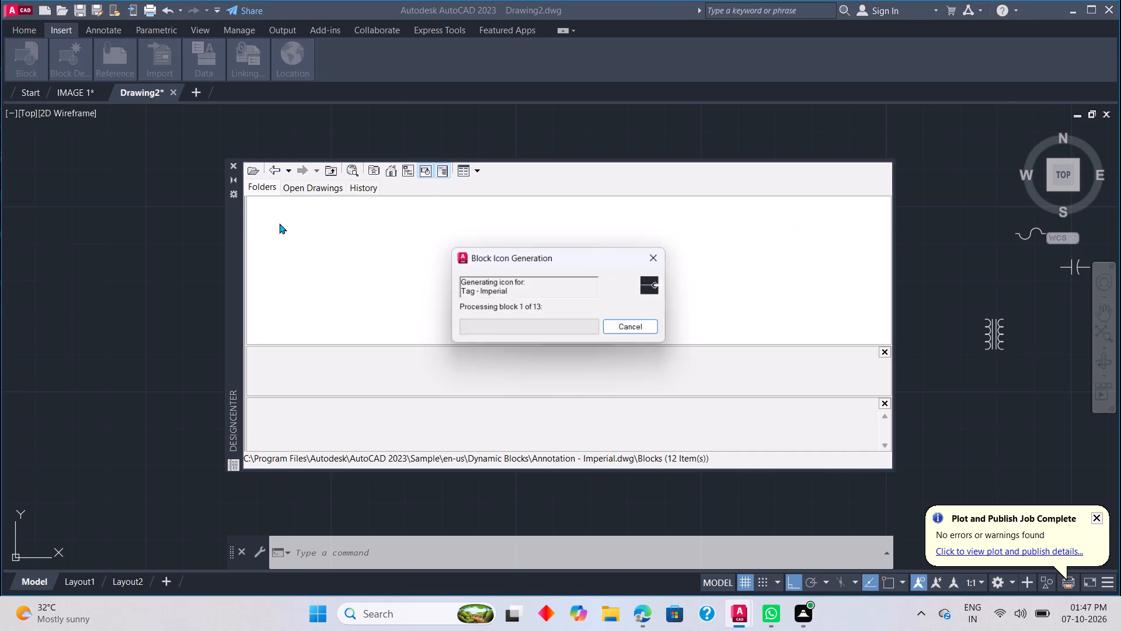
scroll(390, 230, "up", 1)
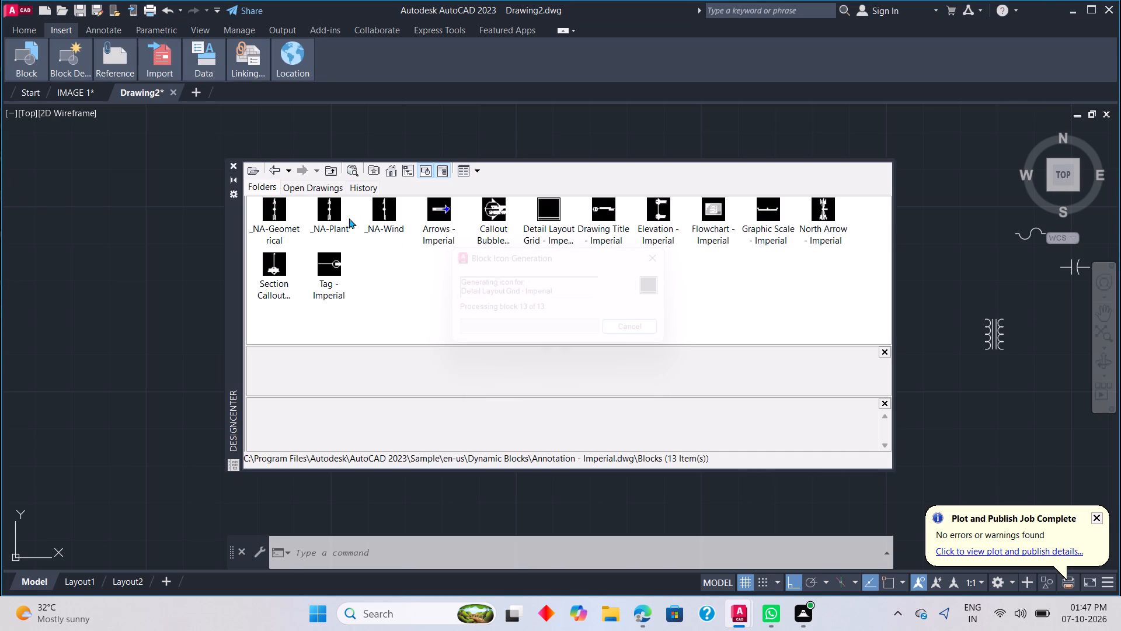
scroll(347, 219, "up", 1)
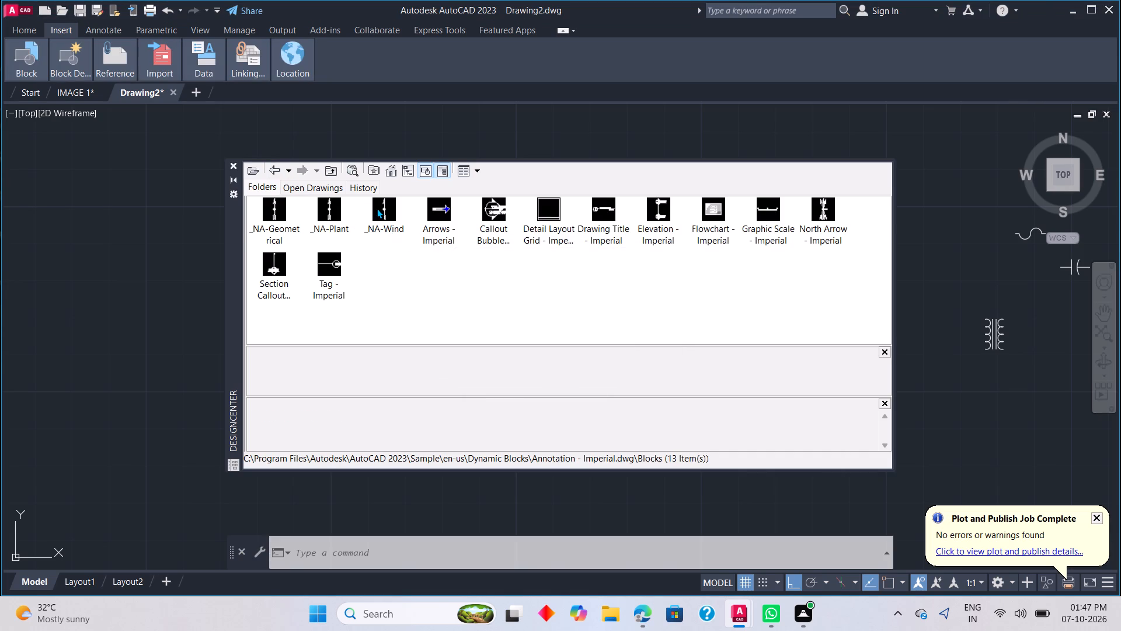
left_click(377, 208)
scroll(568, 348, "up", 1)
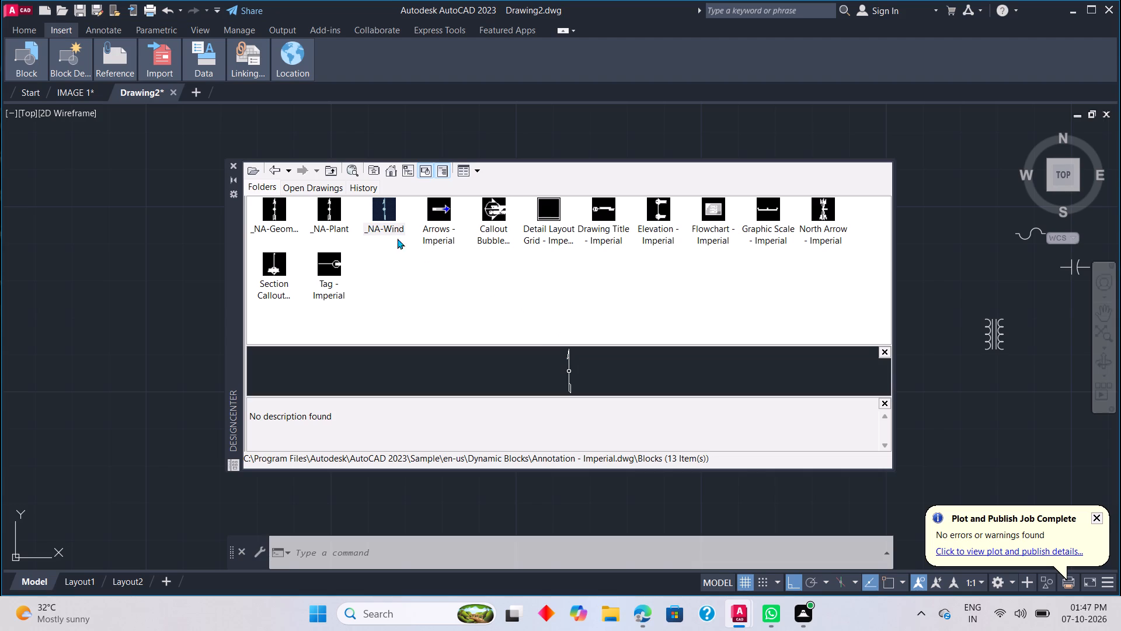
left_click(271, 204)
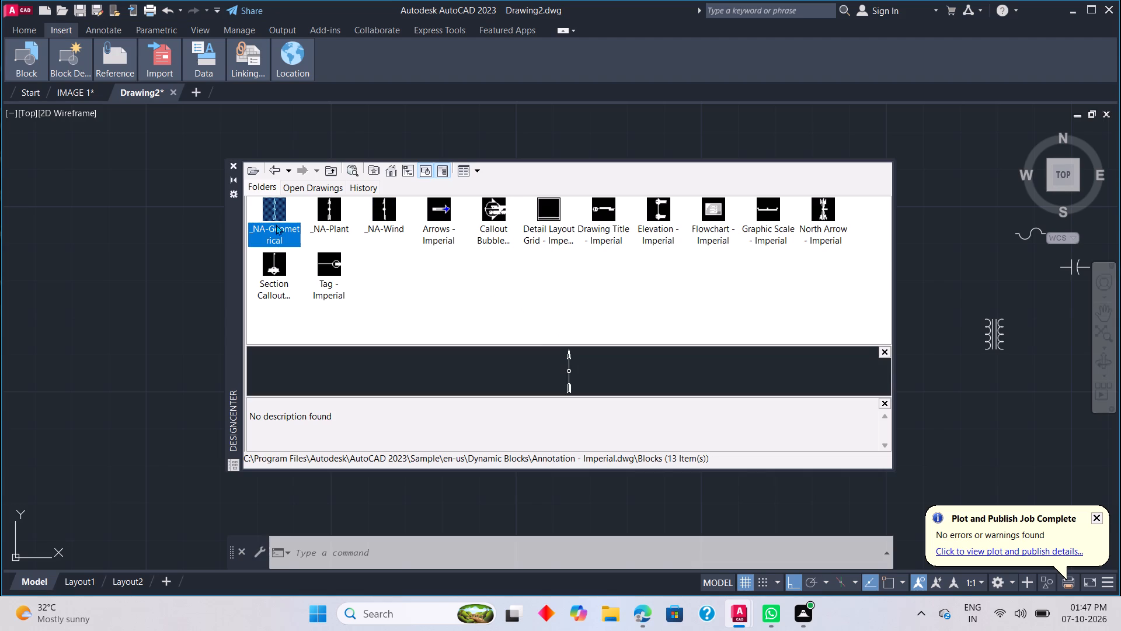
left_click(273, 257)
left_click(329, 273)
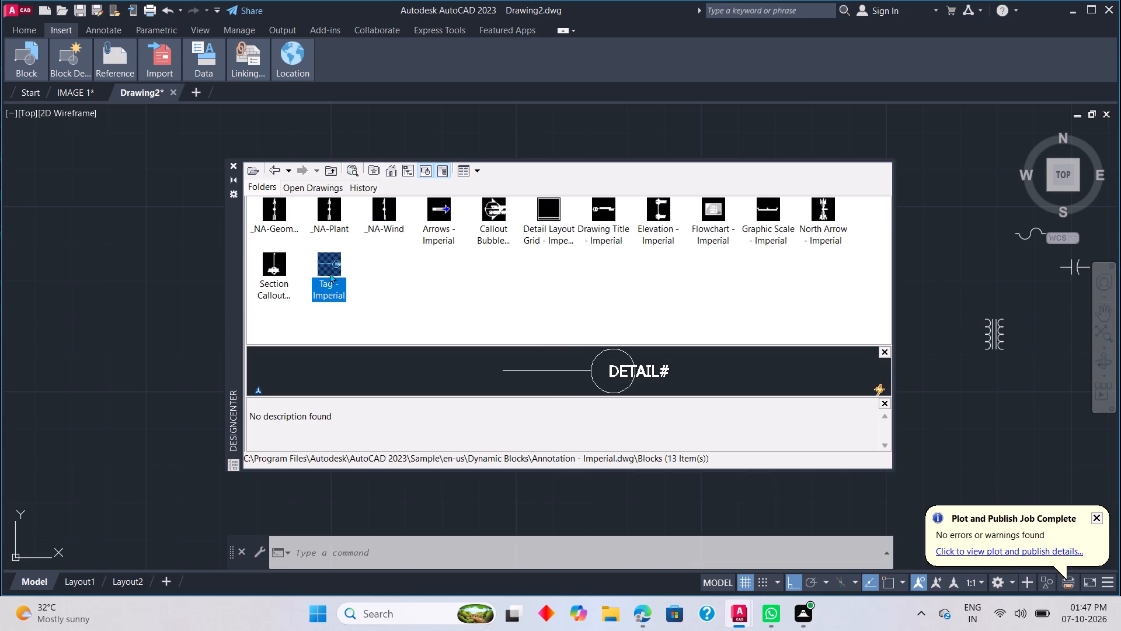
left_click(509, 209)
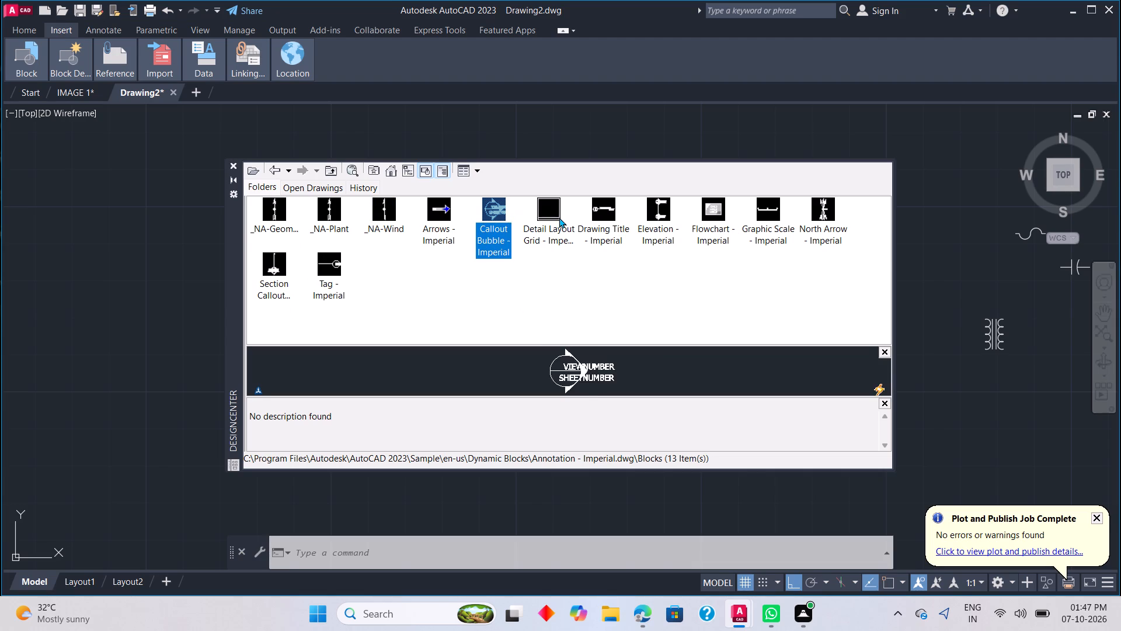
left_click(559, 215)
left_click(613, 213)
left_click(663, 216)
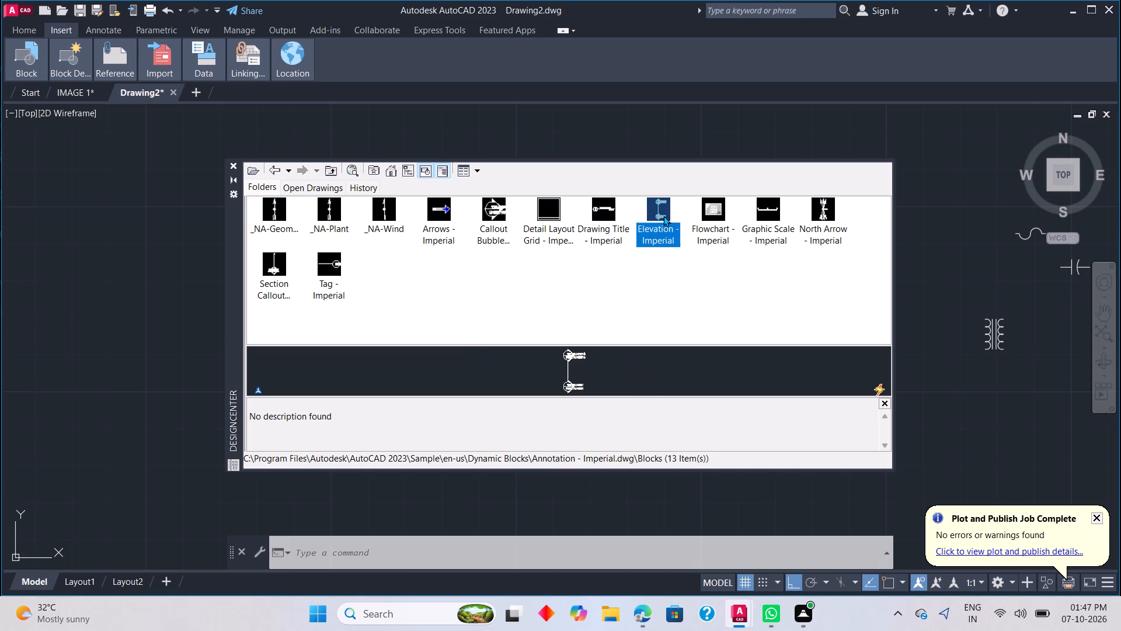
Insert the Flowchart - Imperial block from Annotation - Imperial.dwg into the drawing, just below the transformer symbol.
left_click(701, 213)
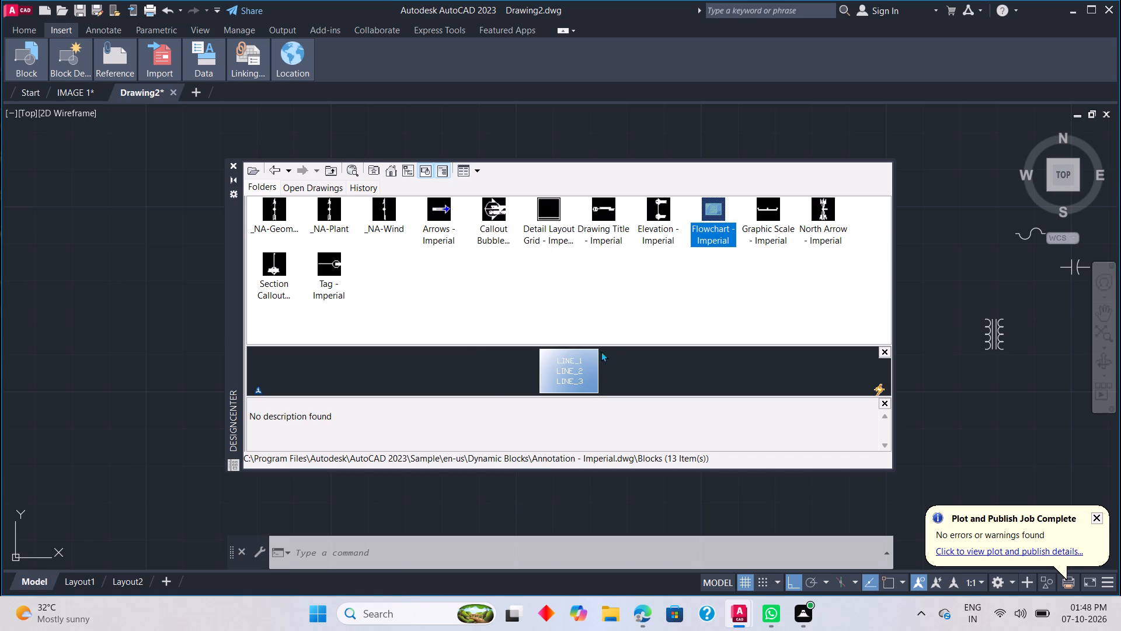
left_click_drag(568, 375, 932, 269)
left_click_drag(709, 212, 775, 260)
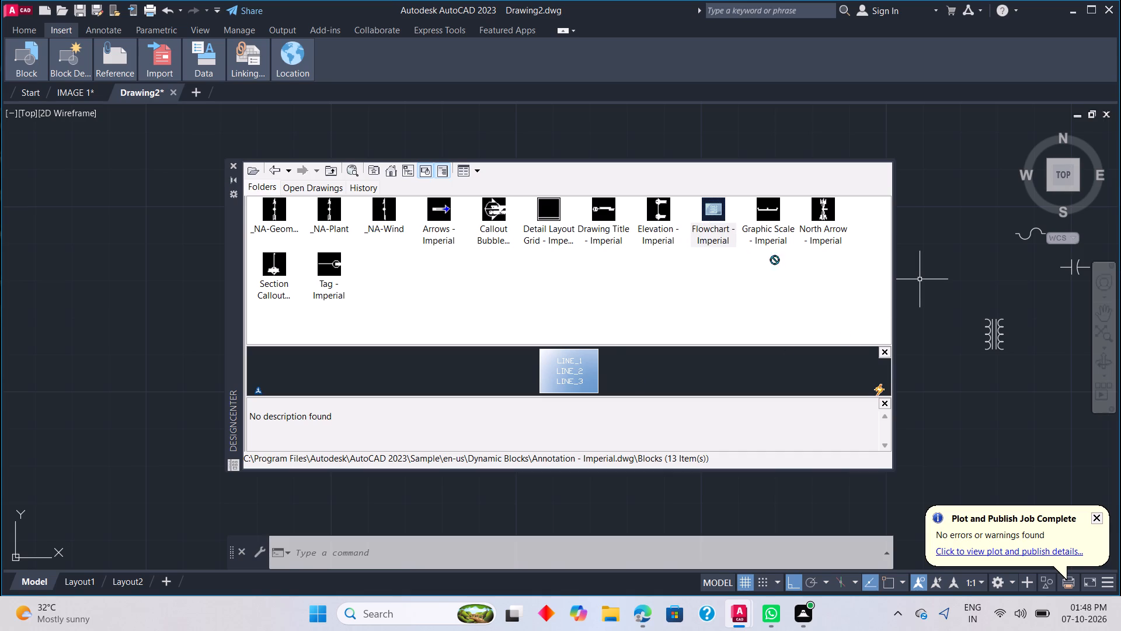
left_click_drag(775, 260, 973, 418)
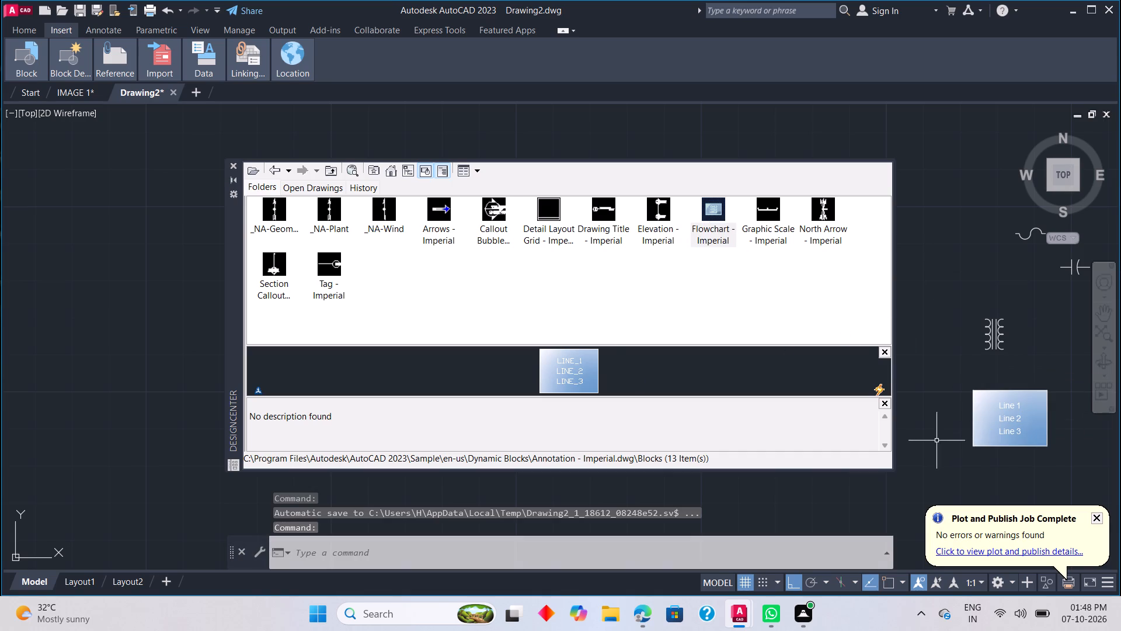
Preview the Graphic Scale - Imperial and North Arrow - Imperial blocks without inserting them, and return to the Dynamic Blocks folder.
double_click(758, 220)
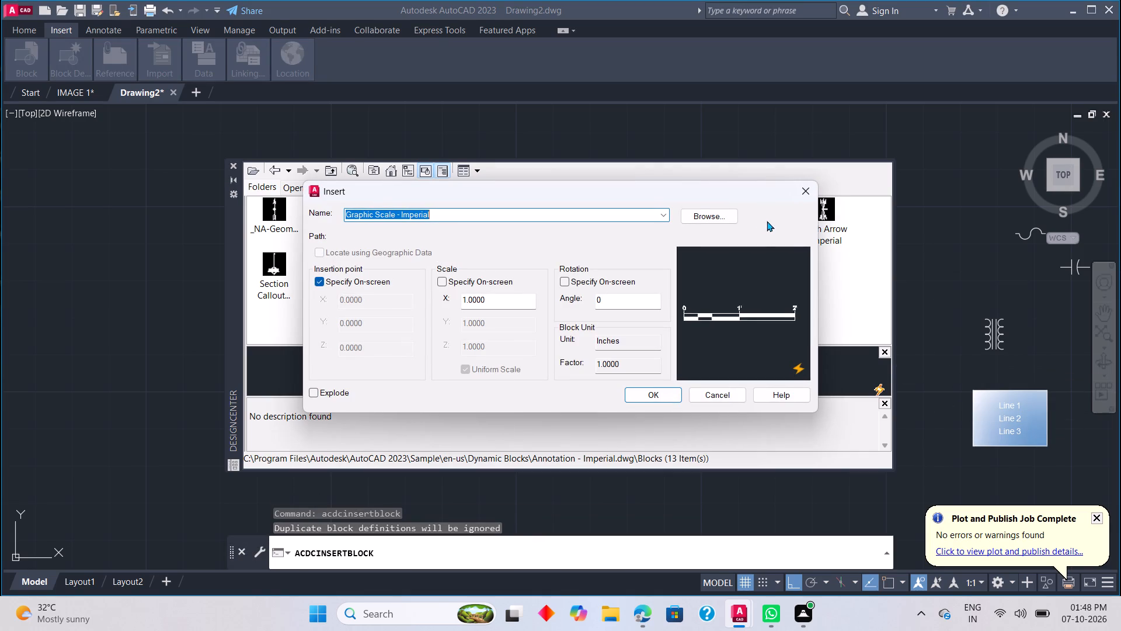
left_click(805, 188)
left_click(823, 210)
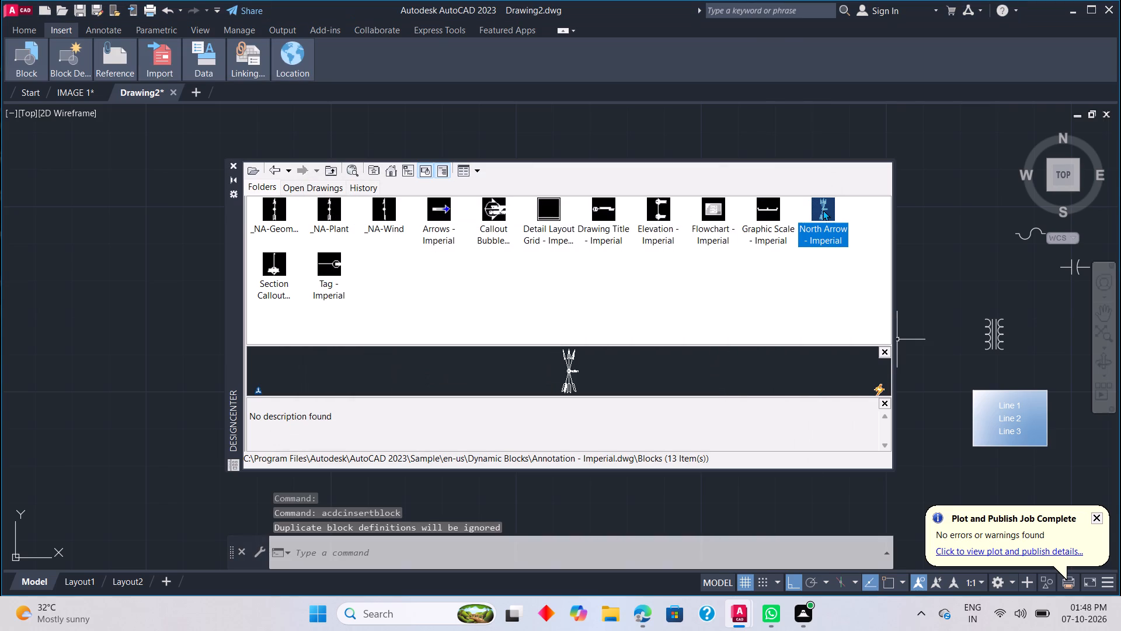
left_click(820, 209)
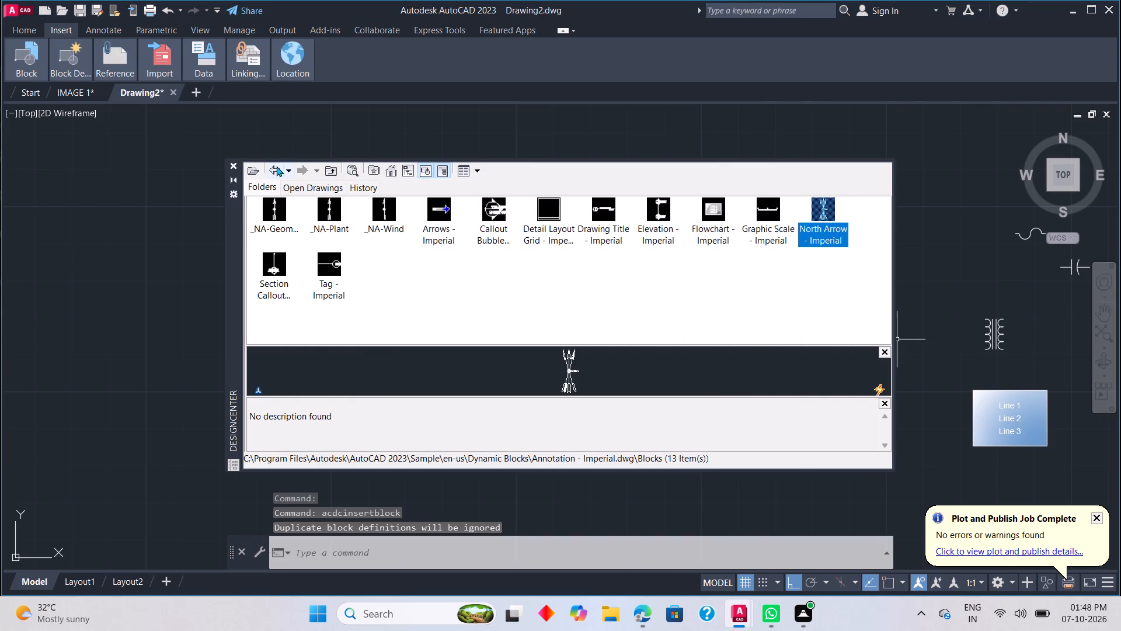
left_click(276, 166)
left_click(280, 213)
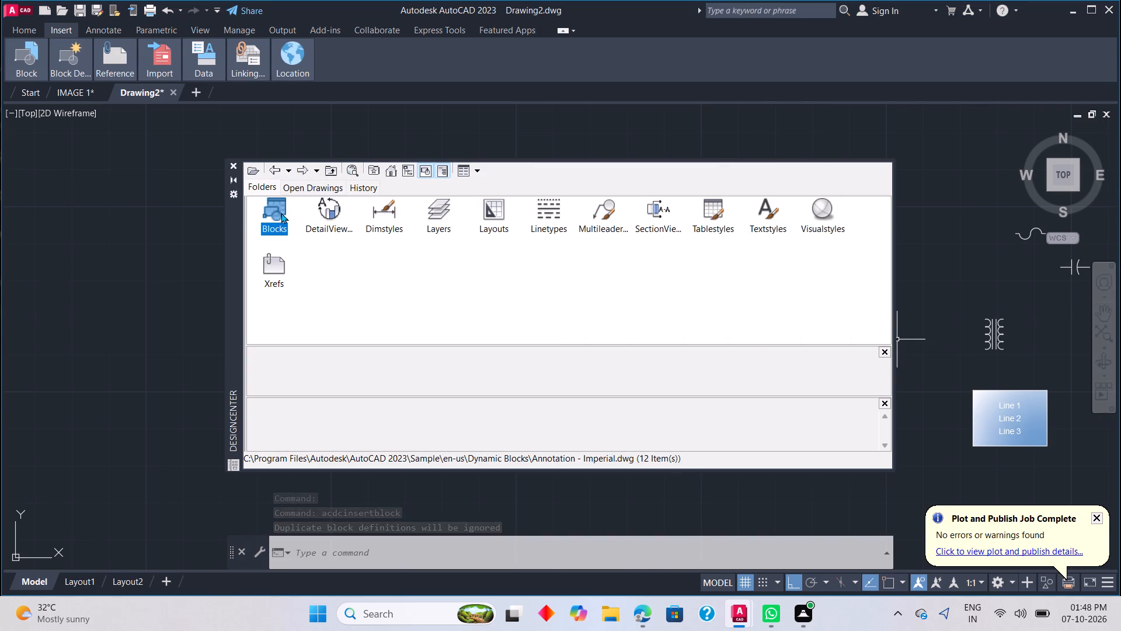
left_click(281, 213)
double_click(269, 214)
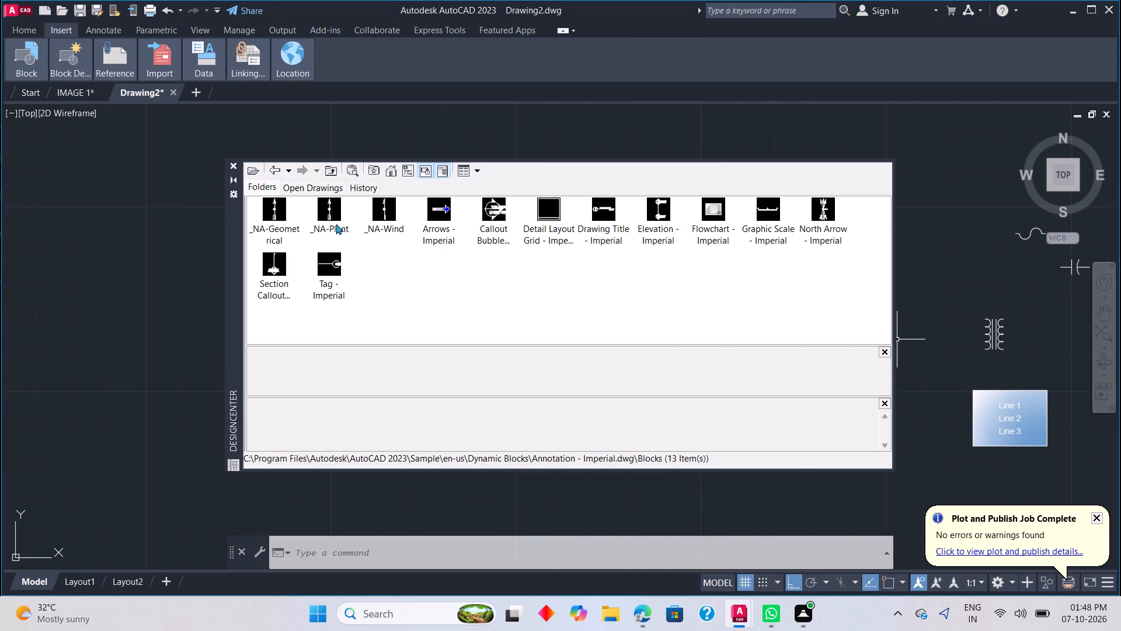
left_click(267, 176)
left_click(276, 176)
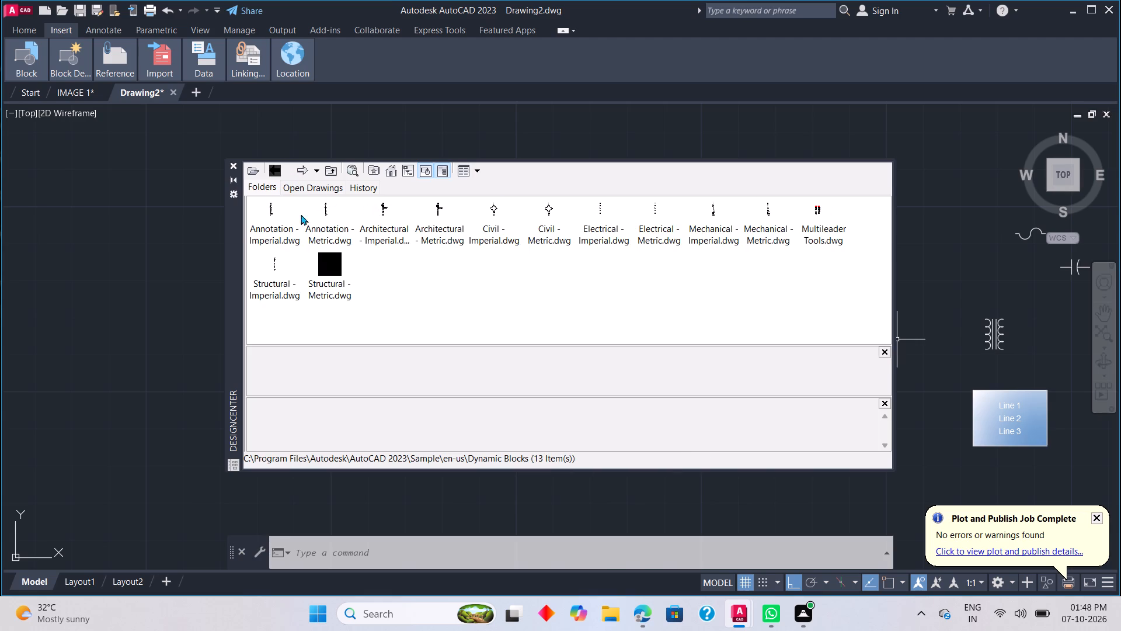
Open the blocks of Electrical - Metric.dwg and examine the Relay Contact - Metric block preview.
double_click(661, 221)
left_click(262, 226)
left_click(267, 226)
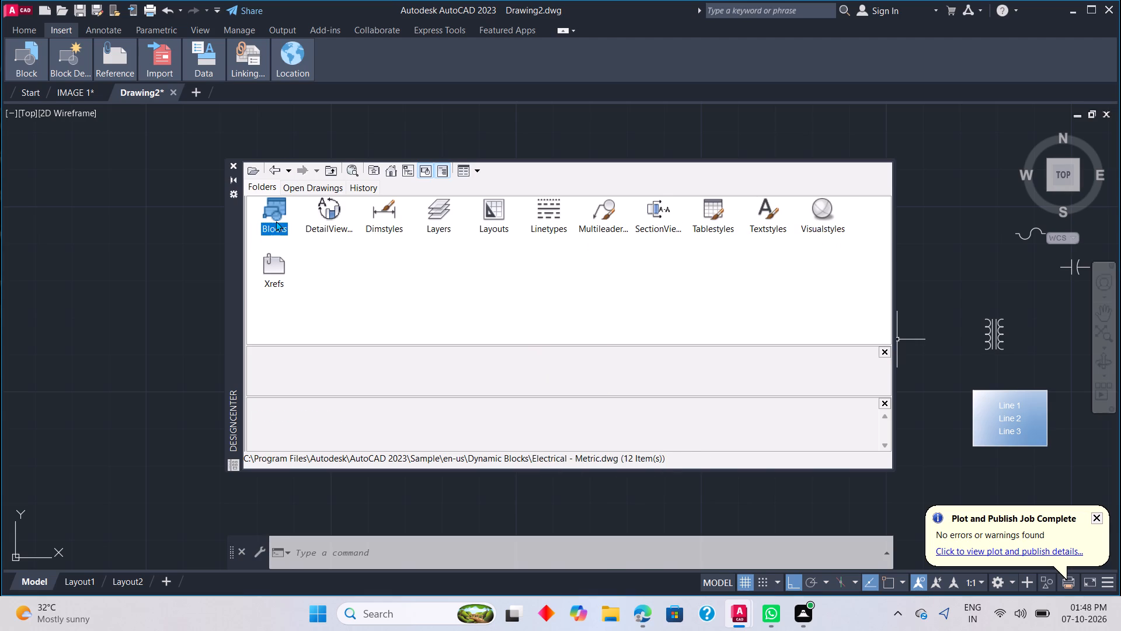
double_click(276, 221)
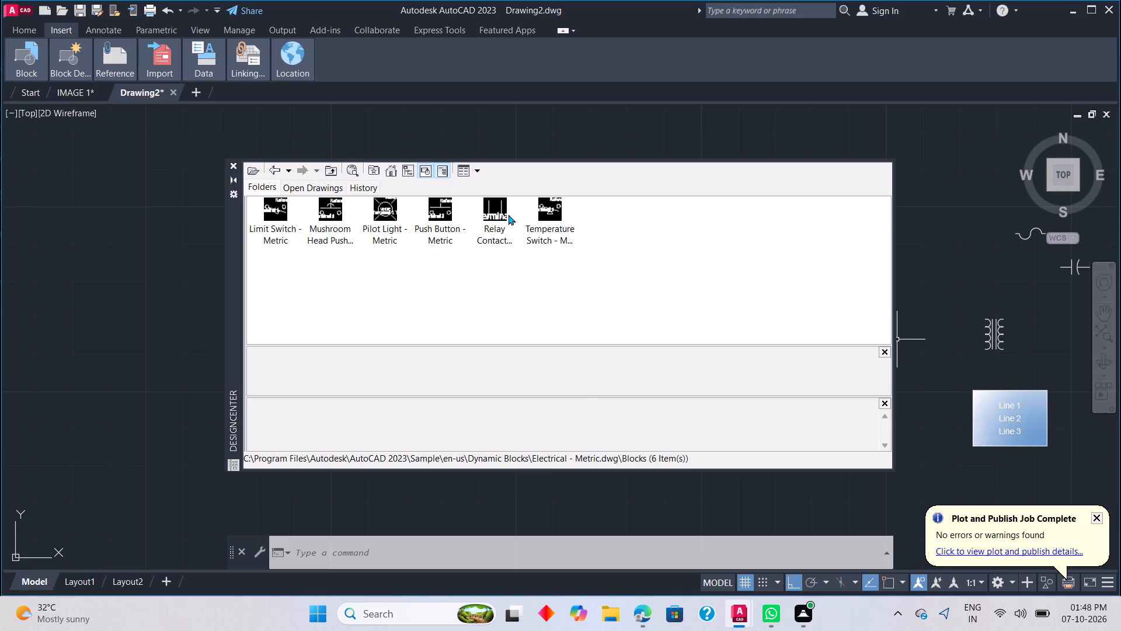
left_click(500, 214)
scroll(598, 314, "down", 1)
scroll(610, 370, "down", 2)
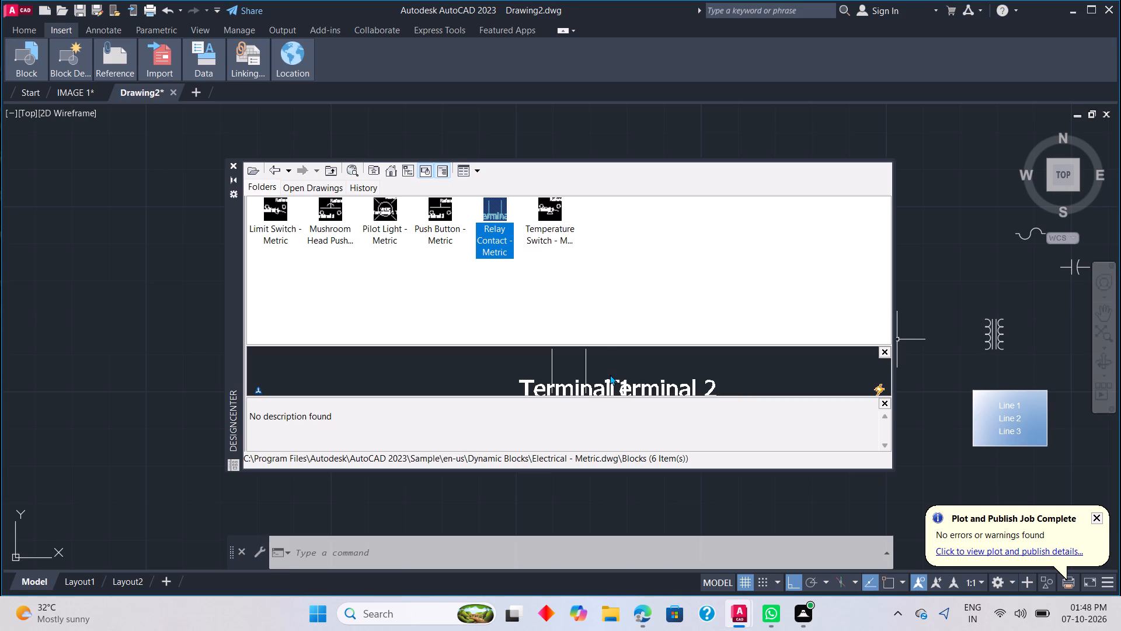
scroll(610, 375, "up", 2)
scroll(796, 384, "up", 1)
scroll(780, 386, "down", 3)
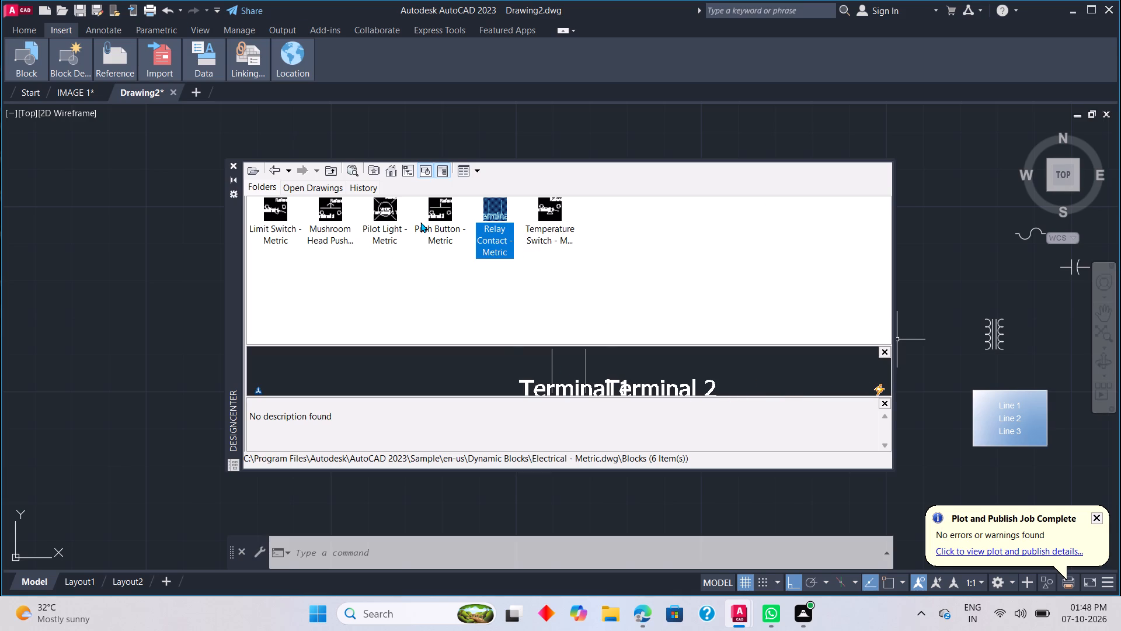
double_click(420, 222)
double_click(420, 222)
left_click(420, 222)
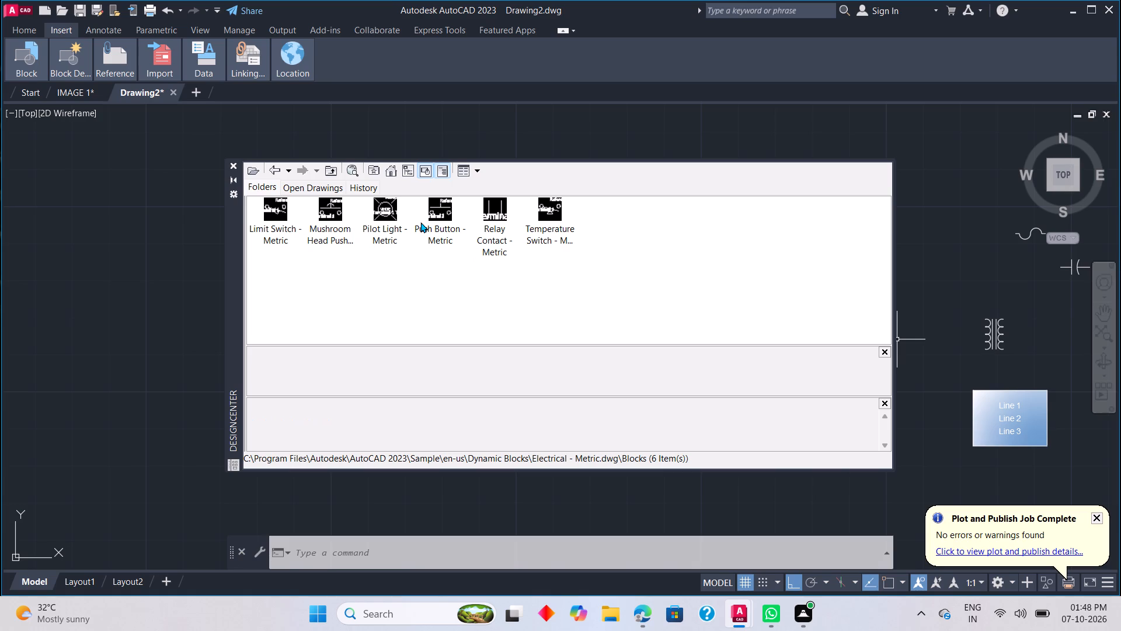
Preview the metric Push Button, Mushroom Head Pushbutton and Limit Switch blocks, dismissing each insertion.
double_click(451, 216)
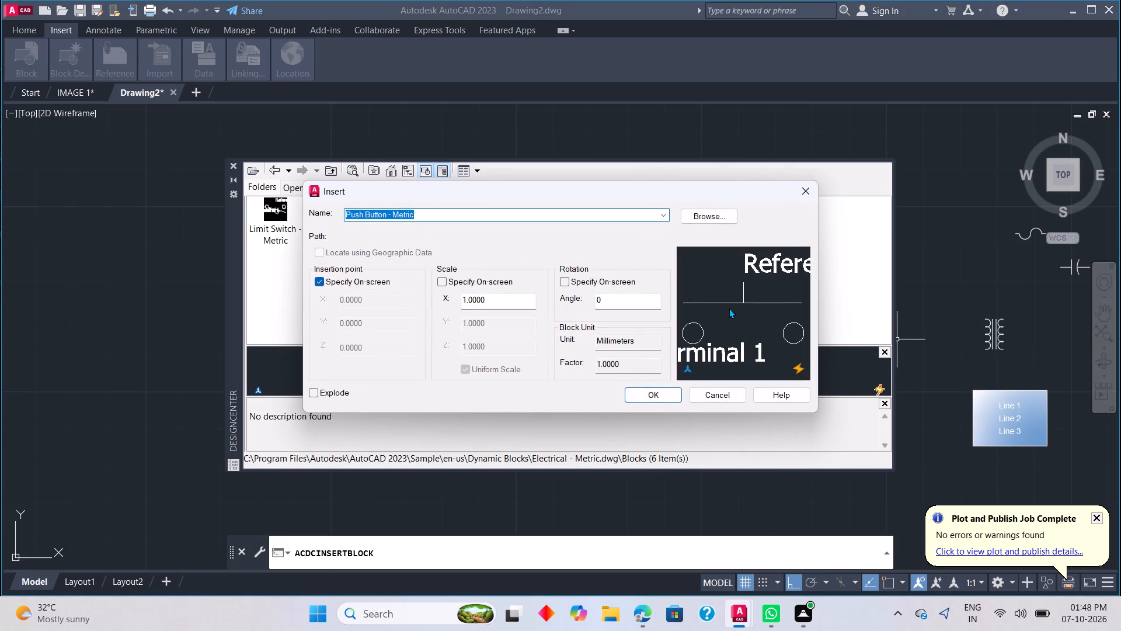
scroll(746, 332, "down", 2)
left_click(806, 200)
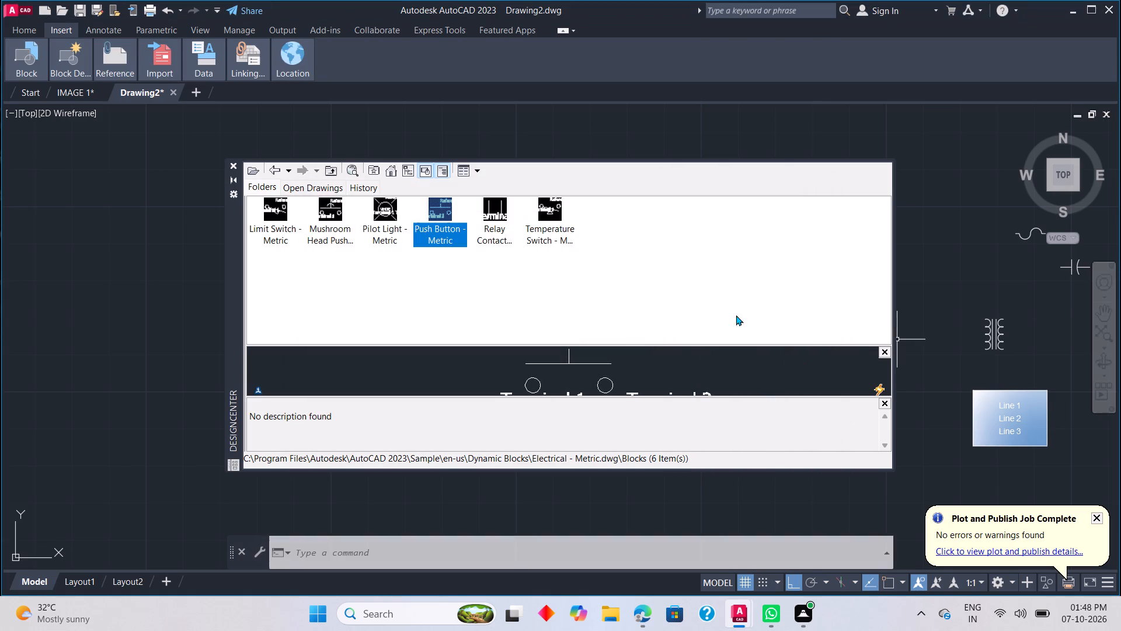
scroll(580, 384, "down", 1)
scroll(575, 388, "up", 2)
double_click(324, 224)
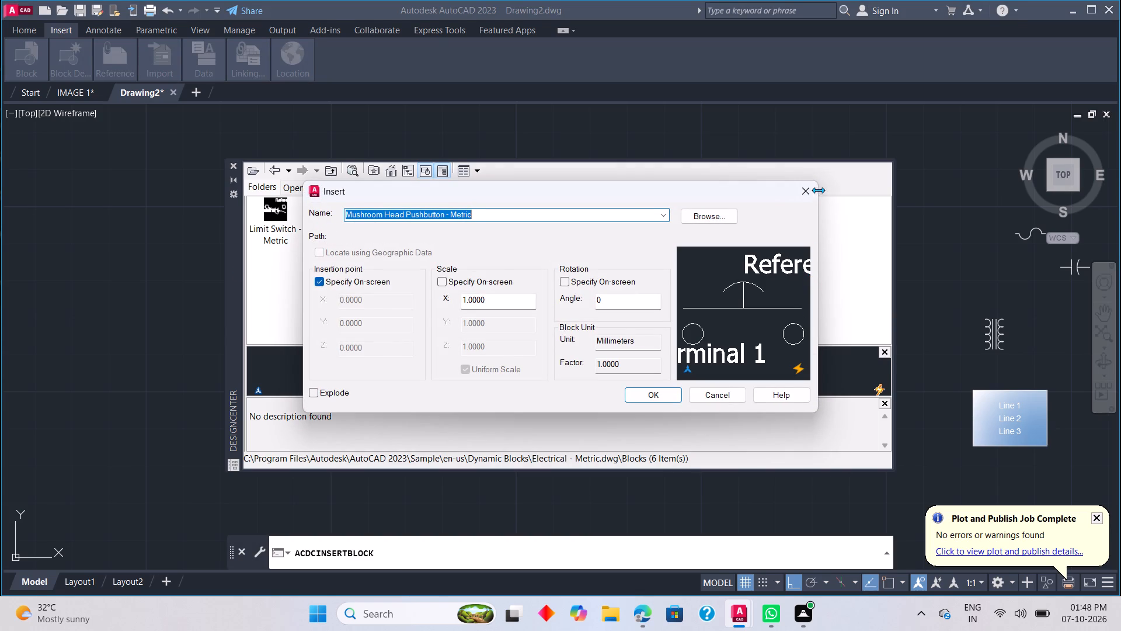
left_click(811, 193)
left_click(283, 200)
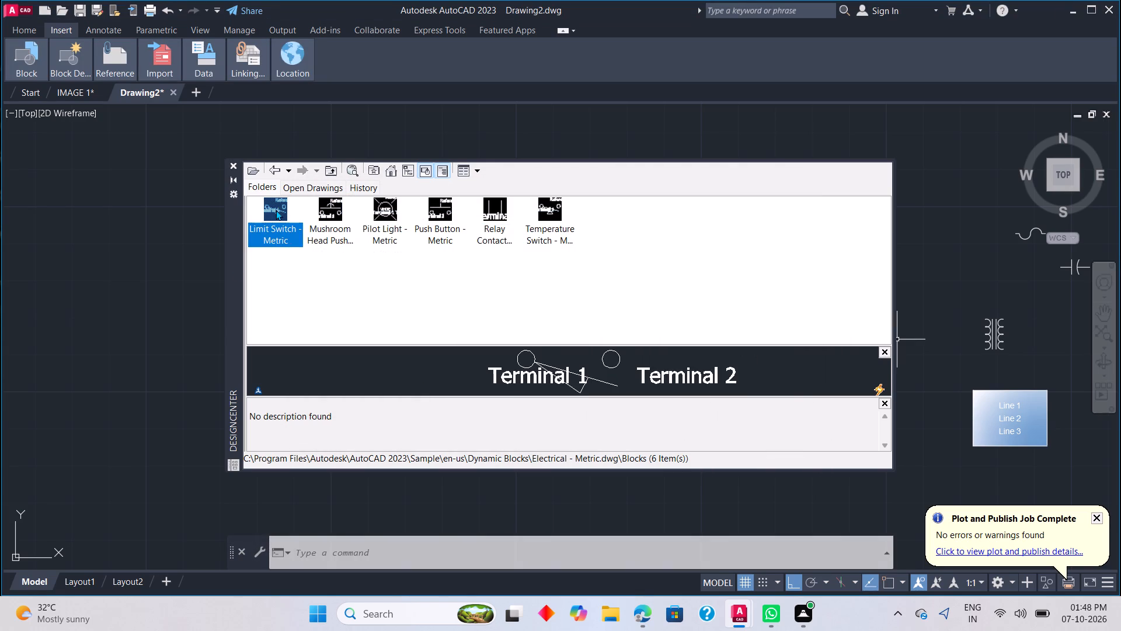
double_click(276, 210)
left_click(803, 188)
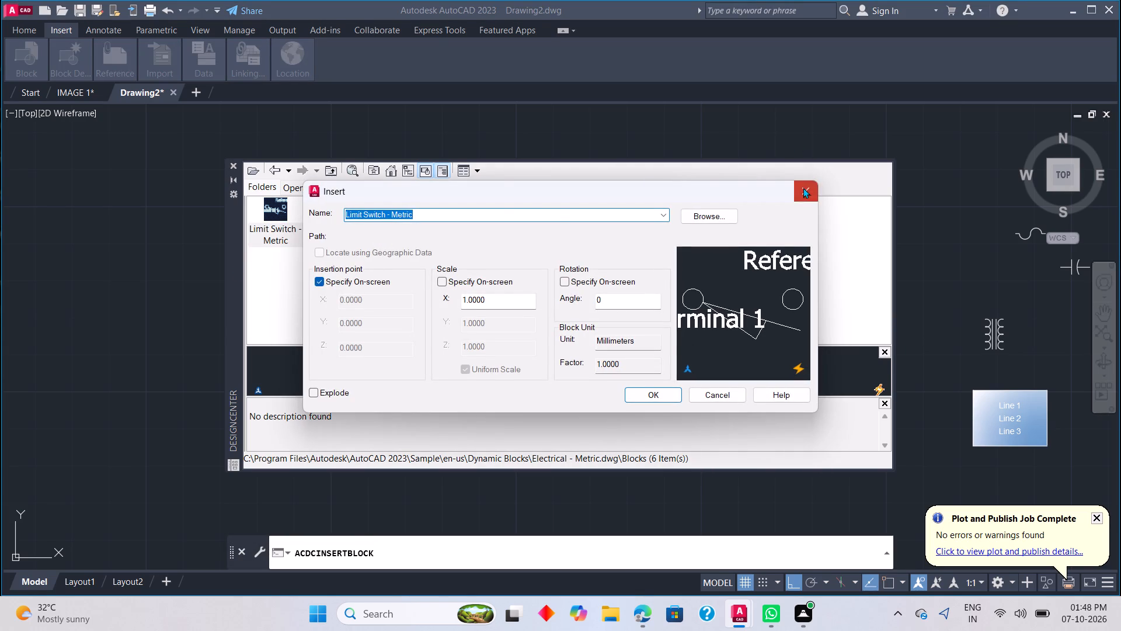
Check the DesignCenter history and open drawings, and go back to the content categories of Electrical - Metric.dwg.
left_click(349, 185)
left_click(342, 183)
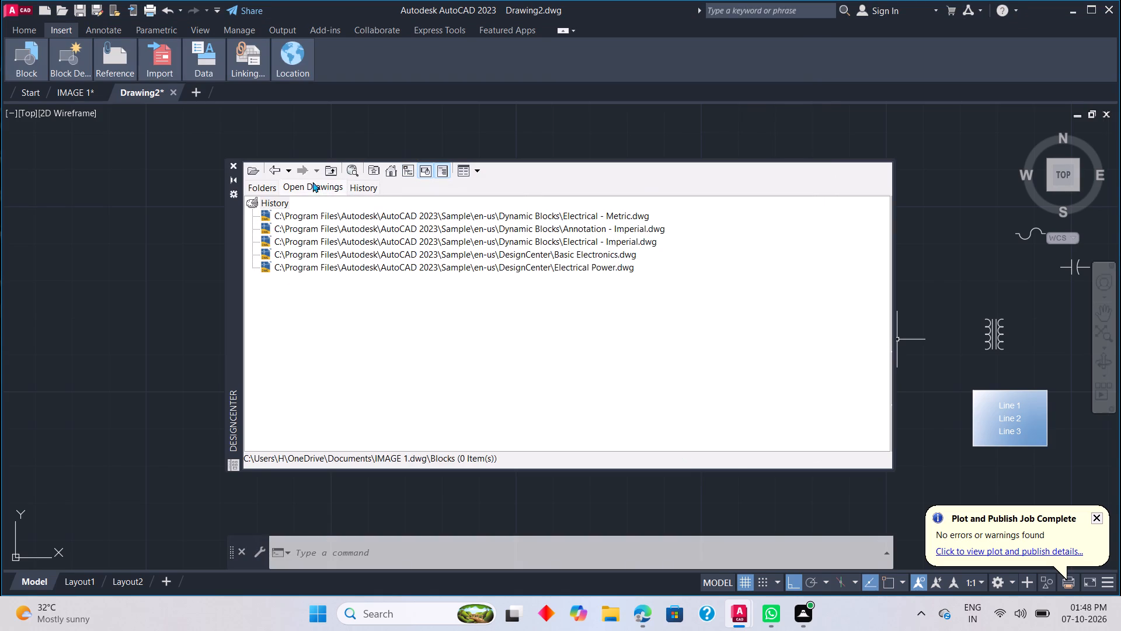
left_click(301, 185)
left_click(270, 182)
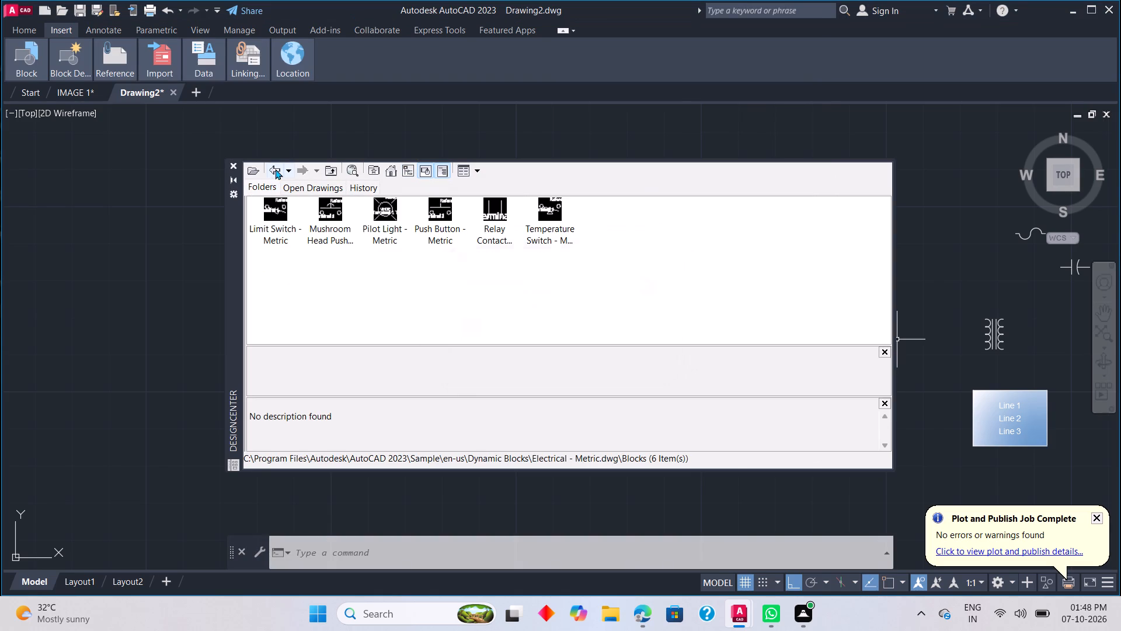
left_click(275, 168)
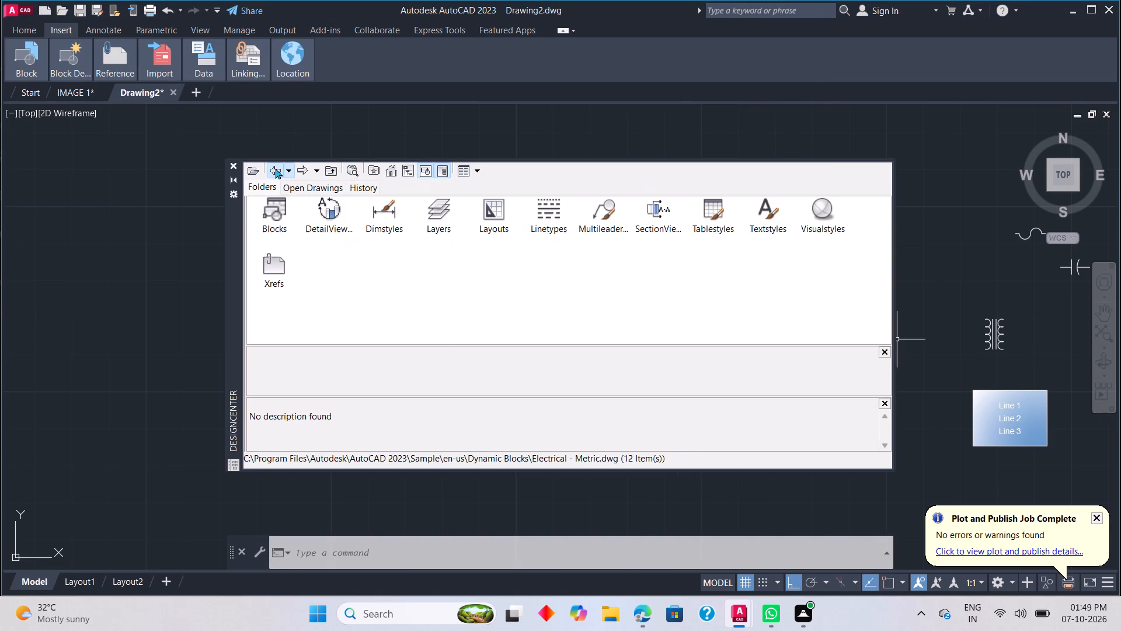
Browse to the DesignCenter sample folder and open the blocks of HVAC - Heating Ventilation Air Conditioning.dwg.
left_click(275, 170)
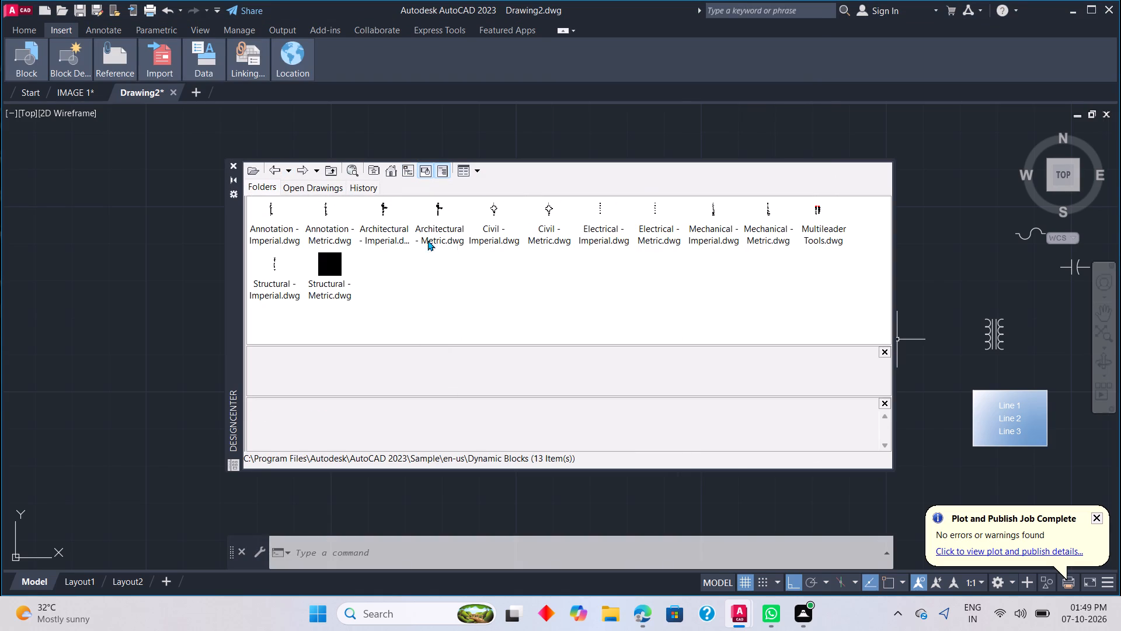
left_click(278, 165)
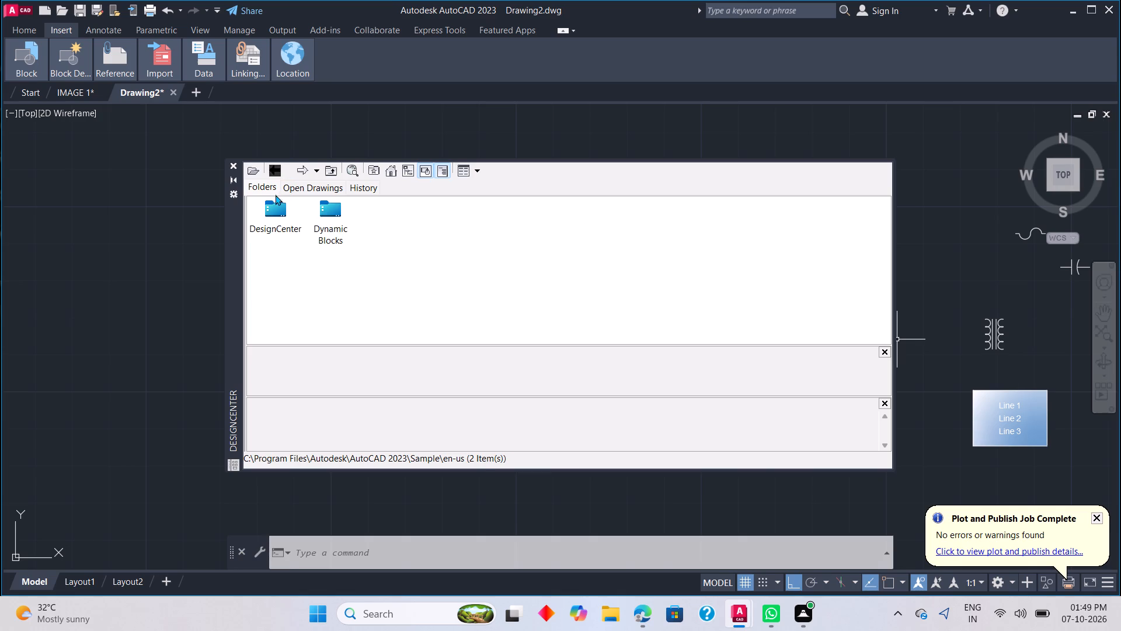
double_click(275, 205)
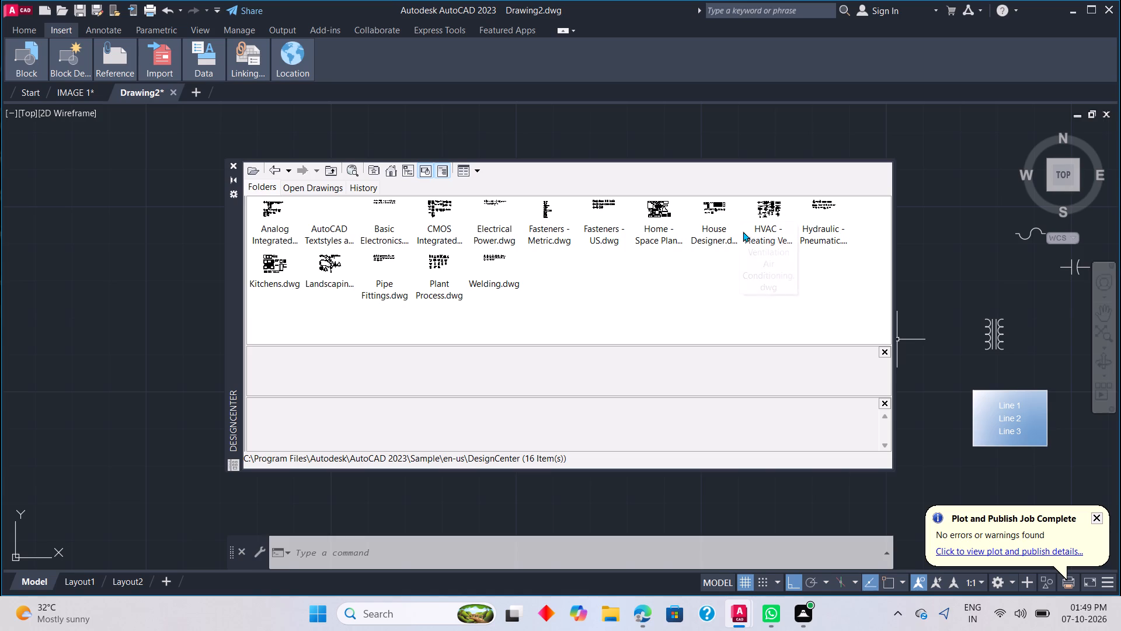
double_click(770, 232)
double_click(768, 229)
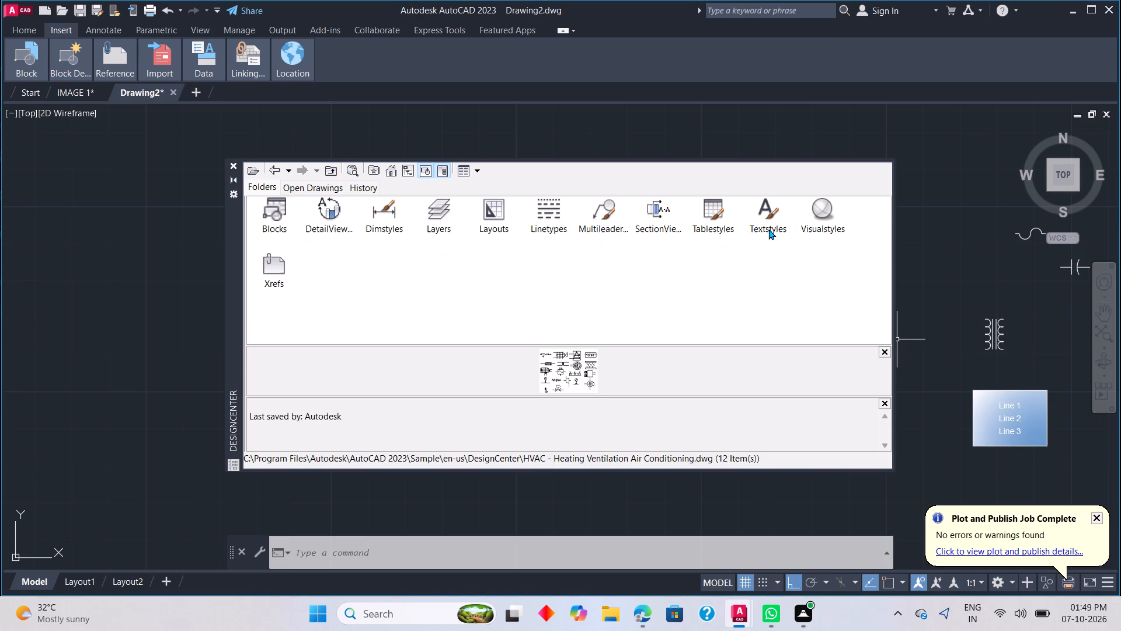
double_click(267, 213)
double_click(266, 214)
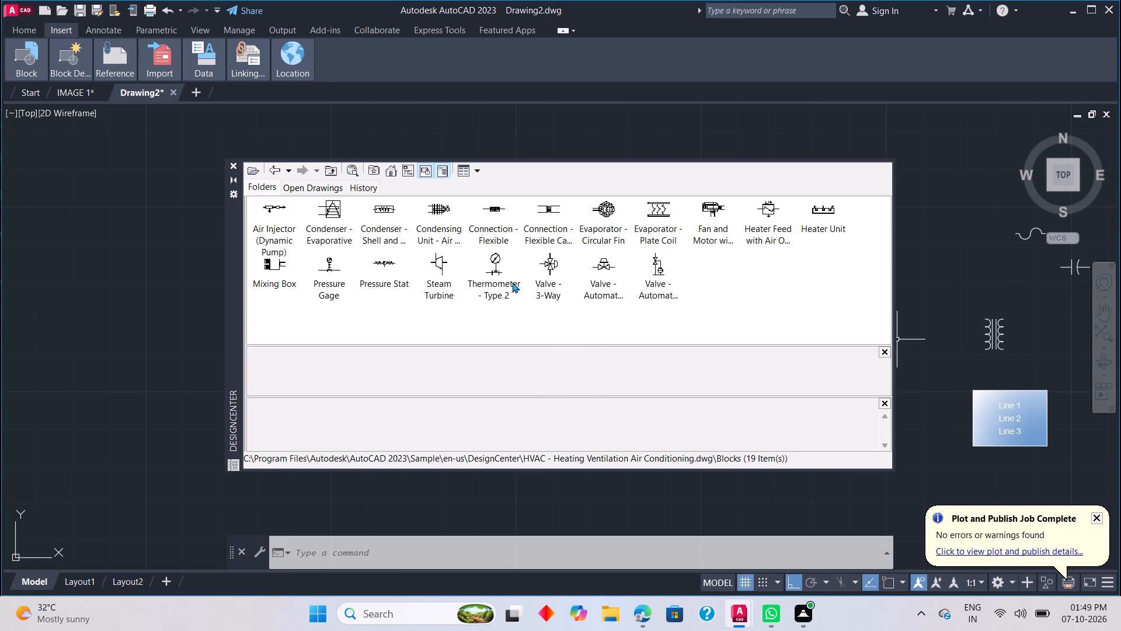
scroll(512, 282, "up", 3)
Preview the Pressure Gage block, dismissing its insertion, and examine the Steam Turbine, Thermometer - Type 2 and valve blocks.
double_click(325, 271)
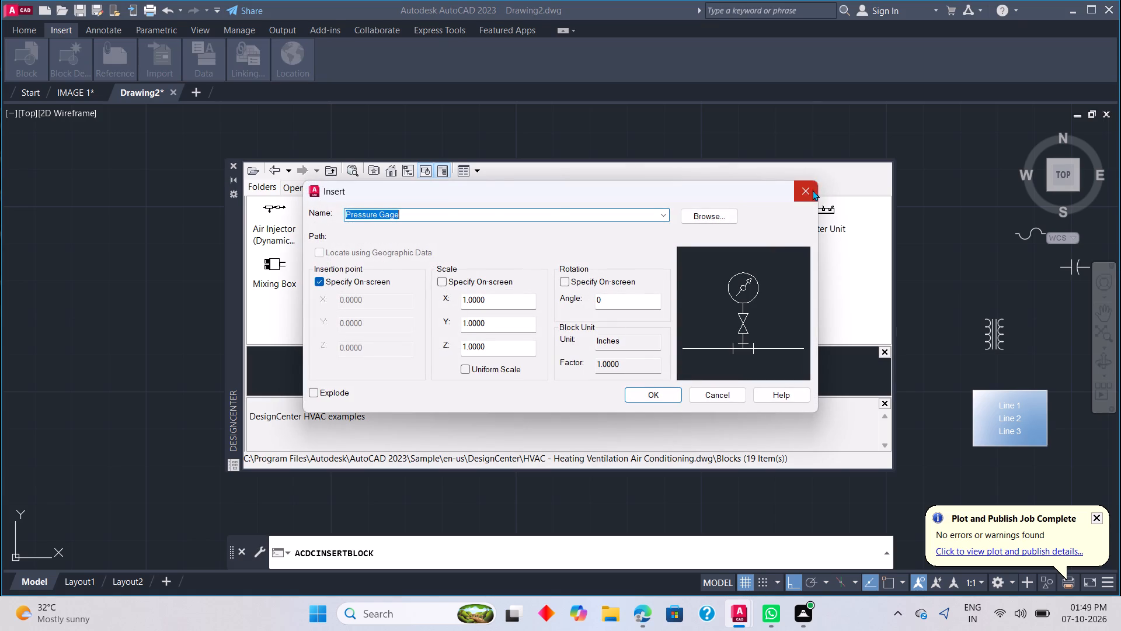
left_click(810, 191)
left_click(440, 272)
left_click(491, 263)
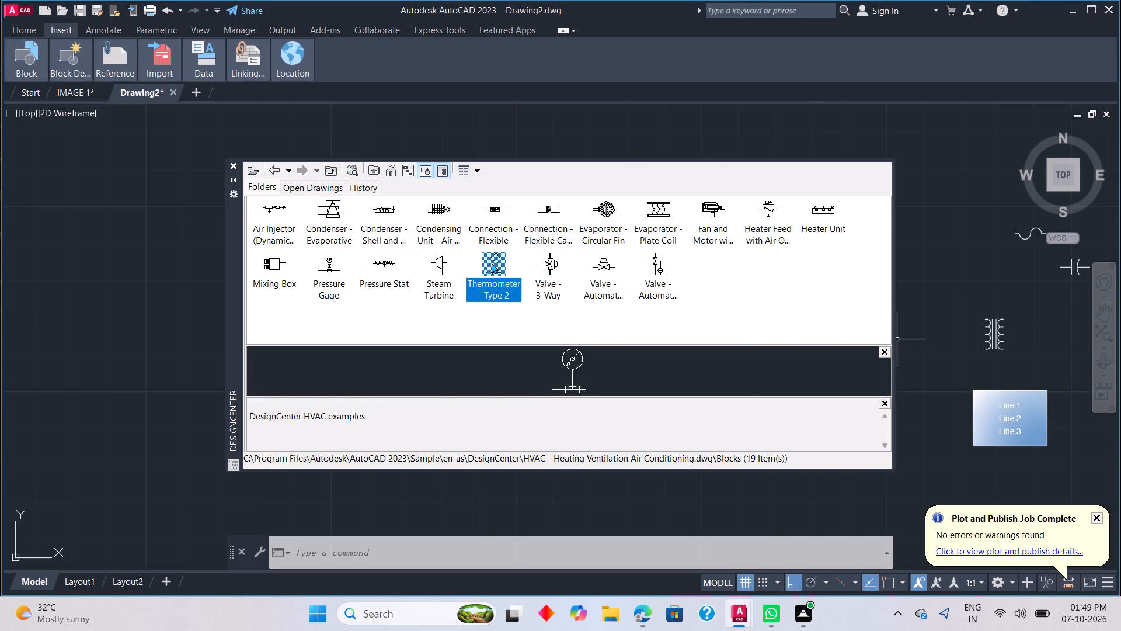
left_click(555, 271)
left_click(615, 271)
left_click(690, 273)
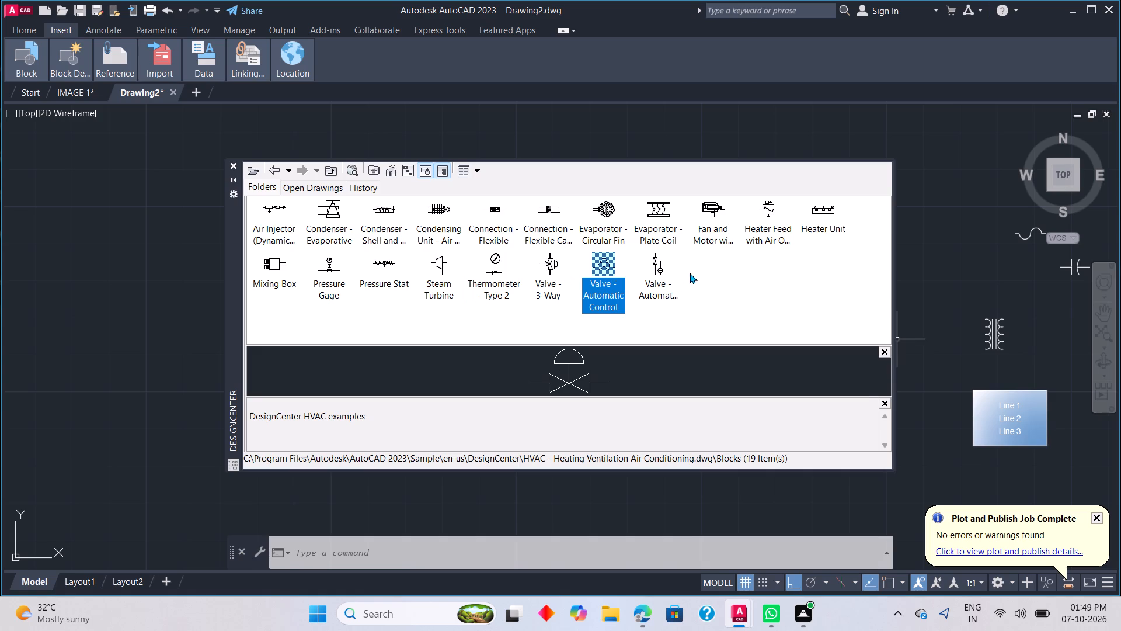
left_click(669, 267)
left_click(792, 221)
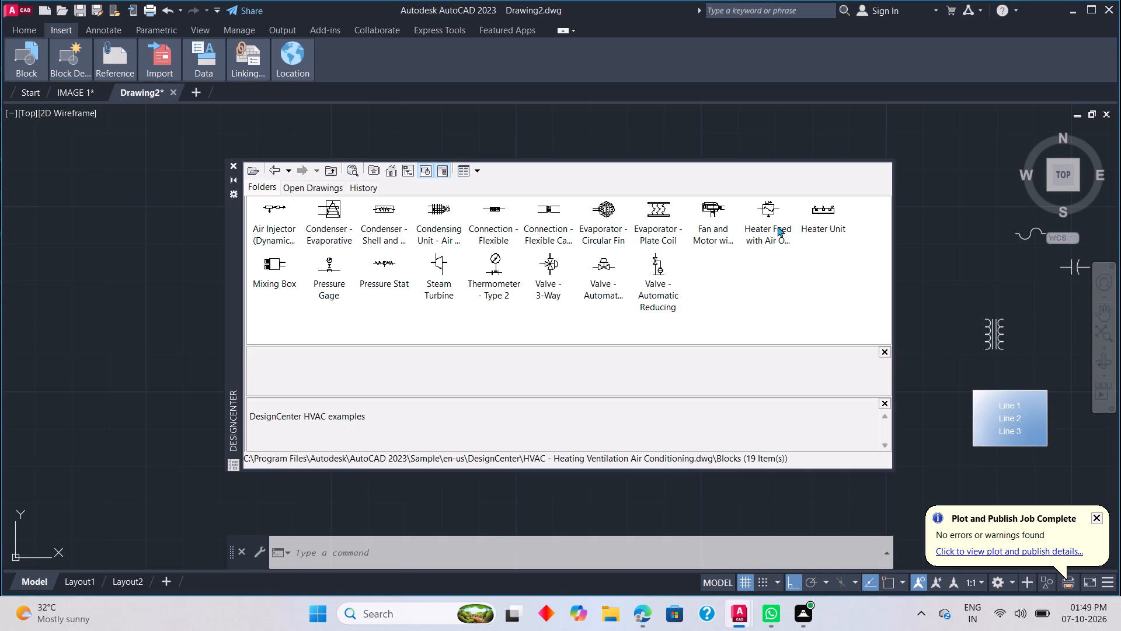
Examine the HVAC heater, fan, evaporator, flexible connection, condenser and air injector block previews.
left_click(838, 212)
left_click(756, 205)
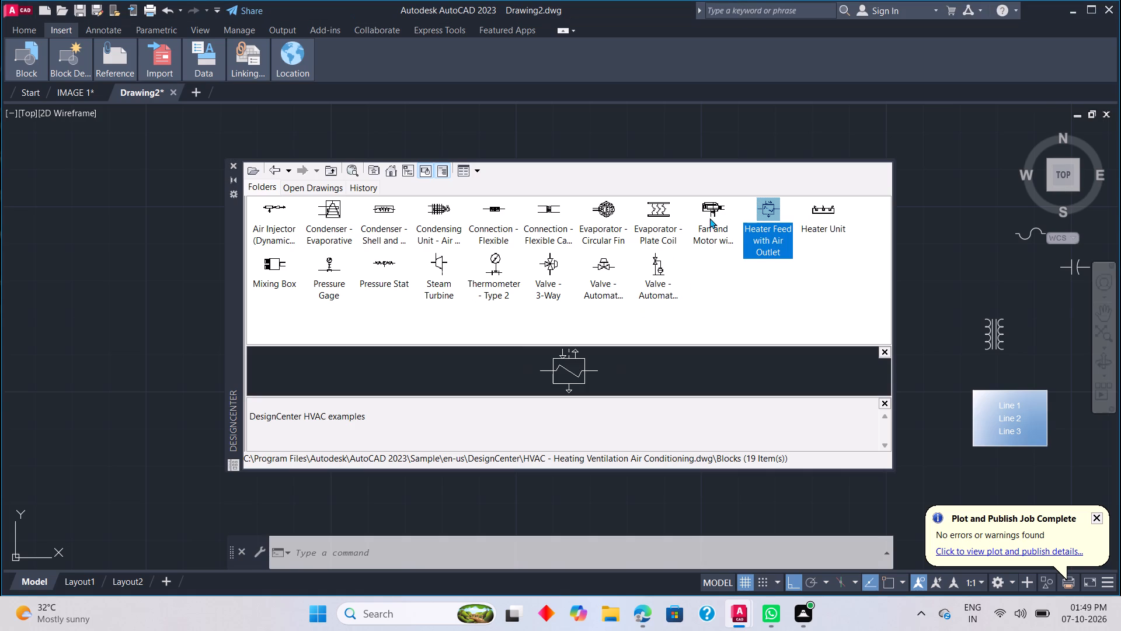
left_click(709, 218)
left_click(652, 216)
left_click(591, 222)
left_click(543, 224)
left_click(532, 223)
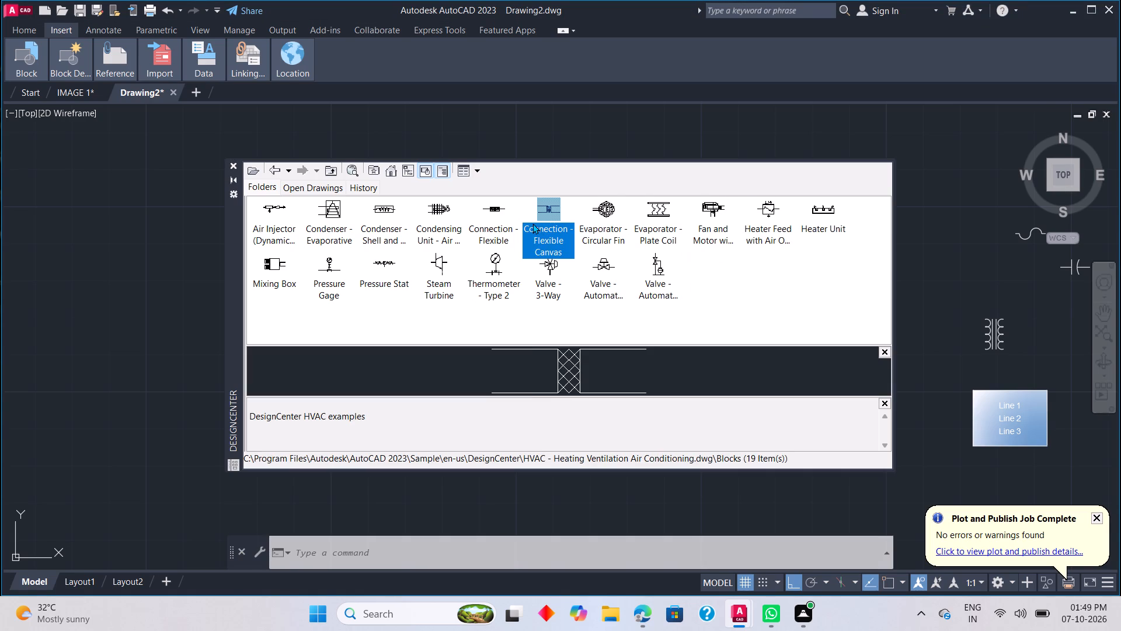
left_click(506, 225)
left_click(425, 225)
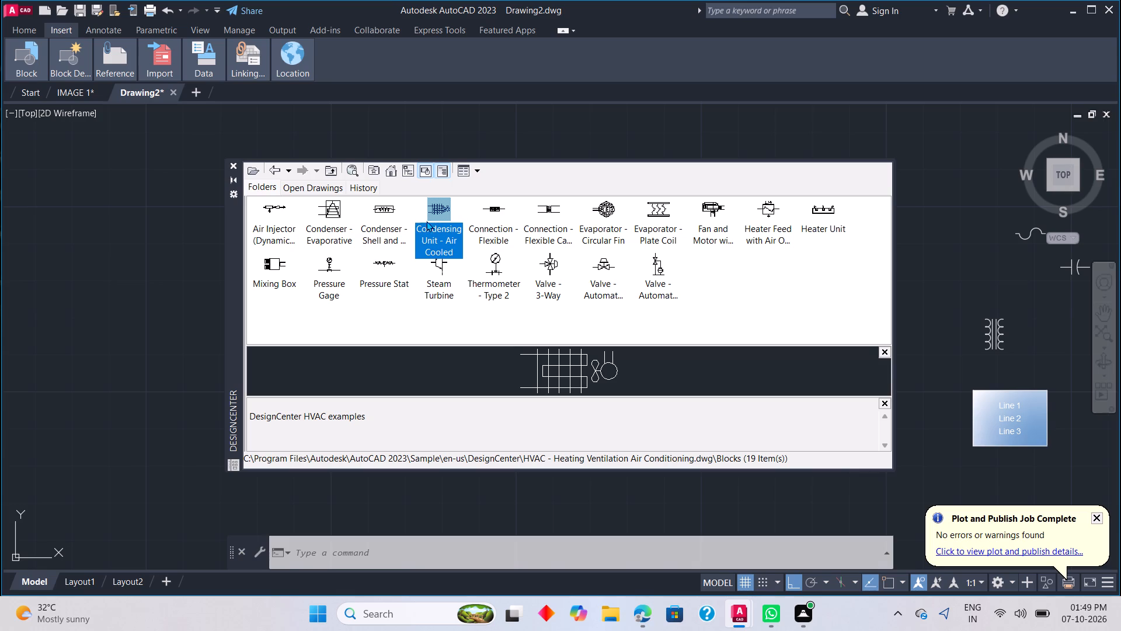
left_click(489, 223)
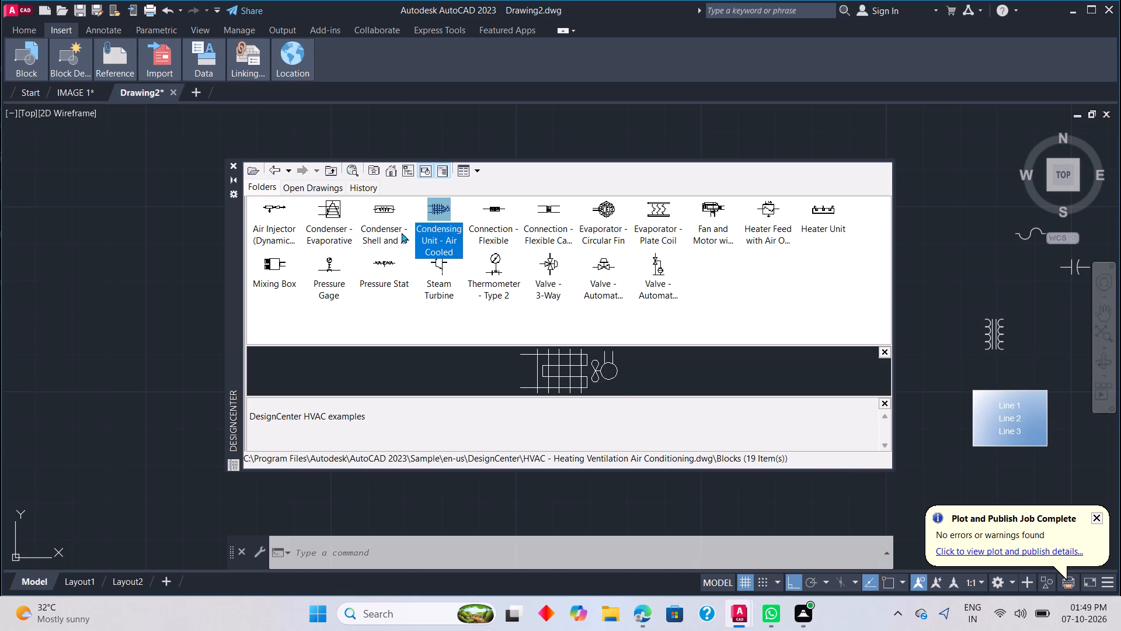
left_click(398, 220)
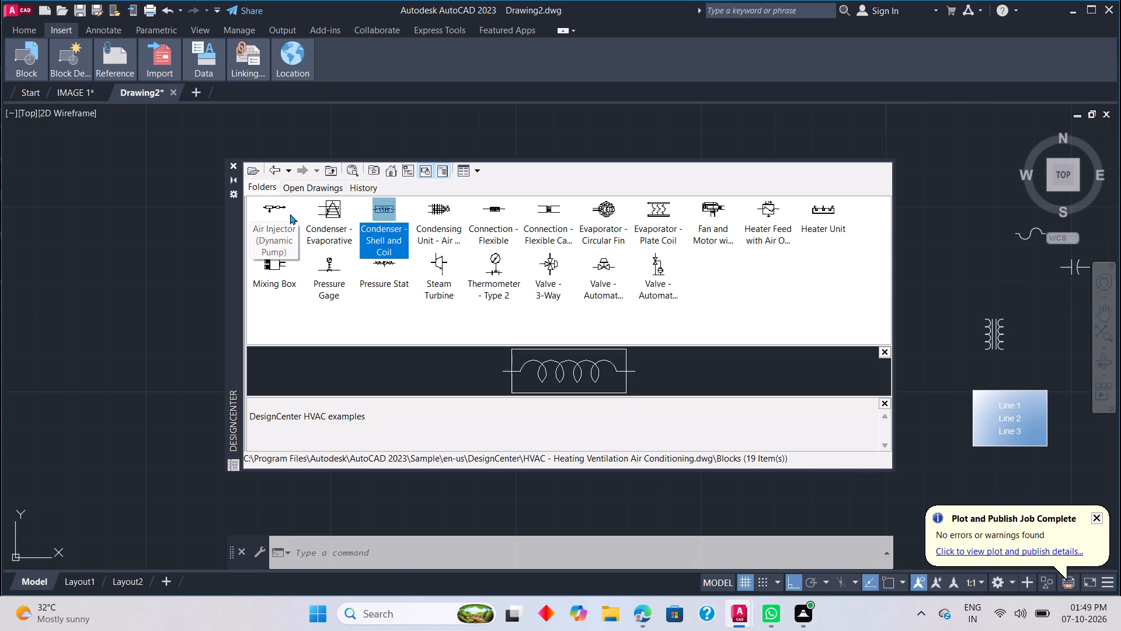
left_click(291, 244)
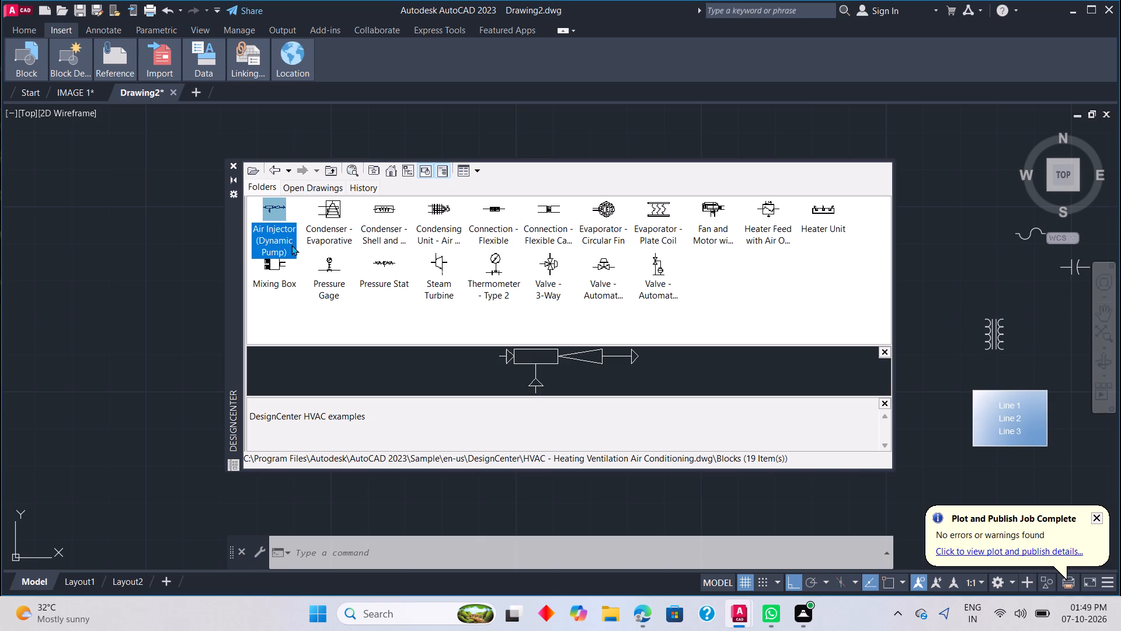
left_click(319, 210)
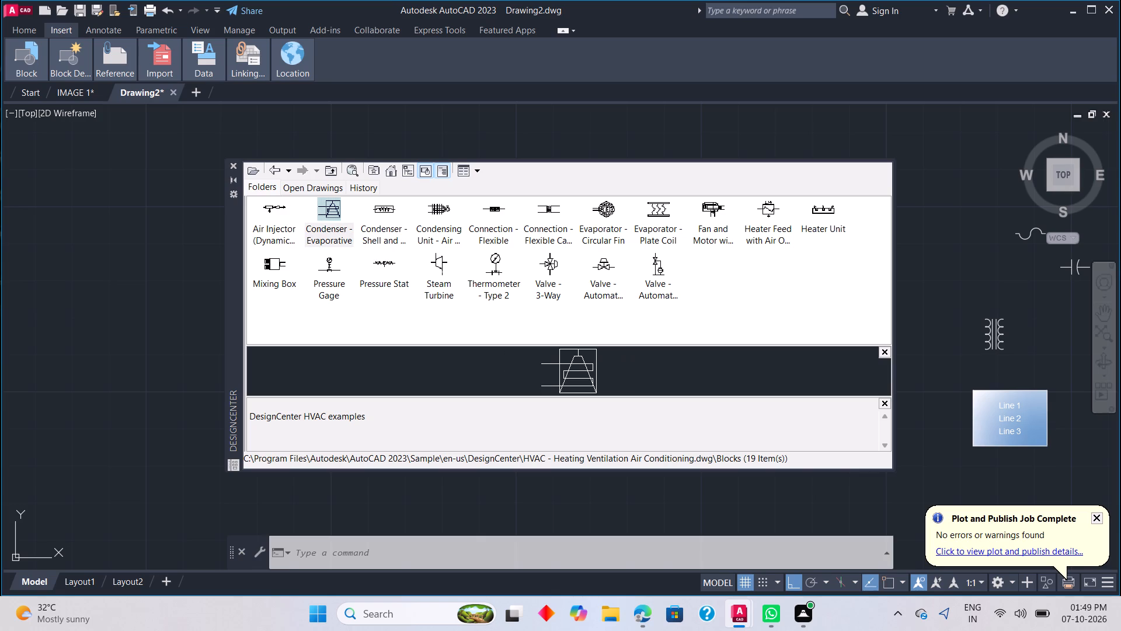
Return to the DesignCenter sample folder and open the blocks of Electrical Power.dwg.
left_click(276, 169)
left_click(277, 169)
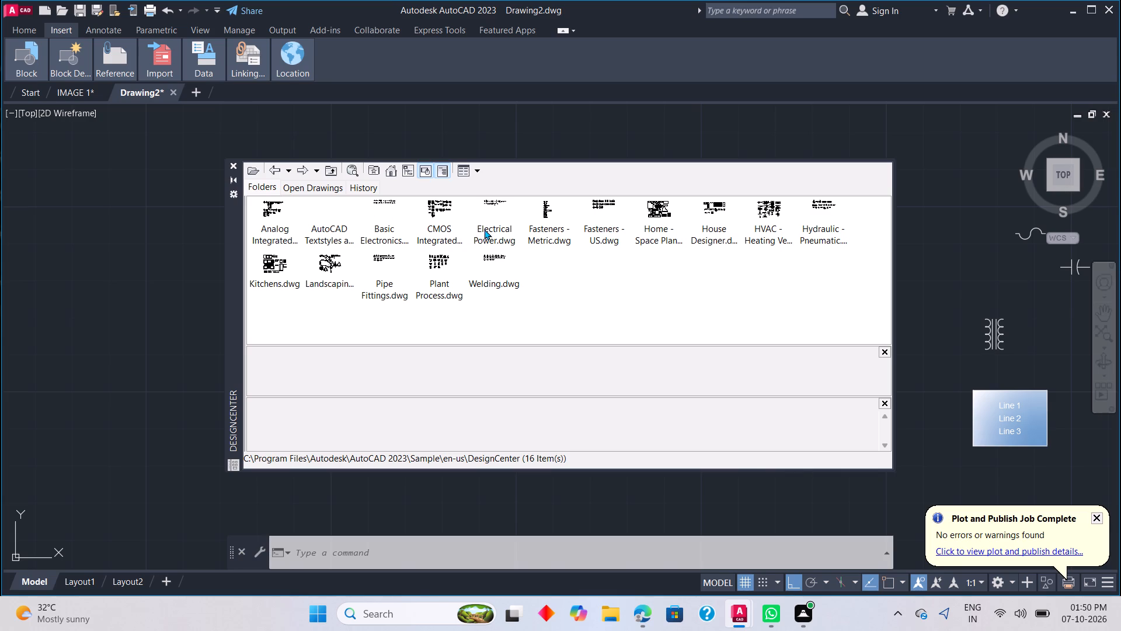
double_click(484, 229)
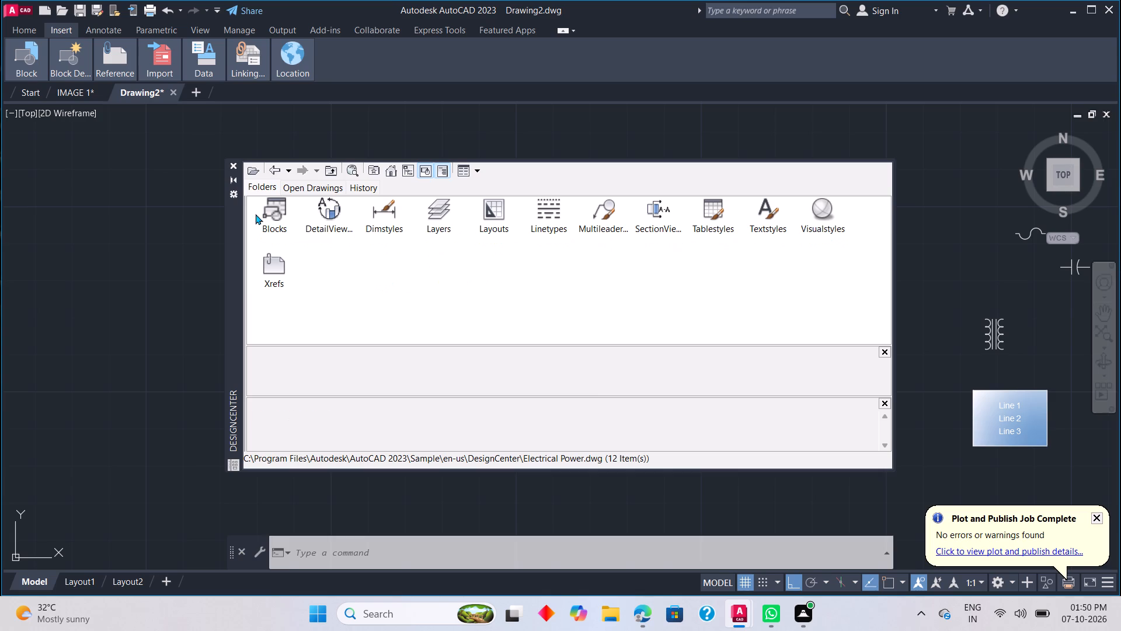
left_click(263, 214)
left_click(271, 219)
left_click(271, 217)
left_click(275, 217)
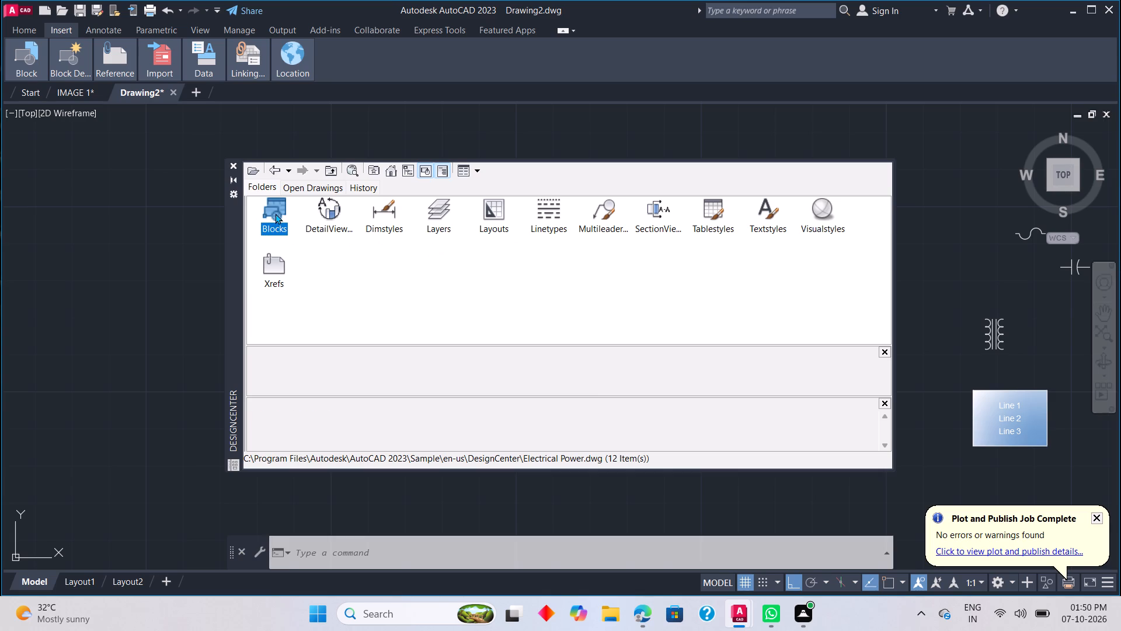
double_click(275, 213)
scroll(301, 218, "down", 1)
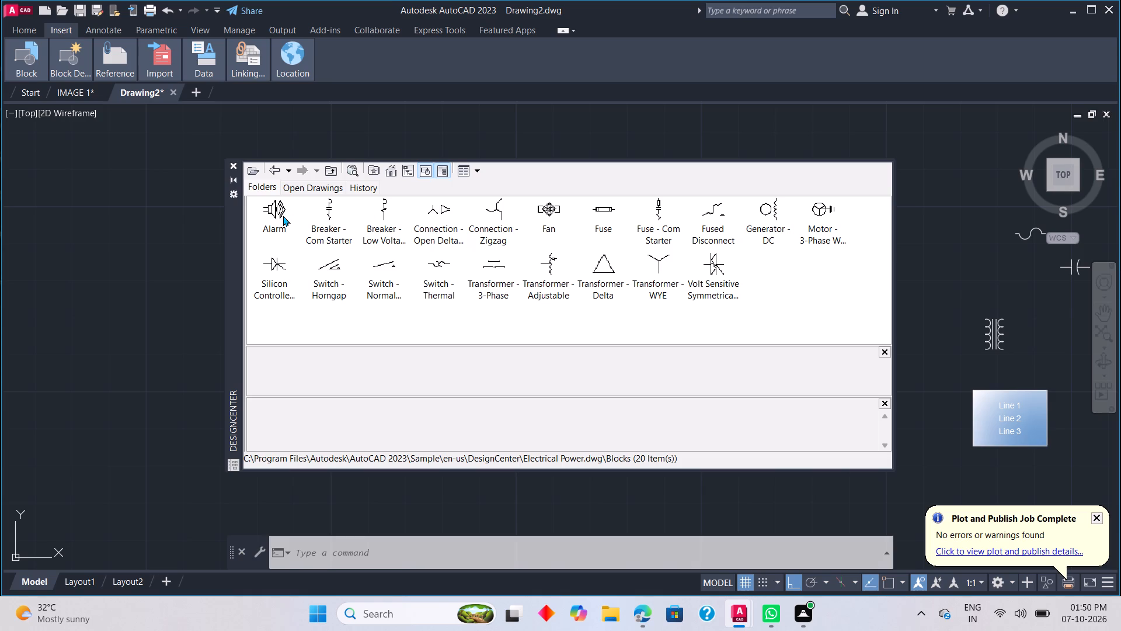
Examine the connection, fan, volt-sensitive and transformer block previews in Electrical Power.dwg.
left_click(444, 219)
left_click(500, 225)
left_click(565, 227)
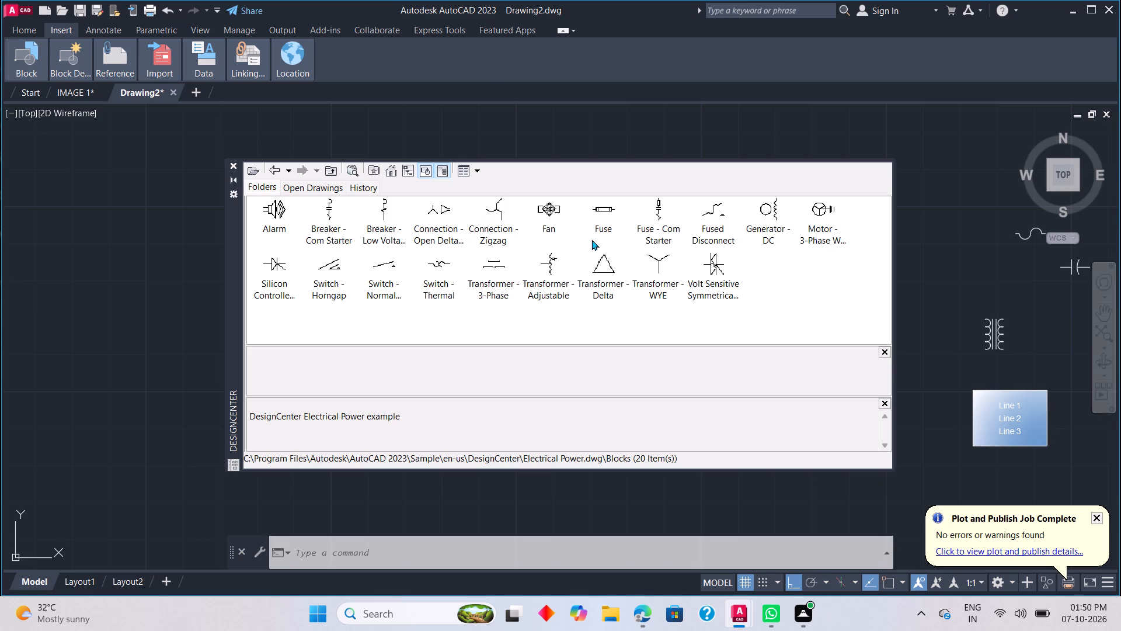
left_click(492, 226)
left_click(414, 214)
scroll(357, 241, "down", 2)
scroll(484, 286, "down", 1)
left_click(708, 267)
left_click(650, 266)
left_click(590, 282)
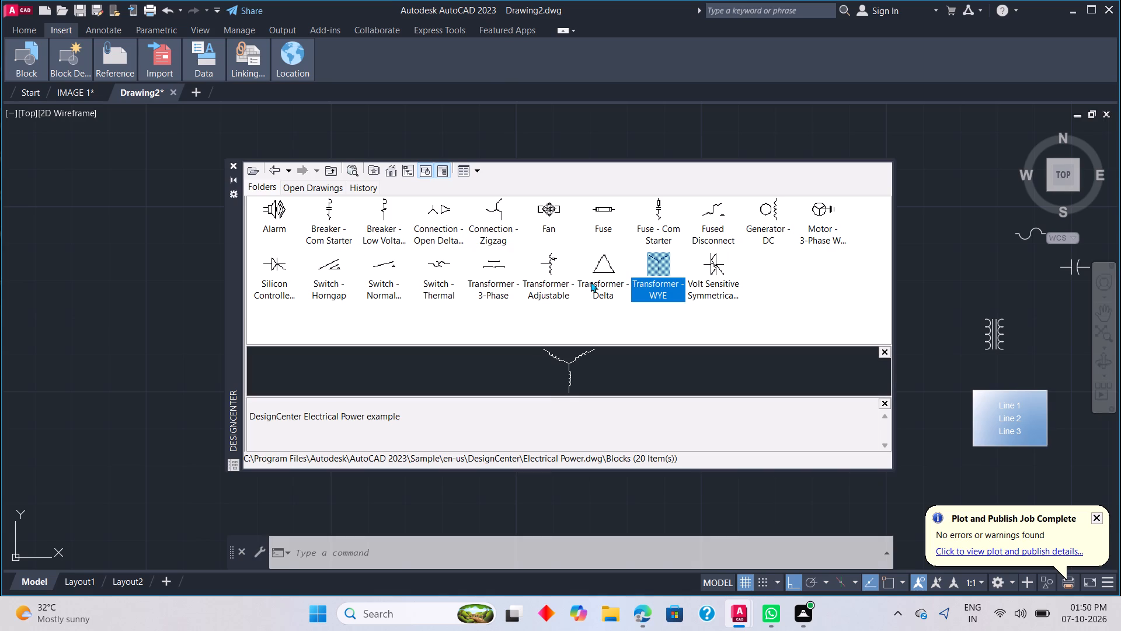
left_click(545, 271)
left_click(488, 276)
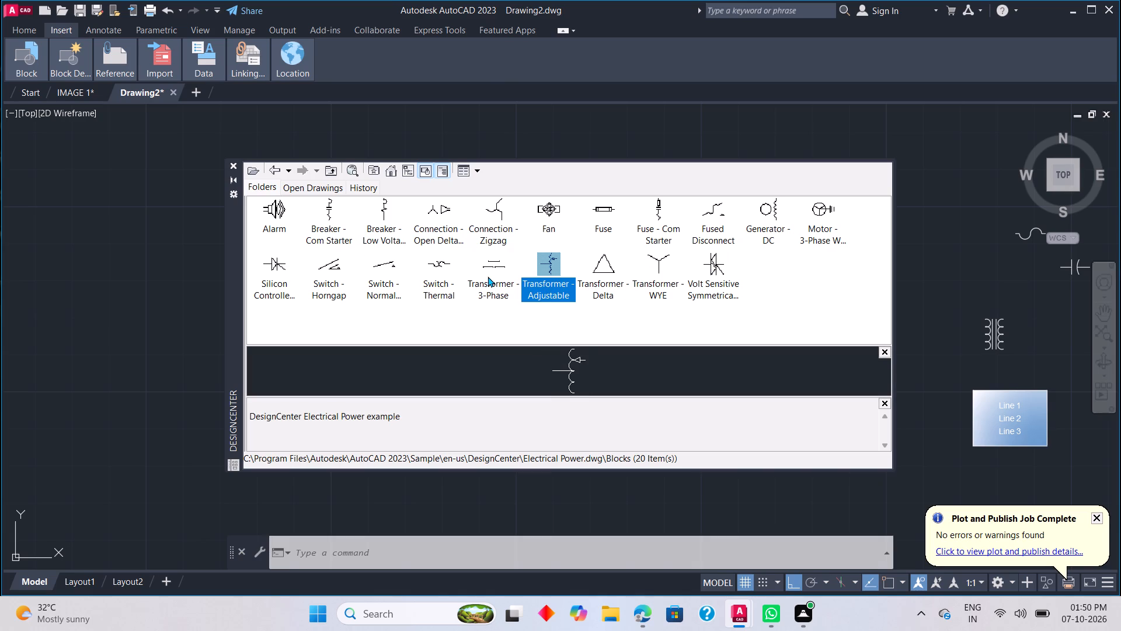
Examine the switch, silicon controlled, Alarm and Breaker - Com Starter block previews in Electrical Power.dwg.
left_click(408, 269)
left_click(436, 262)
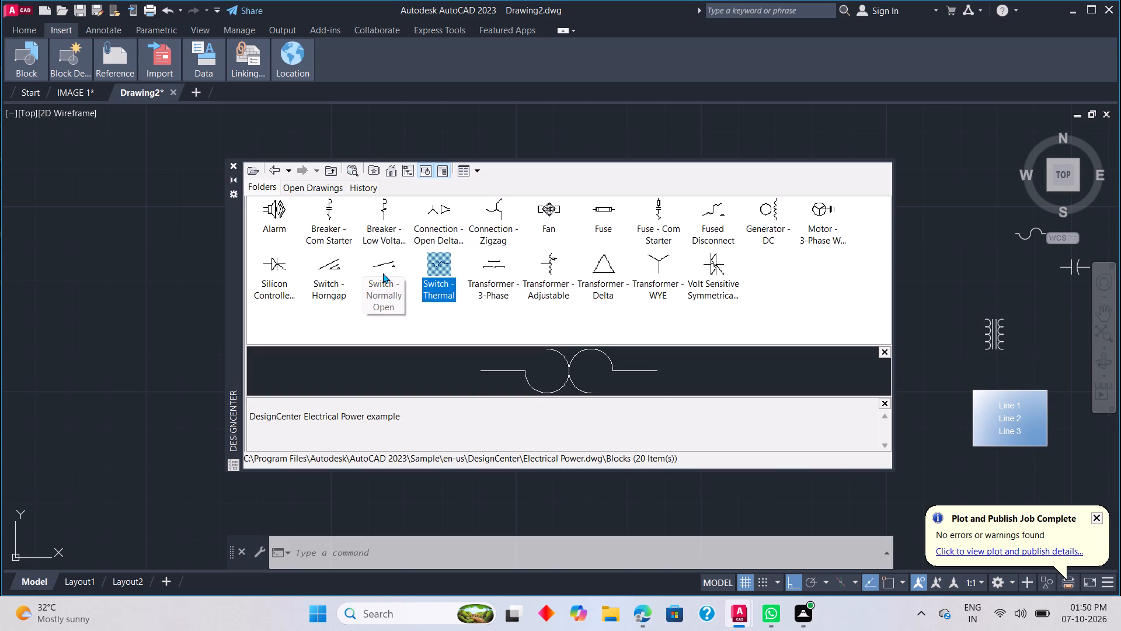
left_click(382, 273)
left_click(445, 272)
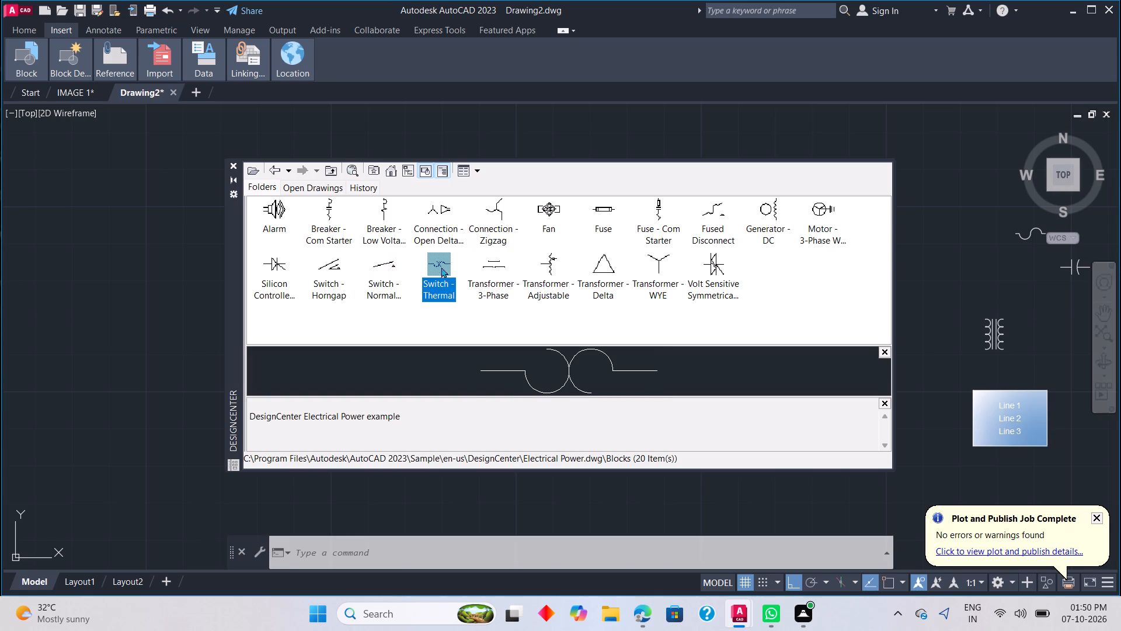
left_click(385, 280)
left_click(316, 268)
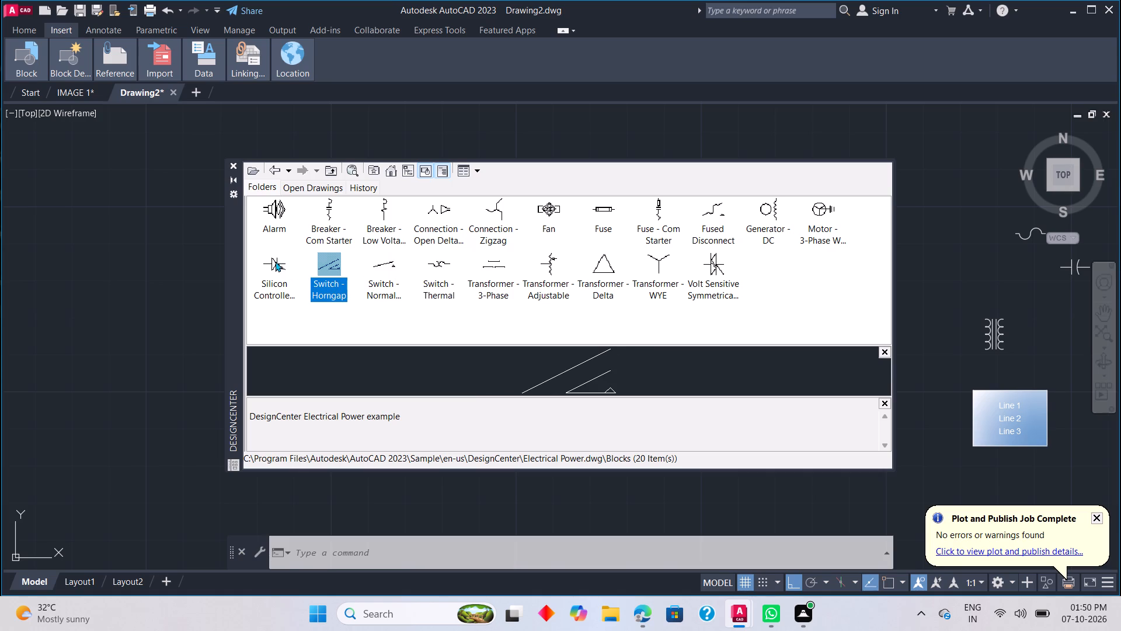
left_click(274, 261)
left_click(280, 212)
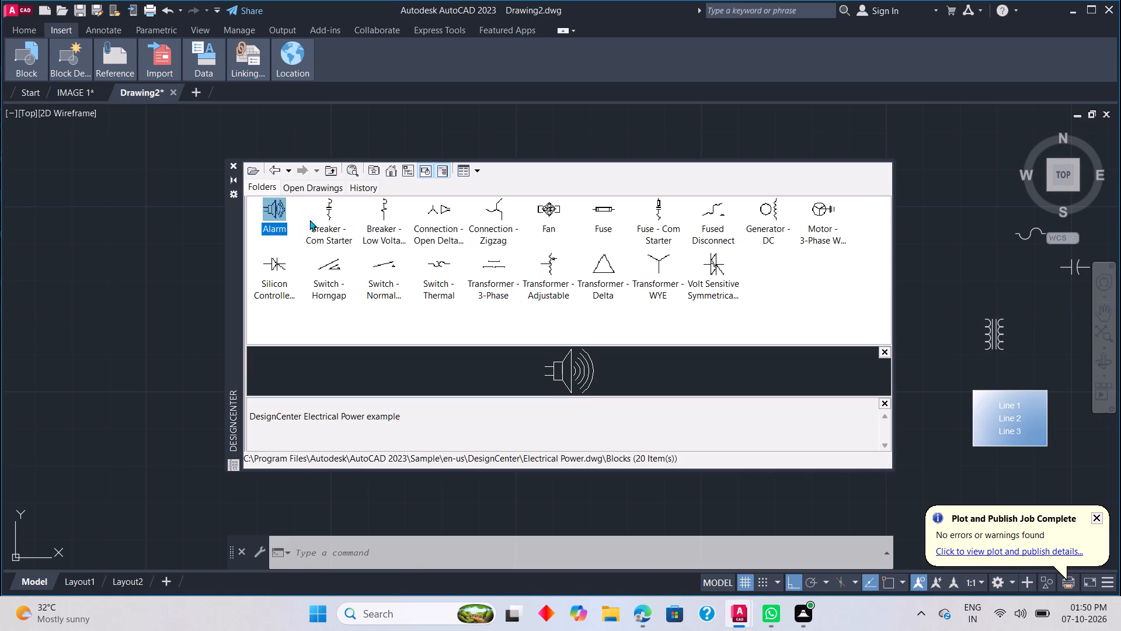
scroll(325, 234, "up", 2)
scroll(389, 310, "down", 5)
left_click(339, 235)
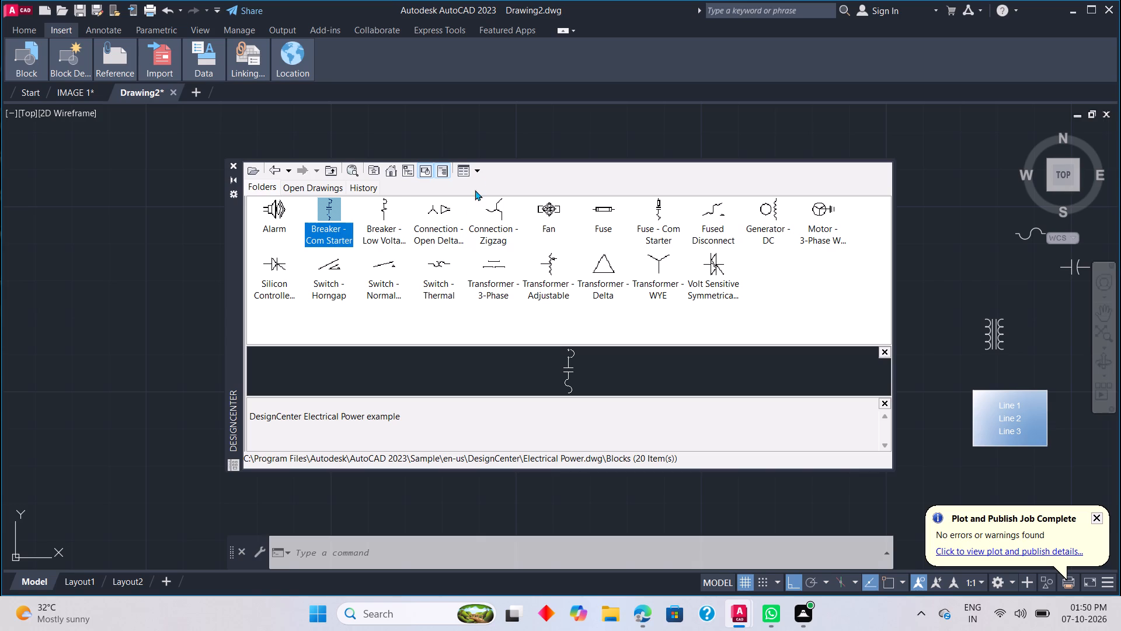
Insert two Fuse blocks from Electrical Power.dwg, one above the transformer symbol and one beside the existing fuse symbol.
left_click(615, 218)
left_click_drag(612, 217, 699, 241)
left_click_drag(699, 241, 997, 282)
left_click(994, 281)
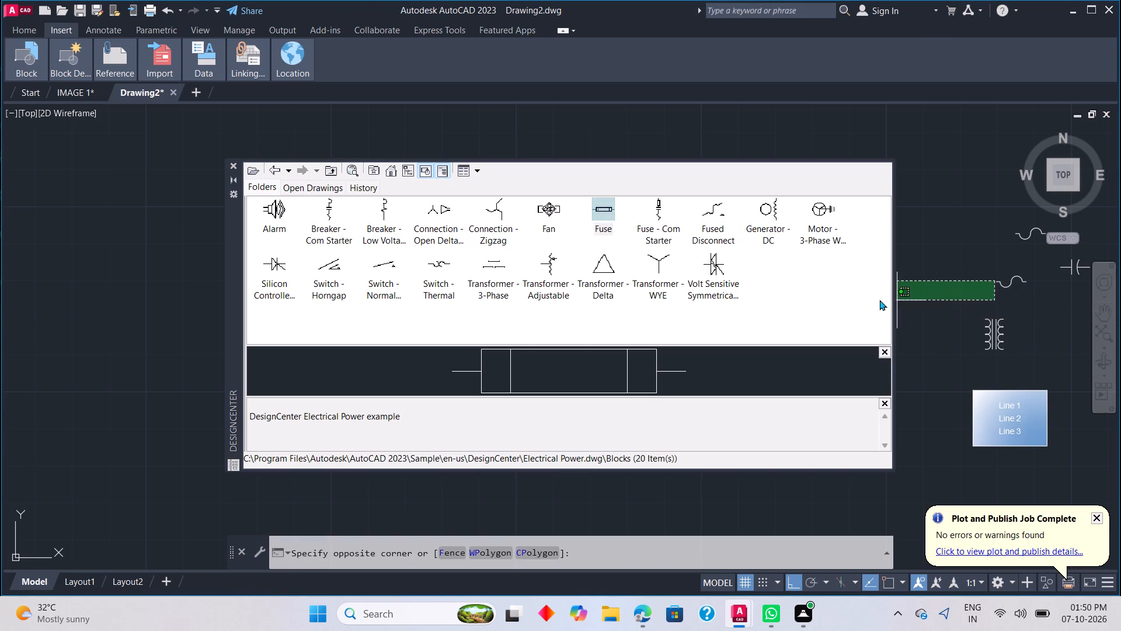
key("Escape")
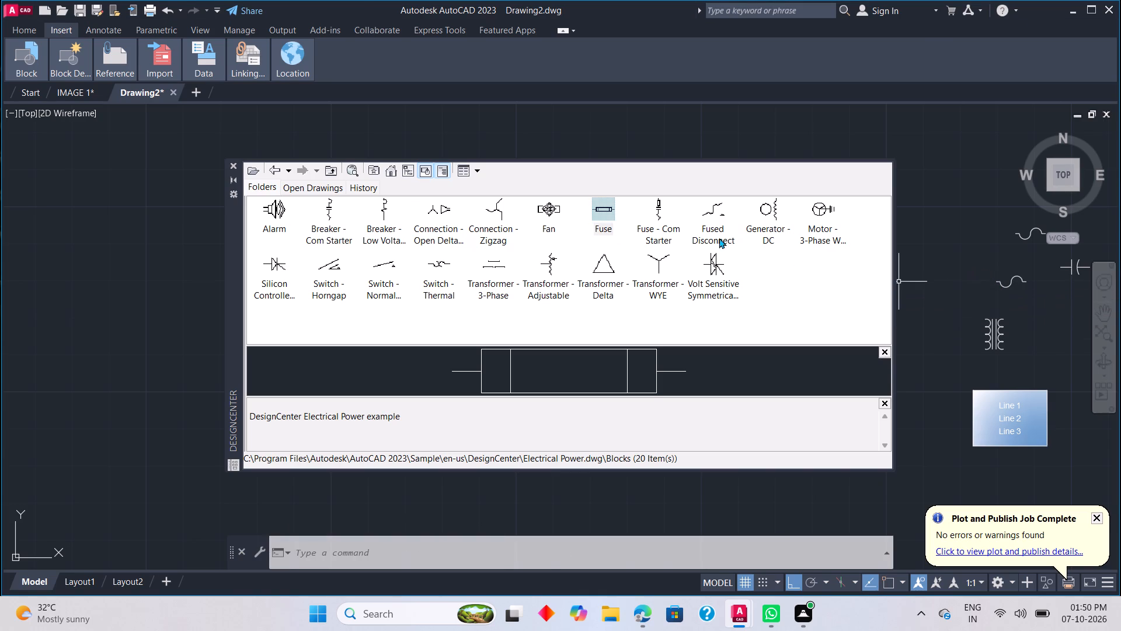
left_click_drag(603, 210, 939, 231)
Preview the Fuse - Com Starter block.
left_click(660, 220)
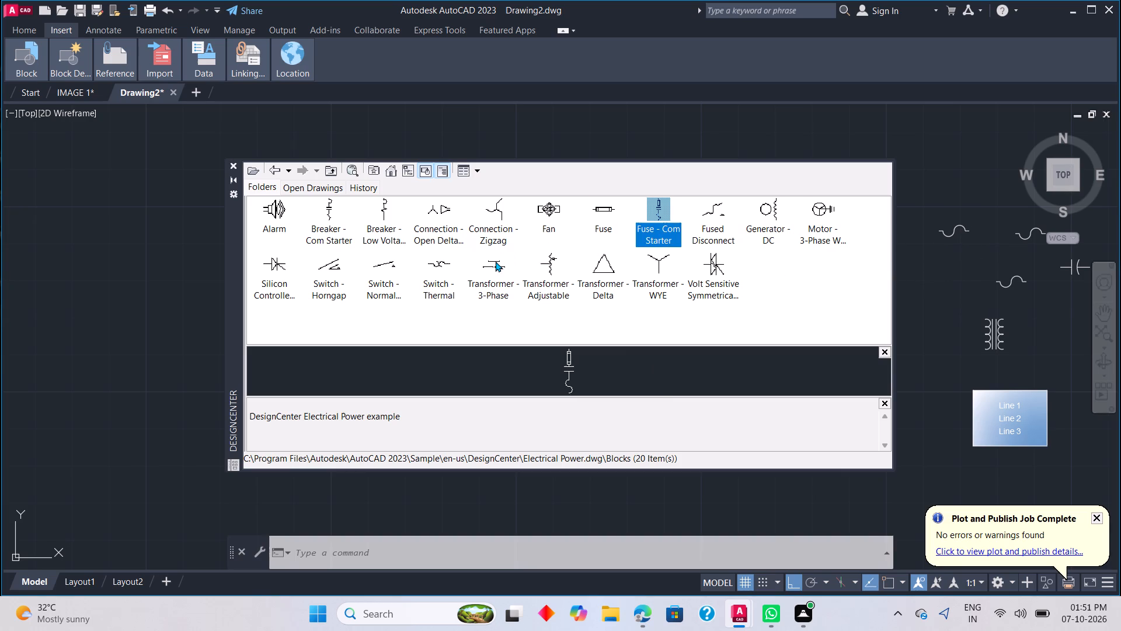
Examine the Connection - Zigzag, Connection - Open Delta WYE, Fused Disconnect, Generator - DC and Motor - 3-Phase WYE Grounded block previews.
left_click(487, 217)
left_click(443, 214)
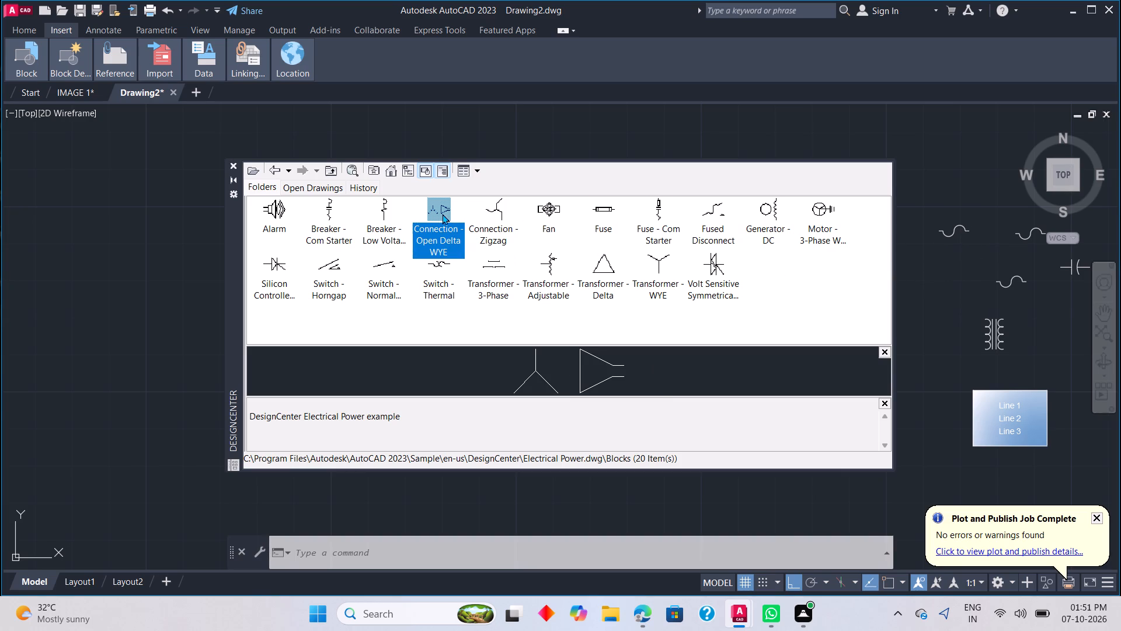
left_click(713, 217)
left_click(767, 214)
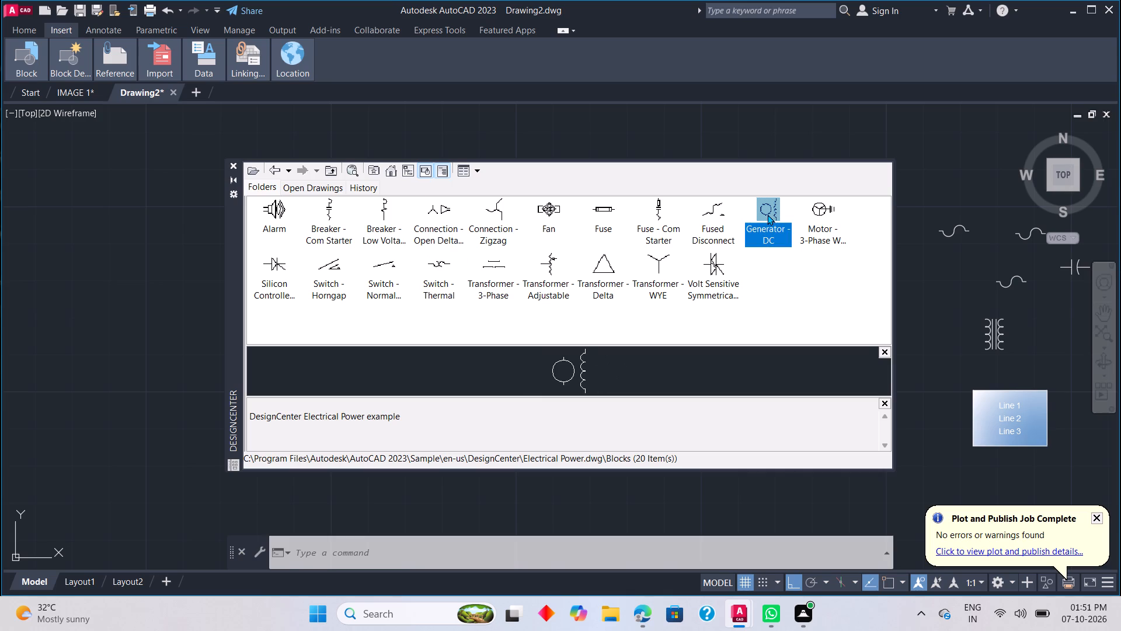
left_click(826, 209)
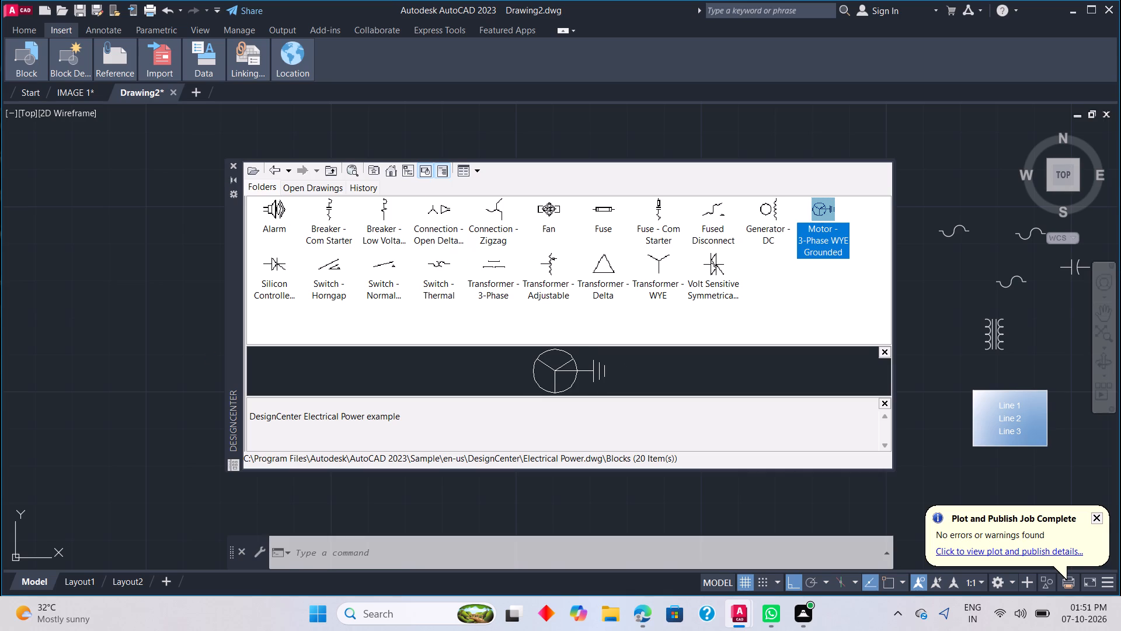
Leave the block list of Electrical Power.dwg and close DesignCenter.
left_click(274, 170)
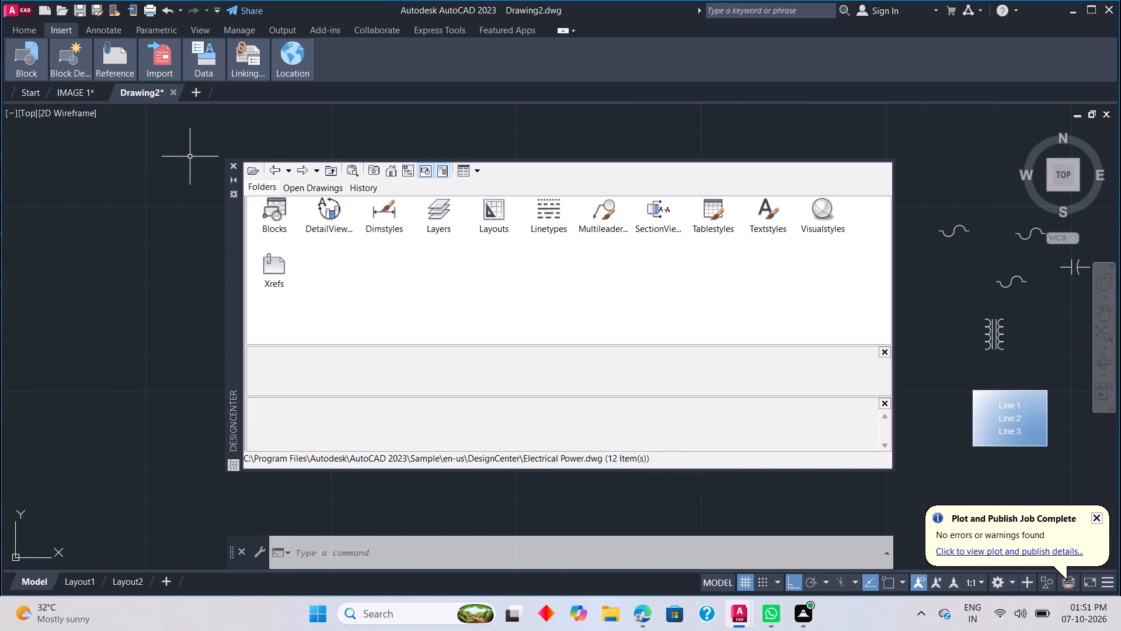
left_click(235, 161)
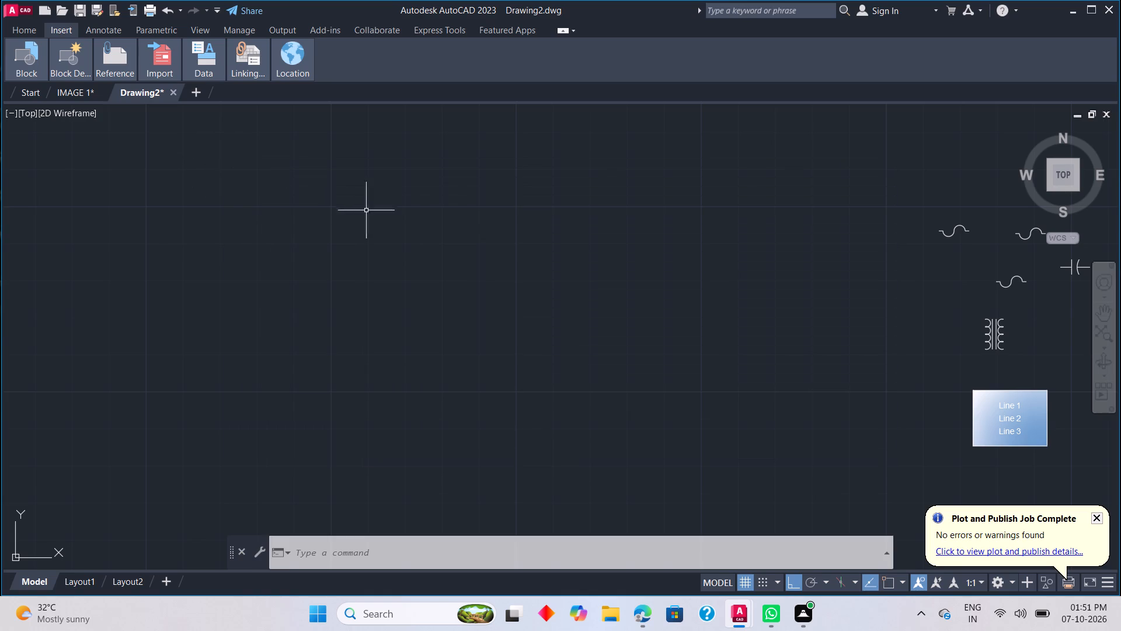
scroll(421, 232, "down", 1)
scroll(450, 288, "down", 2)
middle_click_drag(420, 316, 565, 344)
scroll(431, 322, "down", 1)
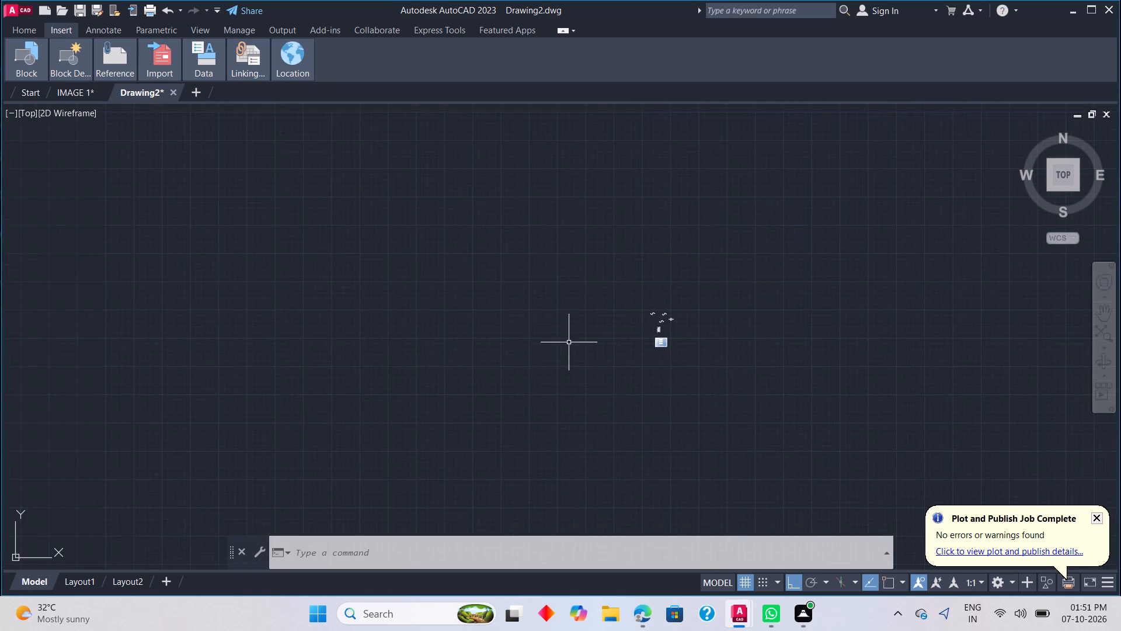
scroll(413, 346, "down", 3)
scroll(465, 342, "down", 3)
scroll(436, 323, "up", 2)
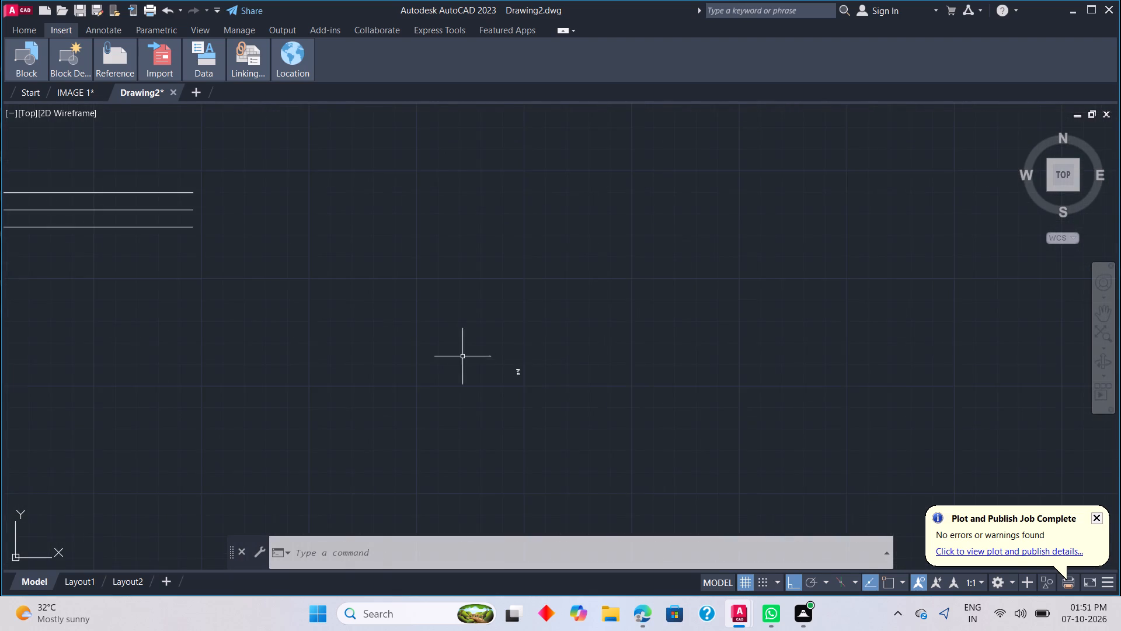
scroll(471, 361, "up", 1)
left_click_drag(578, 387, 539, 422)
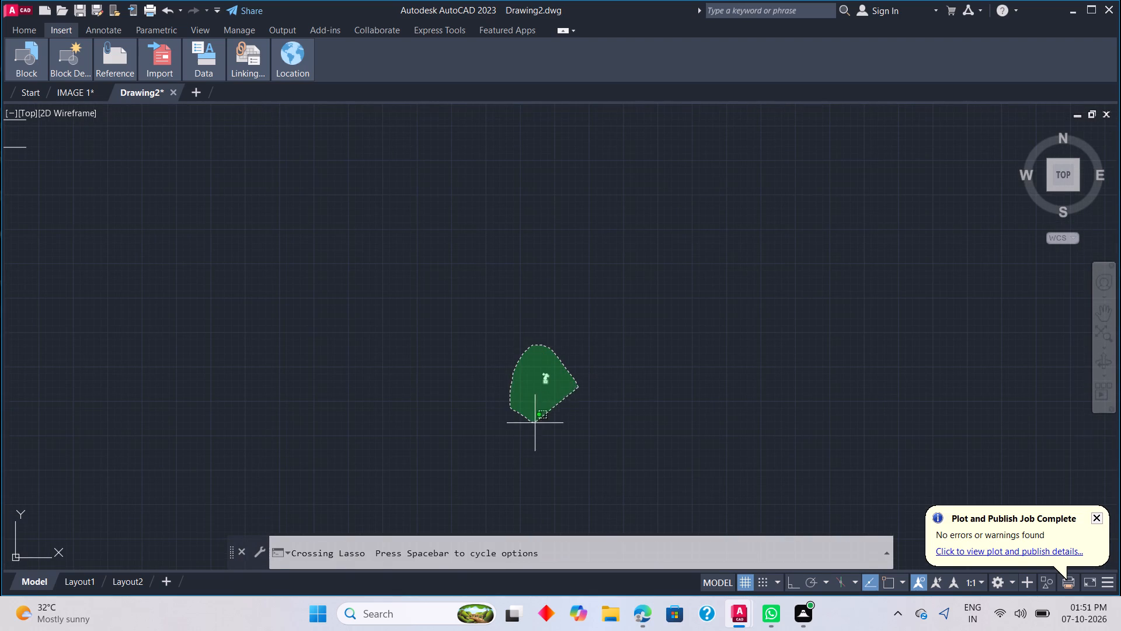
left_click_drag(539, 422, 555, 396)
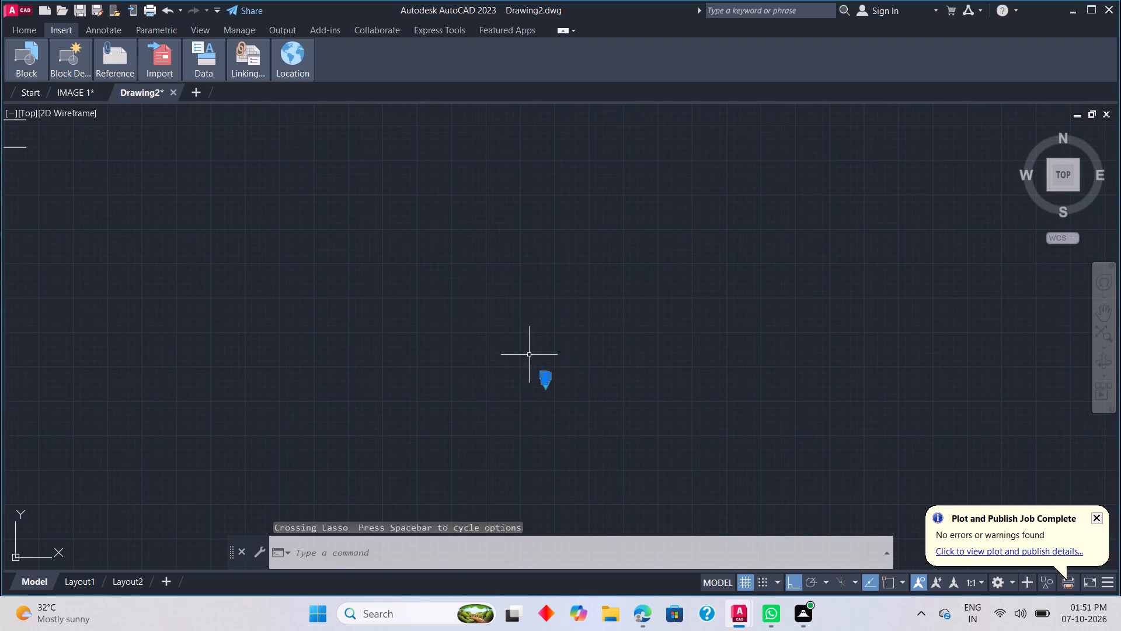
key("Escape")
Move the whole group of inserted symbols a short distance horizontally with Ortho on.
key("m")
key("space")
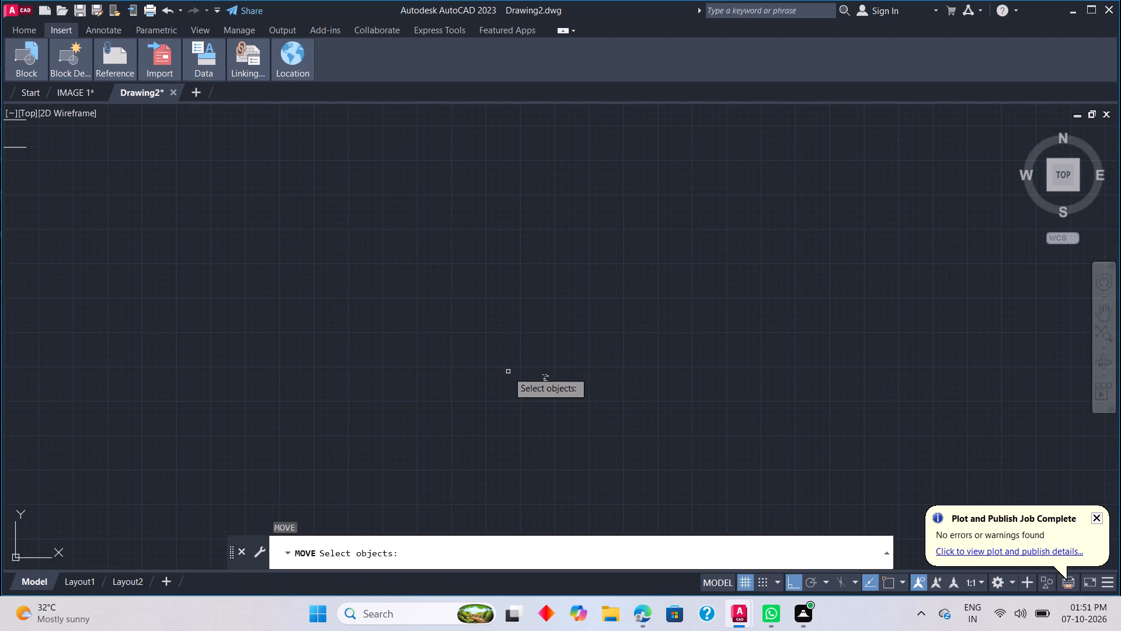
left_click_drag(565, 383, 505, 372)
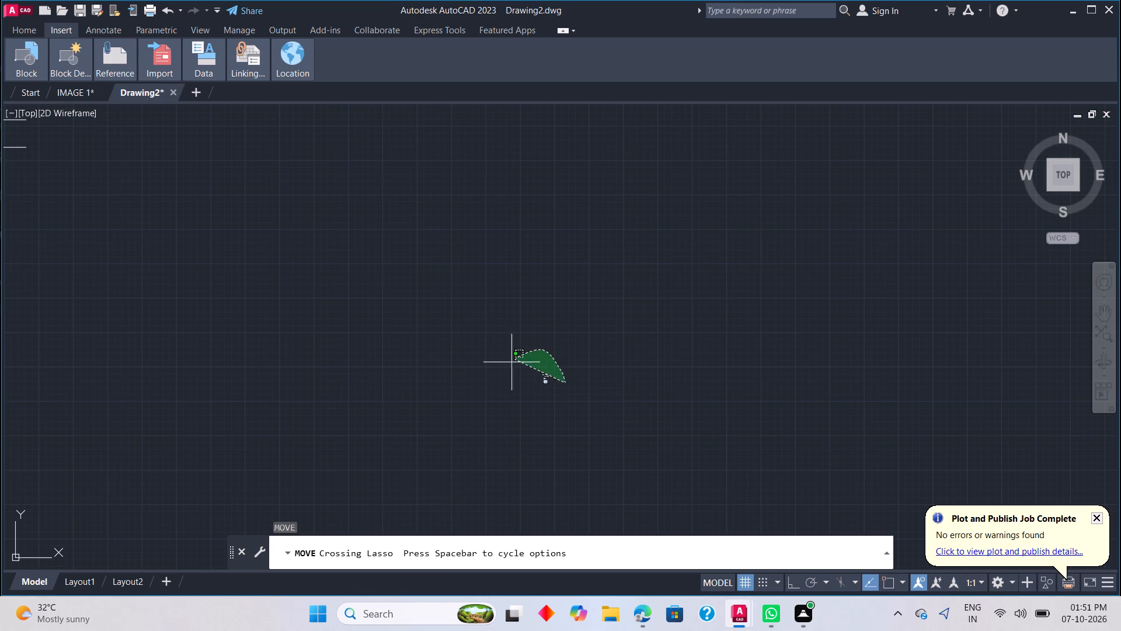
left_click_drag(505, 372, 553, 382)
left_click_drag(545, 372, 361, 316)
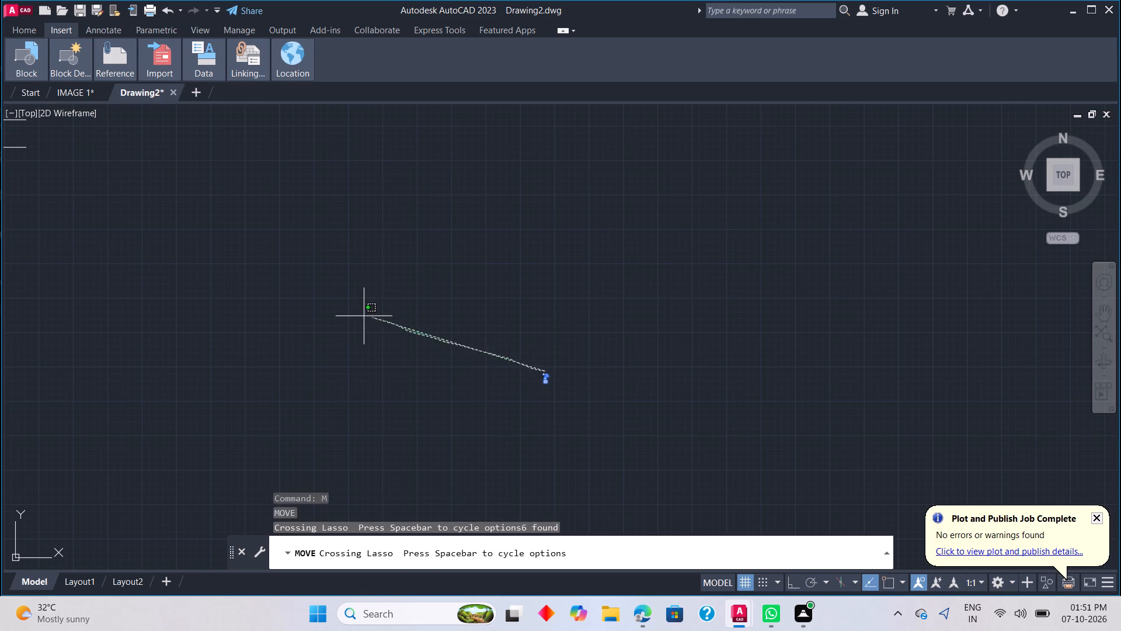
left_click_drag(361, 316, 361, 315)
key("space")
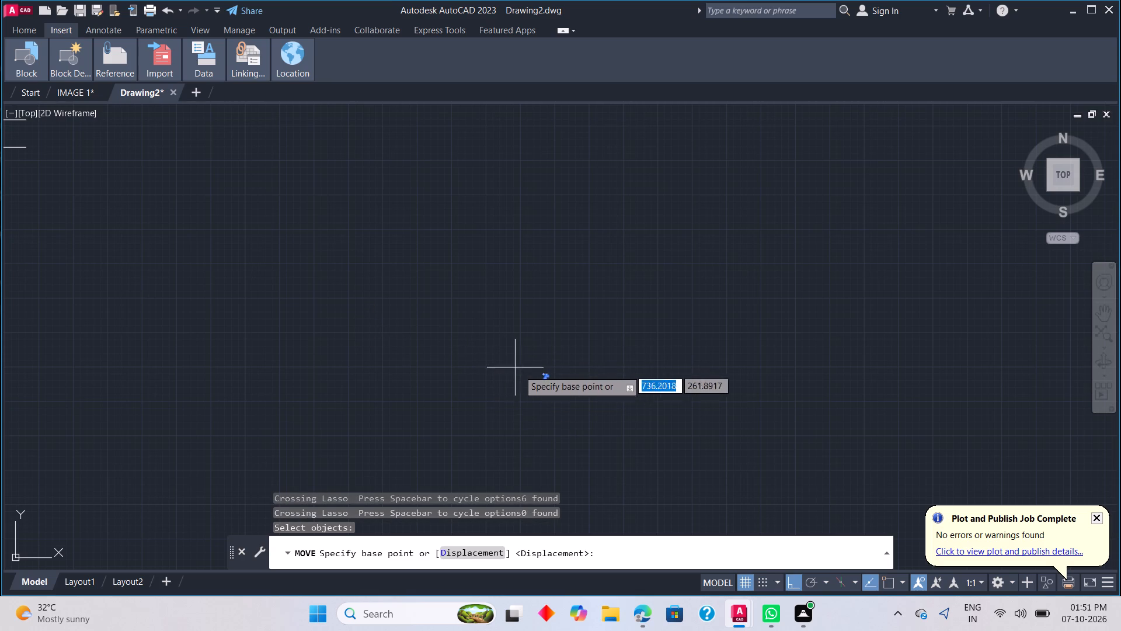
left_click(543, 375)
scroll(204, 281, "down", 3)
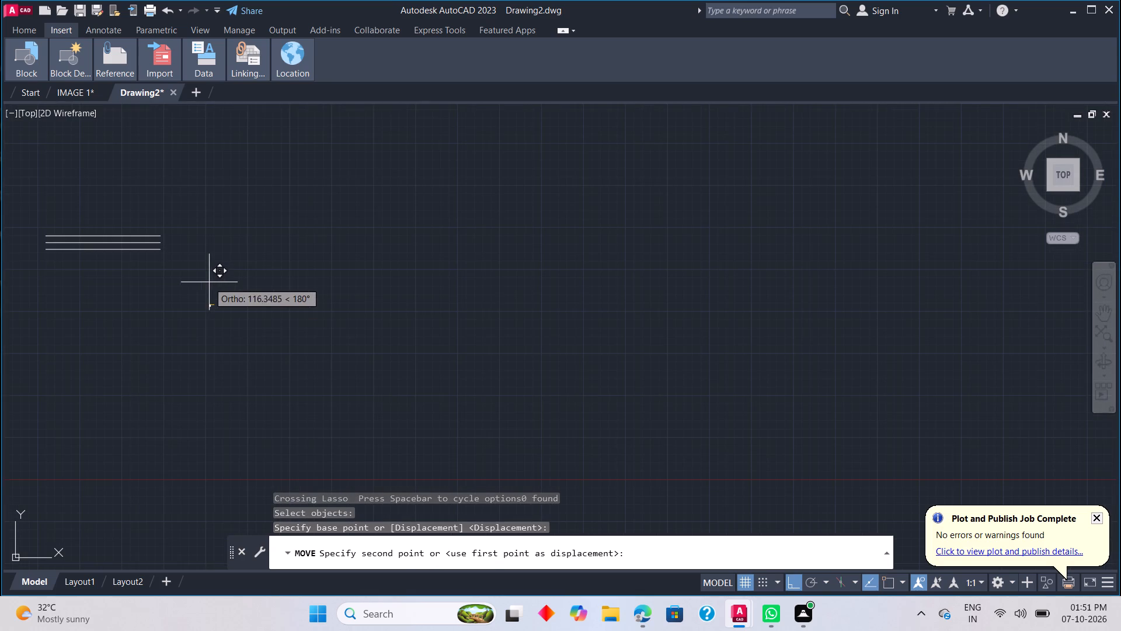
scroll(295, 306, "up", 1)
left_click(294, 305)
Scale up the whole symbol group by a factor of about 6.4, using a base point near the flowchart box's lower-right corner.
scroll(313, 311, "up", 2)
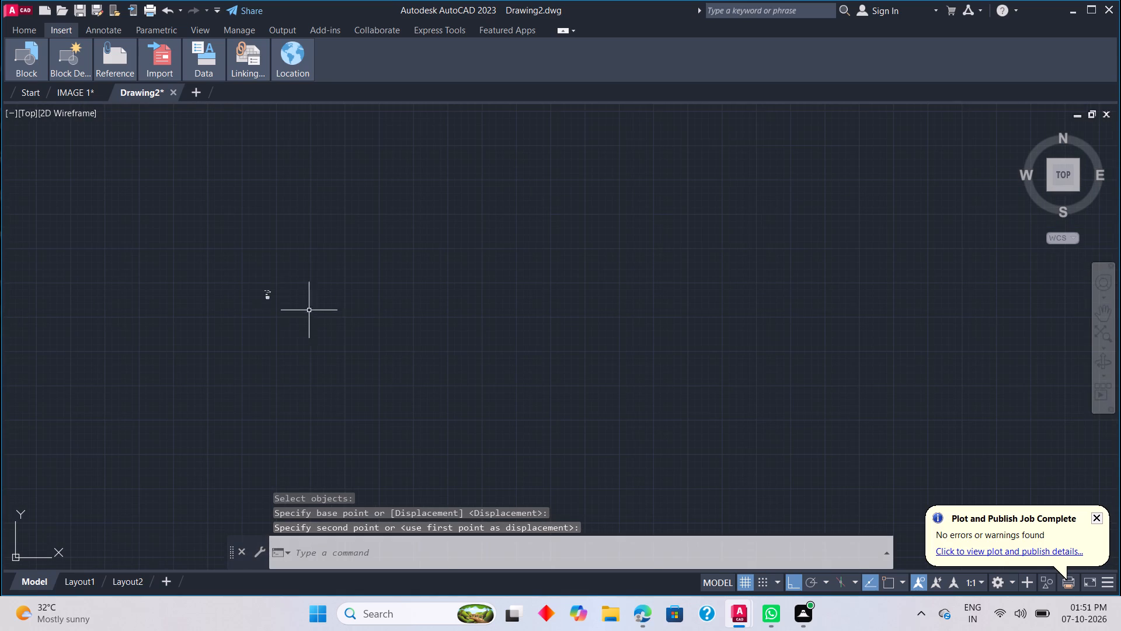
left_click_drag(287, 304, 221, 306)
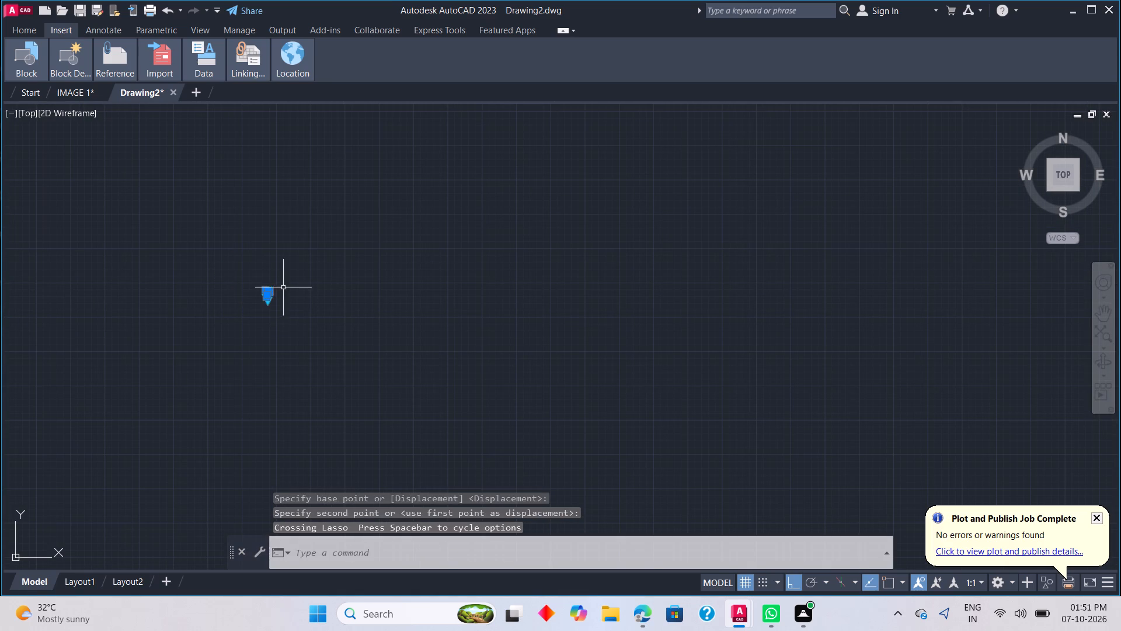
right_click(279, 287)
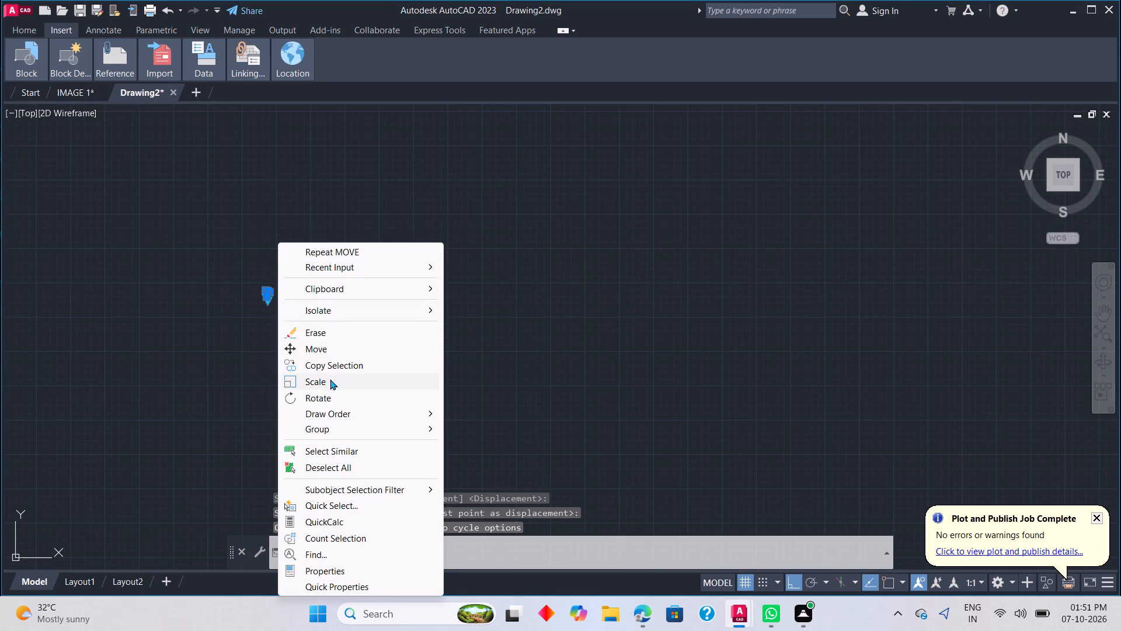
left_click(330, 379)
scroll(338, 366, "up", 1)
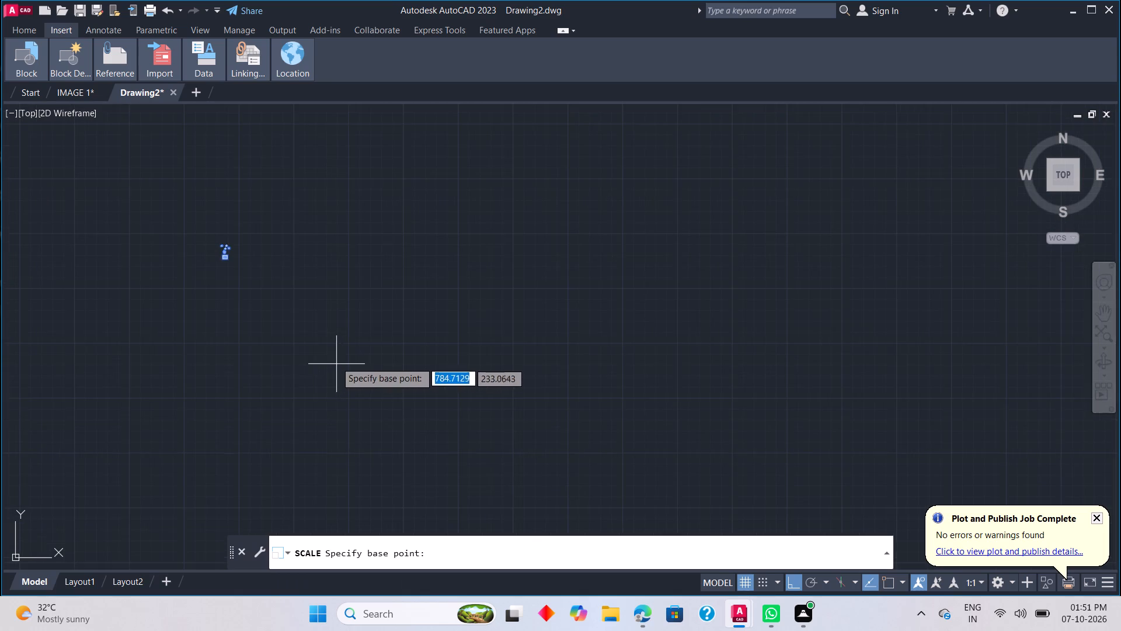
scroll(335, 359, "up", 1)
middle_click_drag(276, 279, 528, 432)
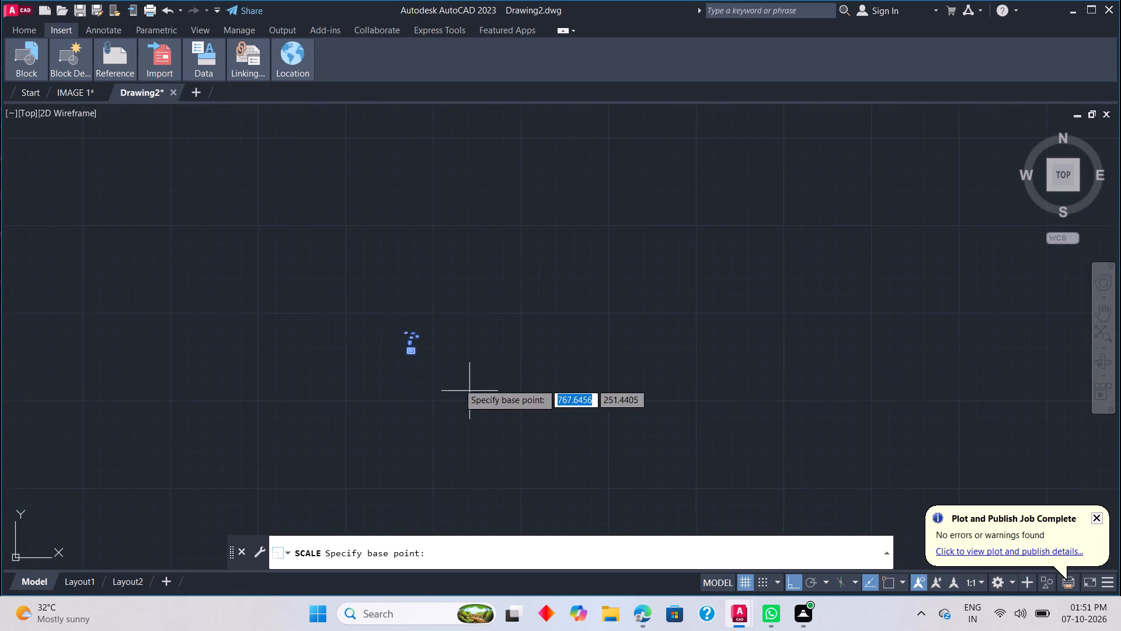
scroll(434, 348, "up", 3)
scroll(405, 358, "down", 1)
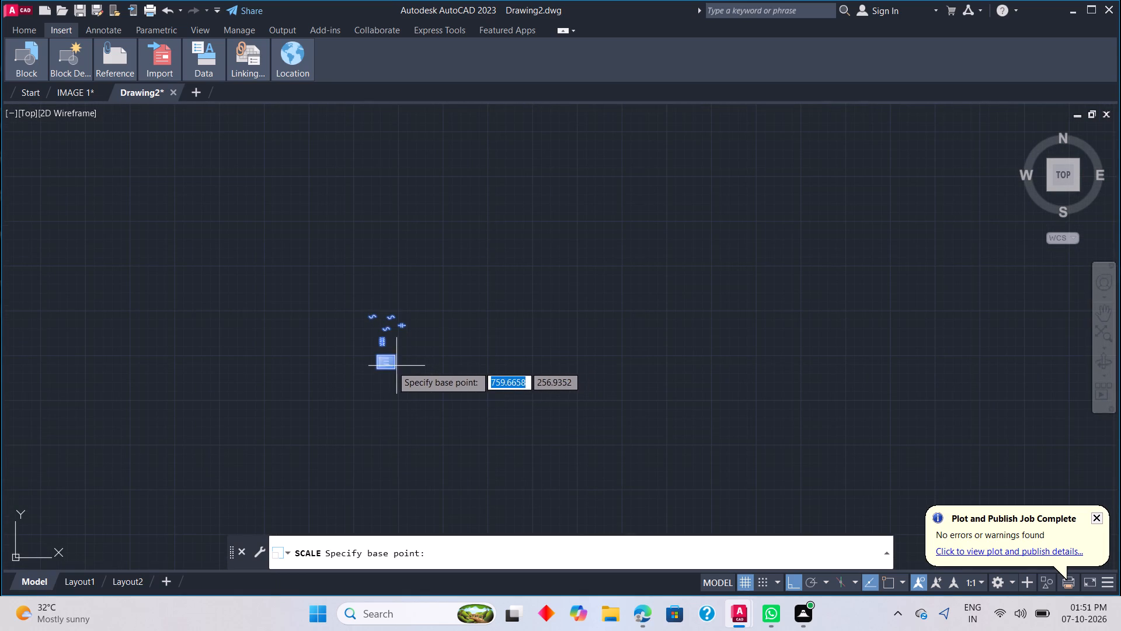
left_click_drag(391, 366, 534, 415)
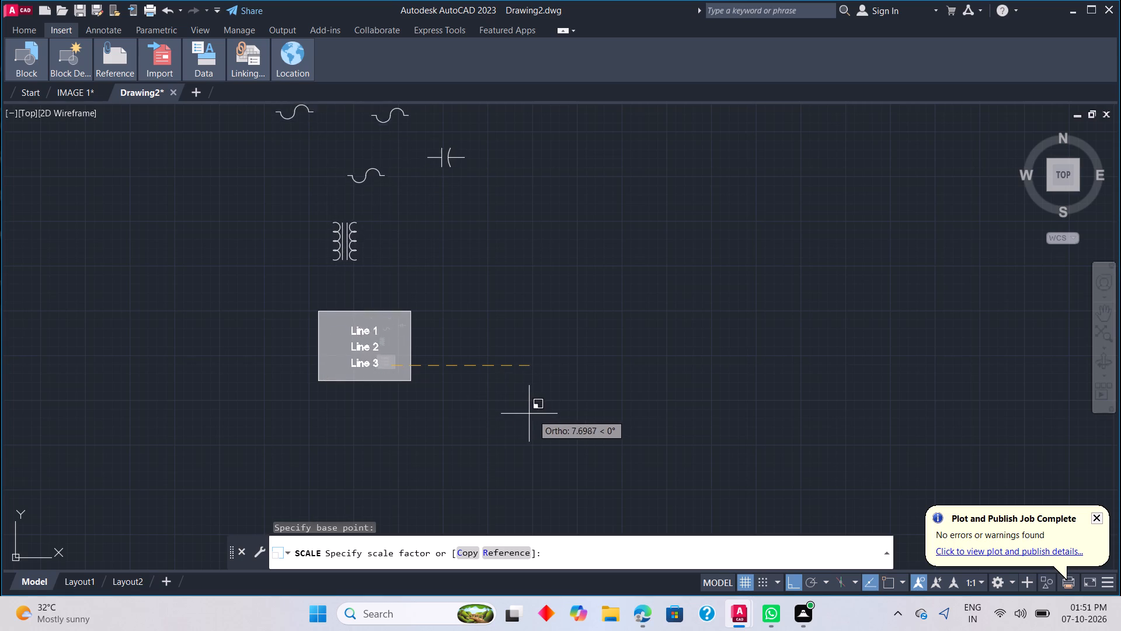
left_click_drag(534, 415, 507, 459)
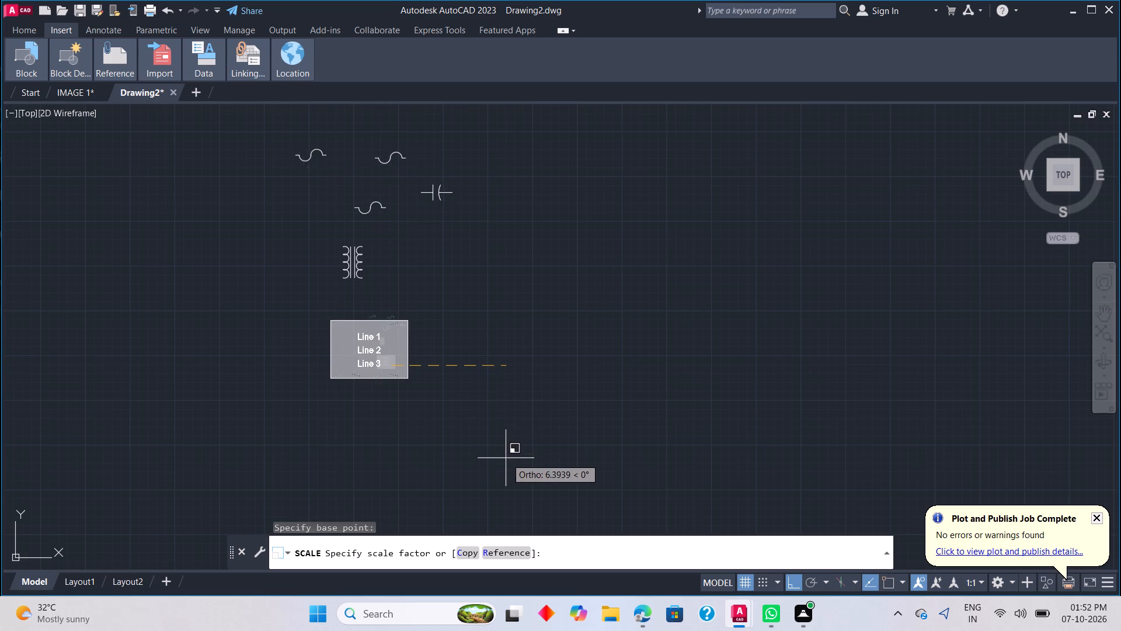
left_click_drag(507, 459, 510, 463)
left_click(505, 462)
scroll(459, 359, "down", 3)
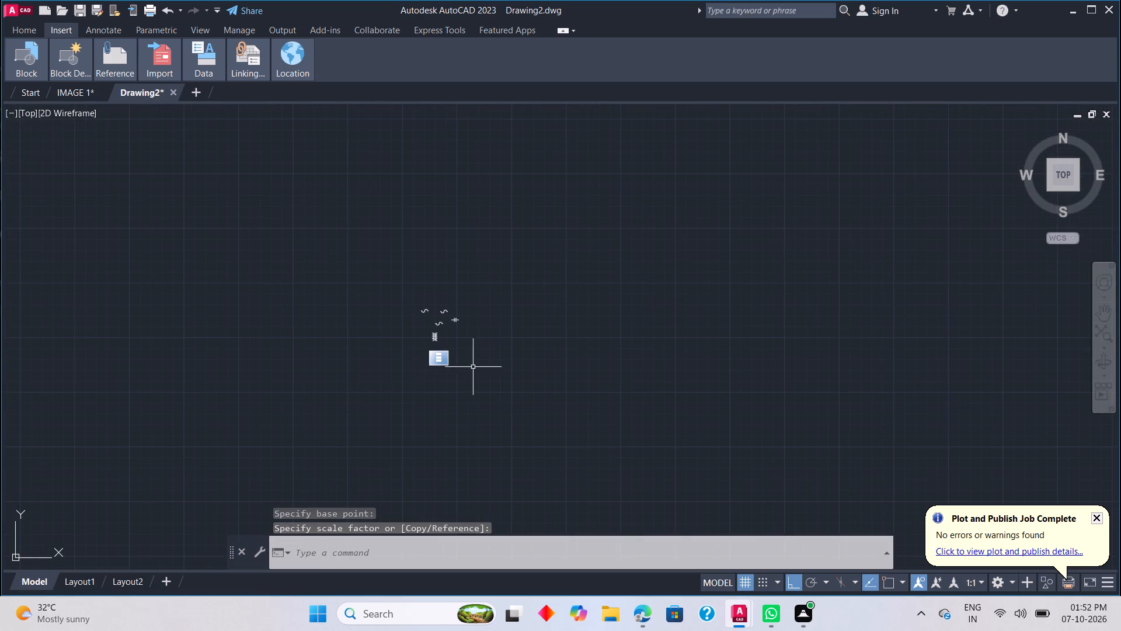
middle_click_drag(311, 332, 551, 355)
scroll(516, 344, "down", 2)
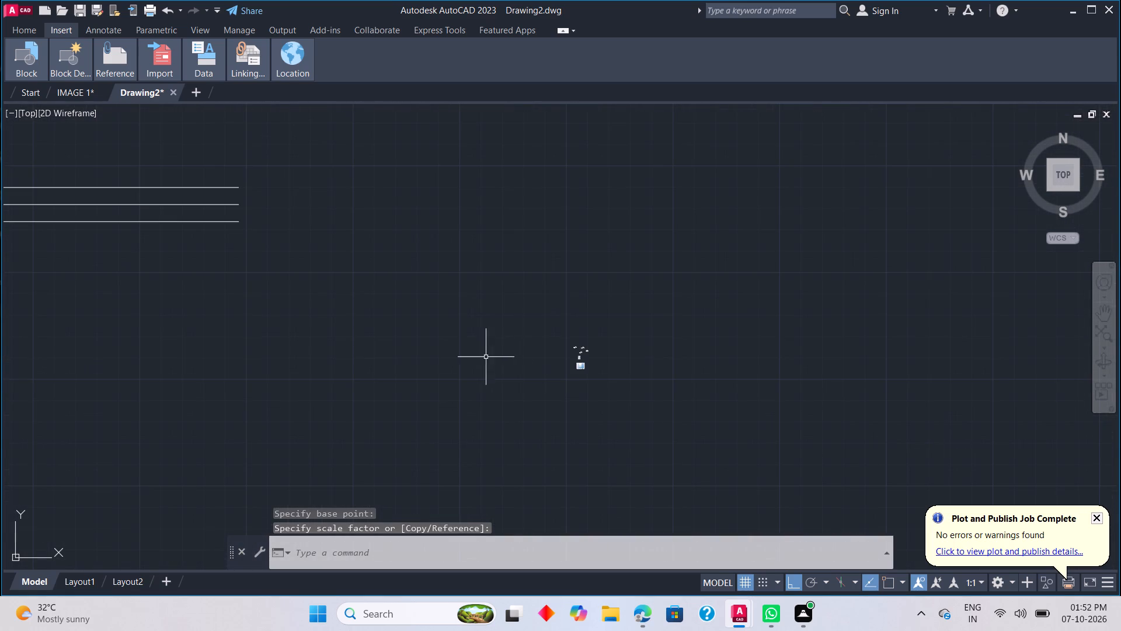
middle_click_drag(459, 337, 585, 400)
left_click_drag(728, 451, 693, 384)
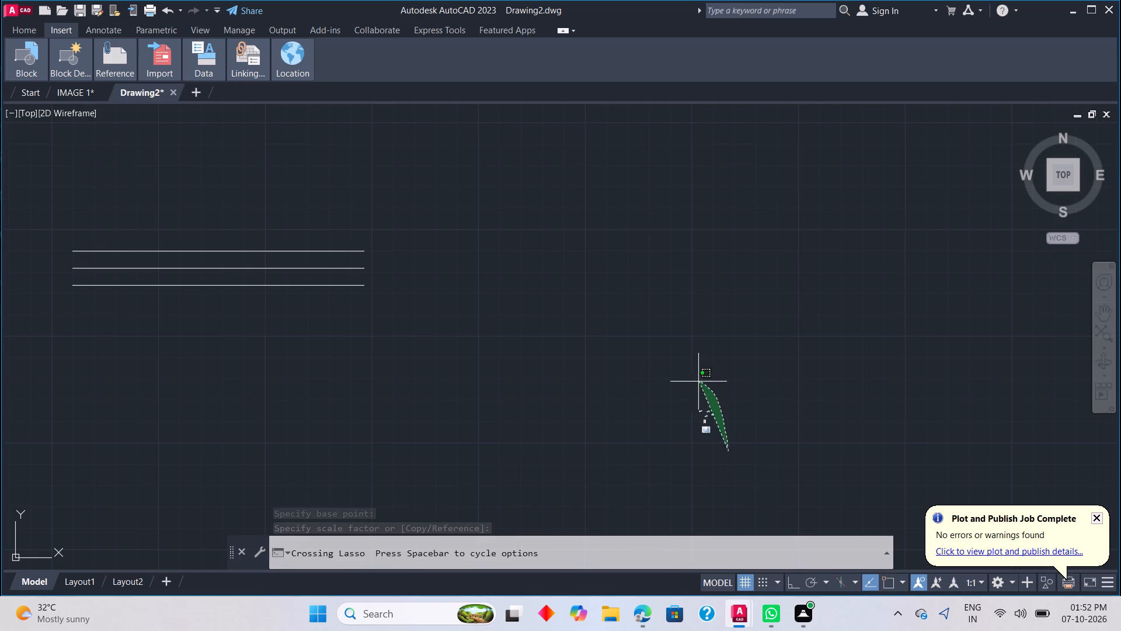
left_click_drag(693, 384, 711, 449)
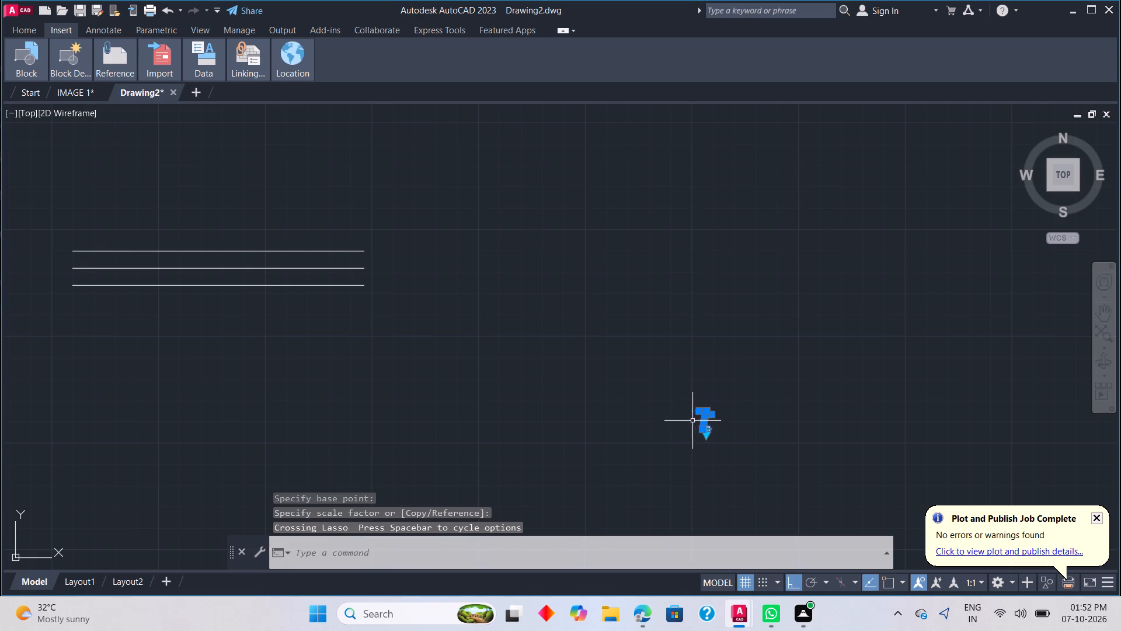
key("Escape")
Move all six enlarged symbols diagonally up beside the right-hand ends of the horizontal lines, turning Ortho off for the move.
key("m")
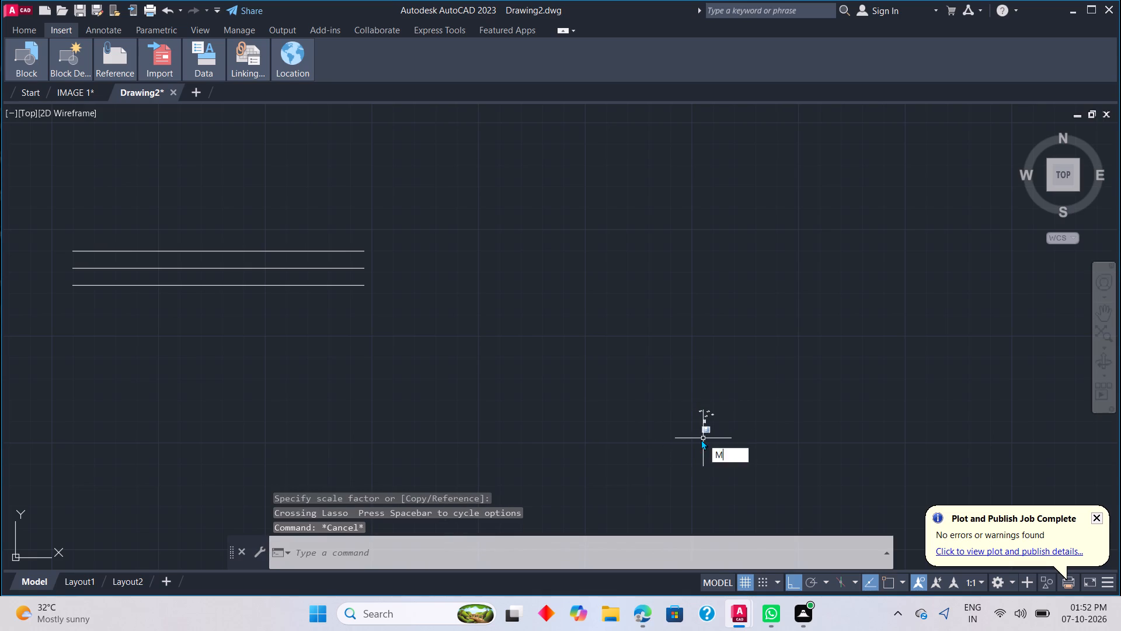
key("space")
left_click(708, 427)
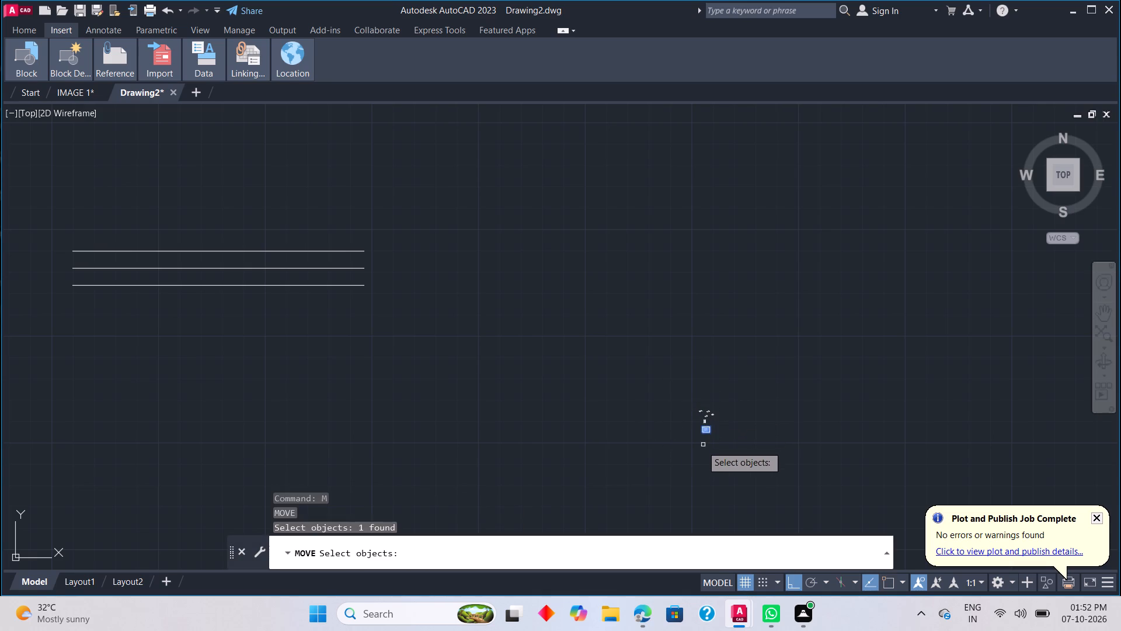
left_click_drag(702, 446, 668, 424)
key("space")
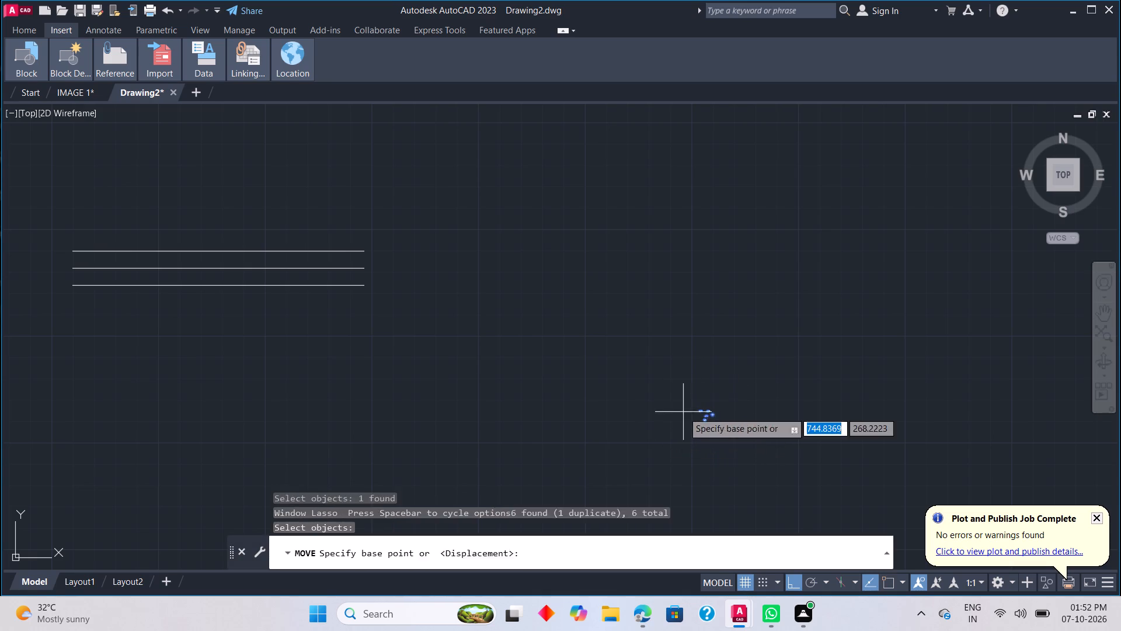
left_click_drag(705, 415, 577, 285)
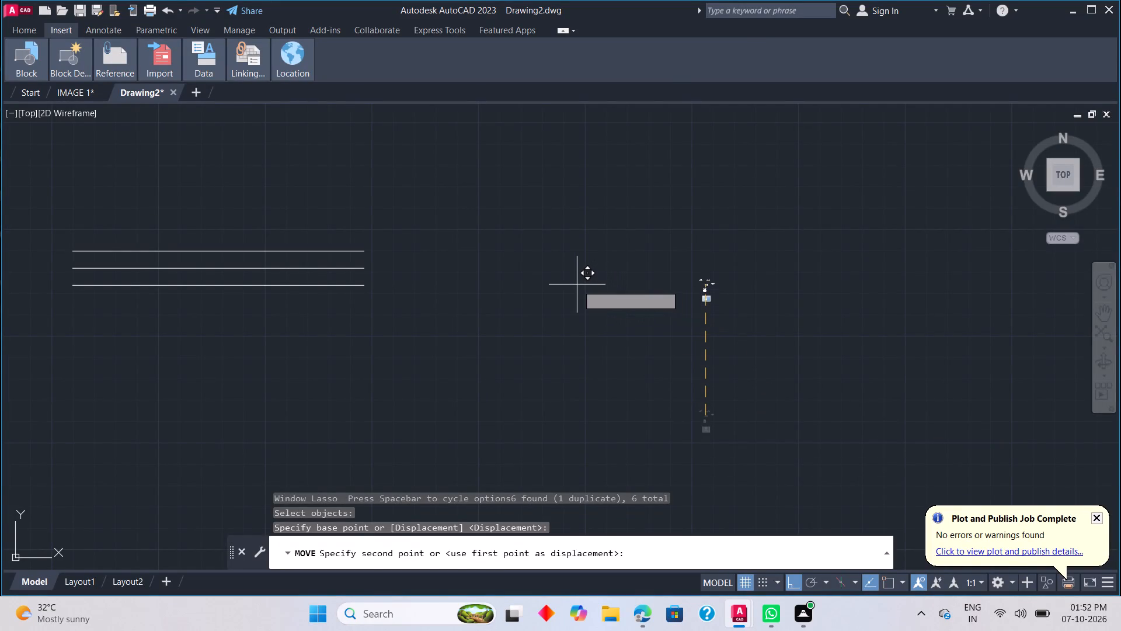
left_click_drag(577, 285, 557, 287)
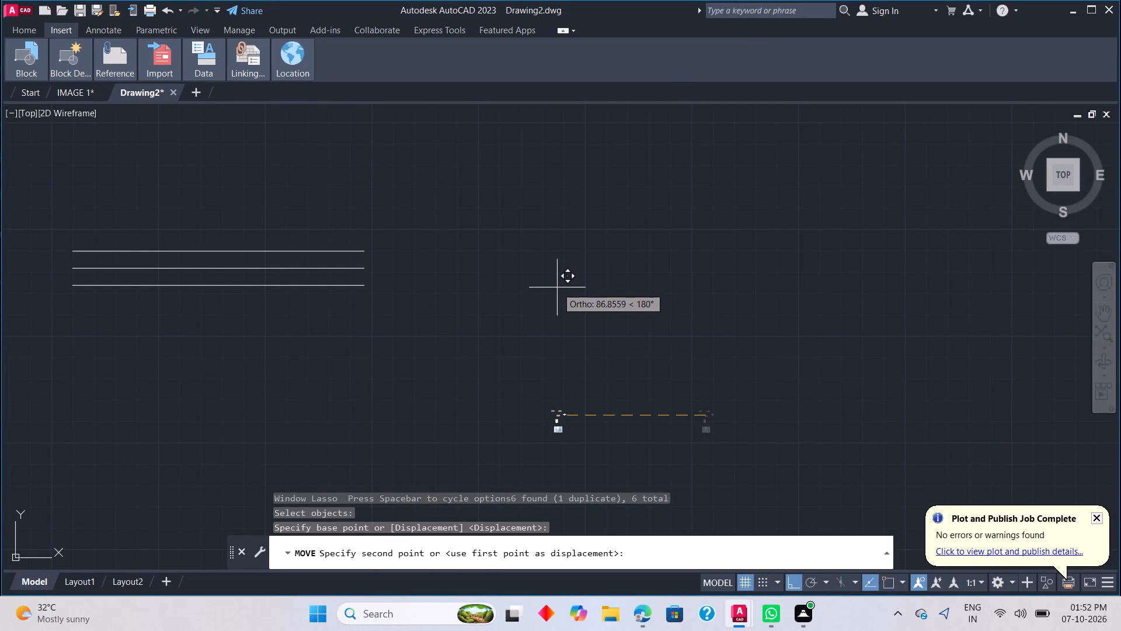
left_click_drag(557, 287, 792, 564)
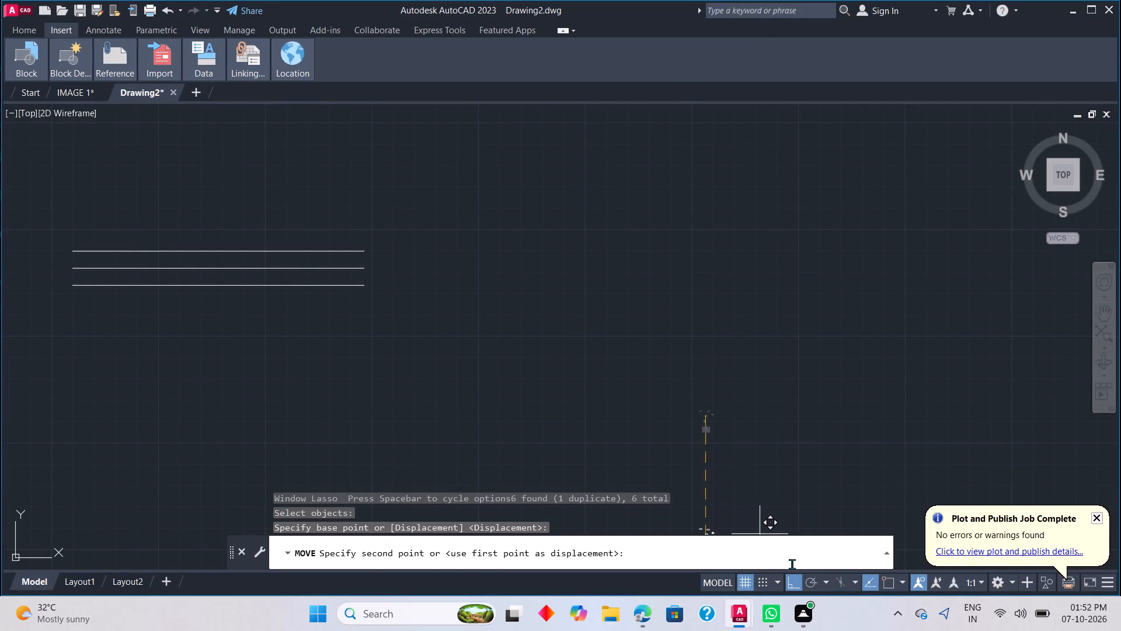
left_click_drag(792, 564, 794, 575)
left_click(793, 576)
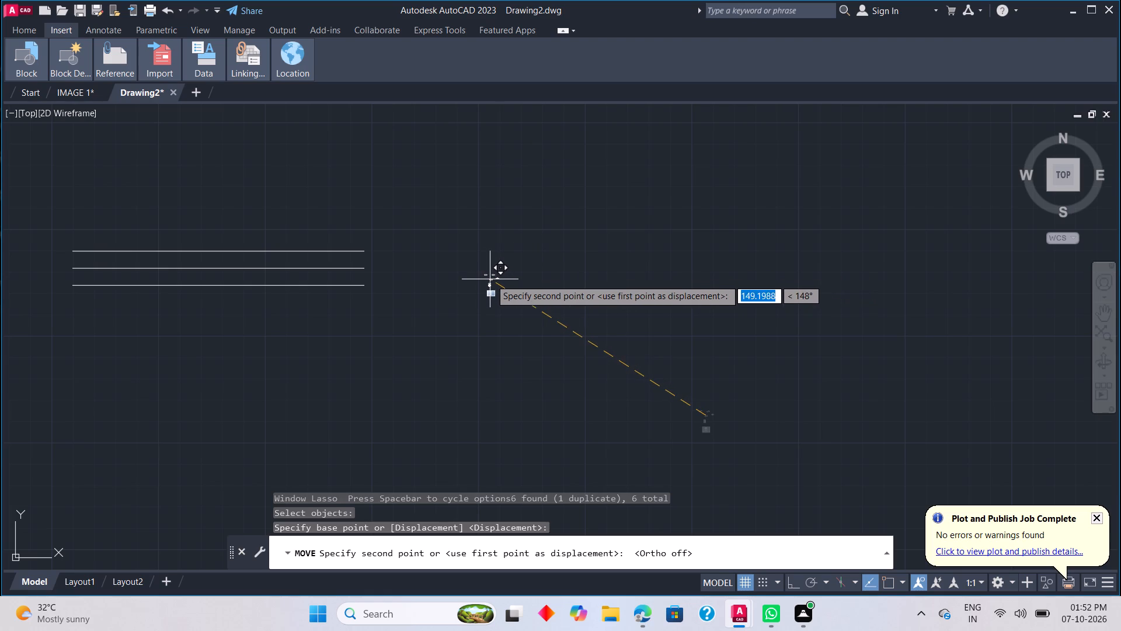
left_click(455, 279)
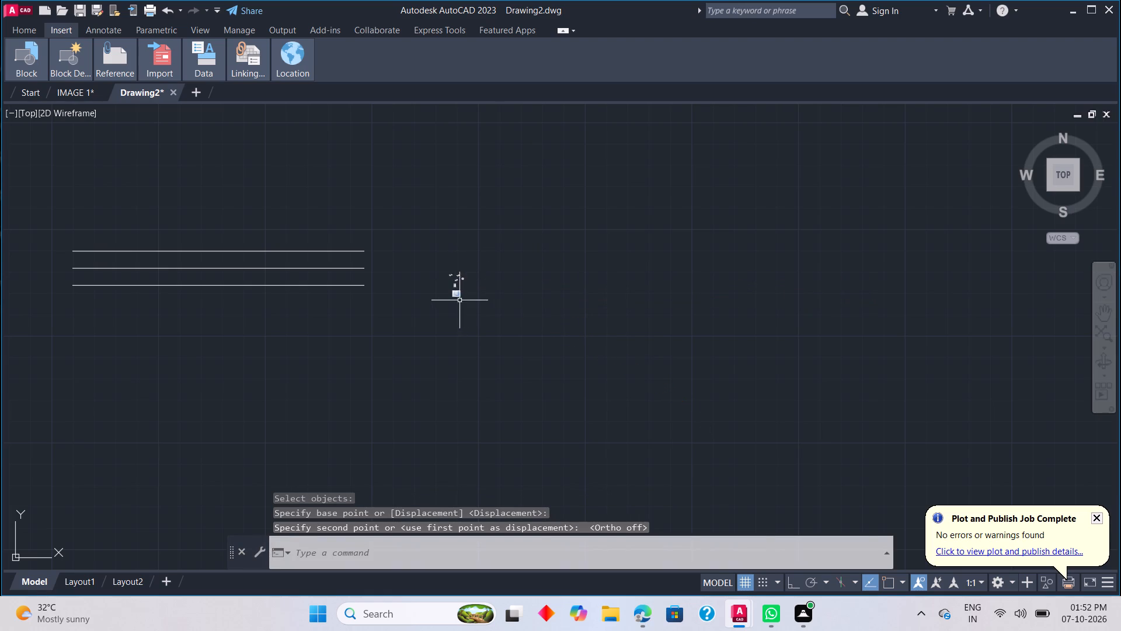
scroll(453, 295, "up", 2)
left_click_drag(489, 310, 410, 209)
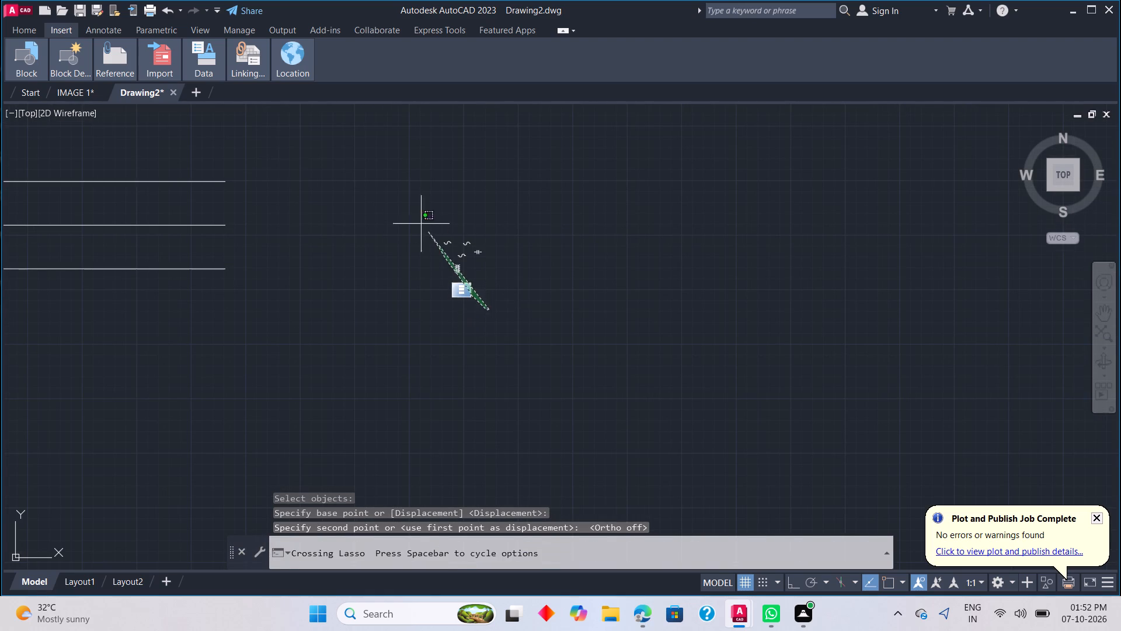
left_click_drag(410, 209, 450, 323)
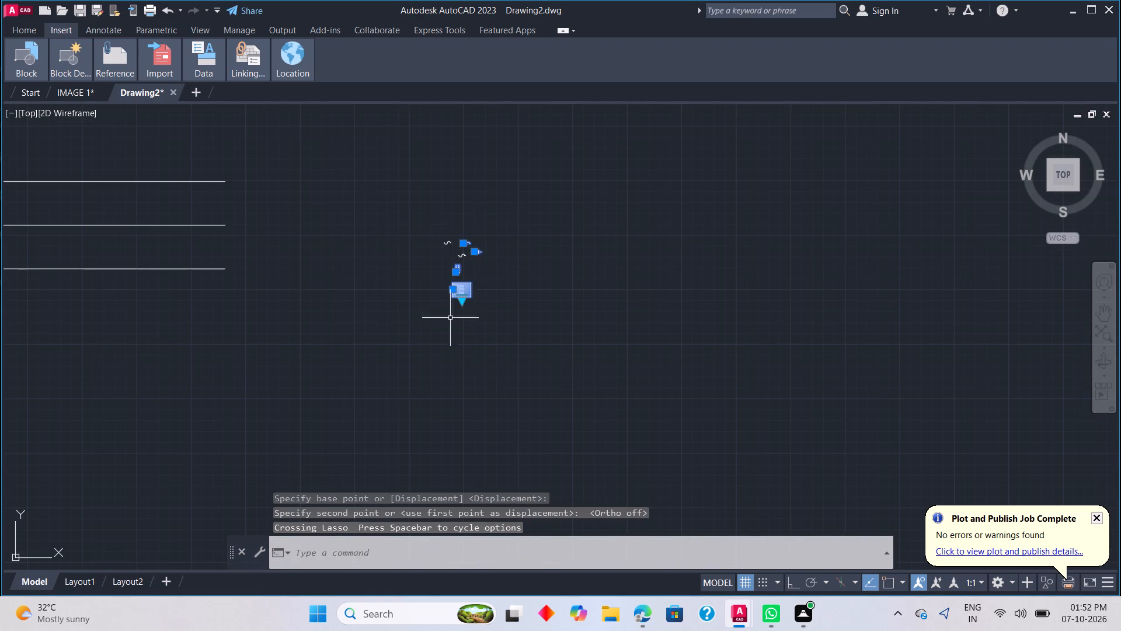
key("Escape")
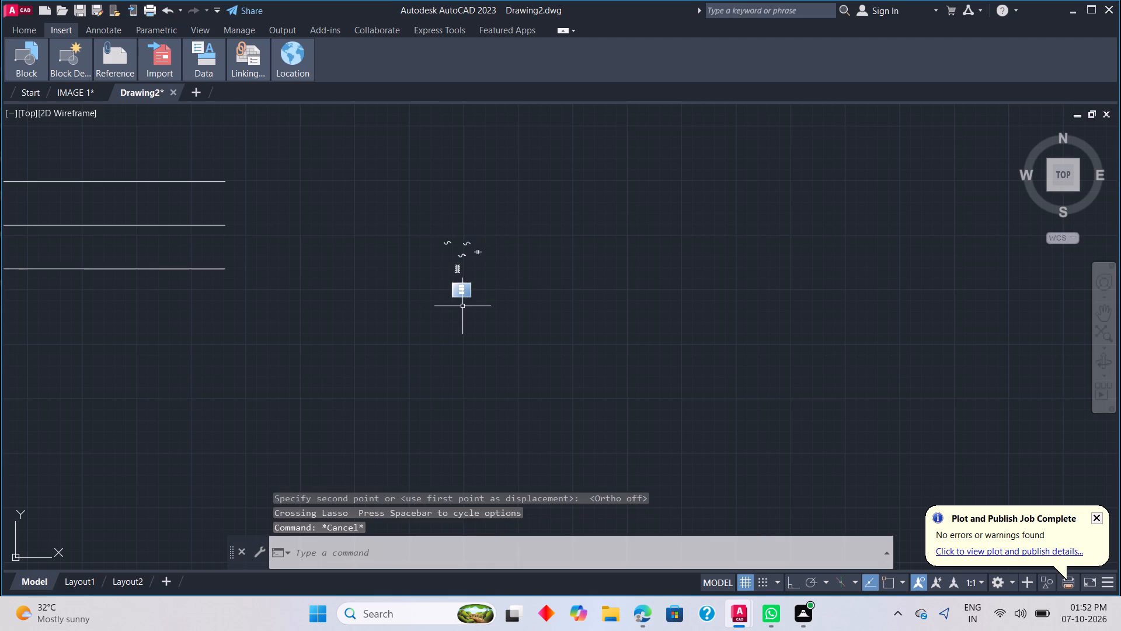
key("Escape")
Scale up all six symbols together by a factor of about 4.5, using a base point on the flowchart box.
left_click_drag(410, 190, 445, 401)
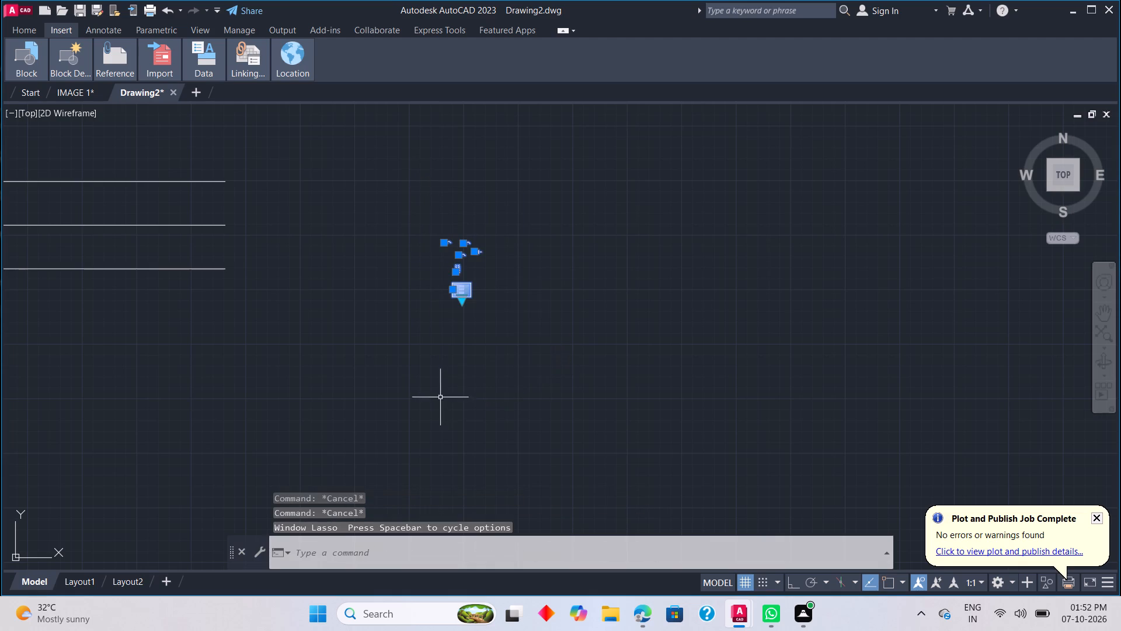
right_click(500, 301)
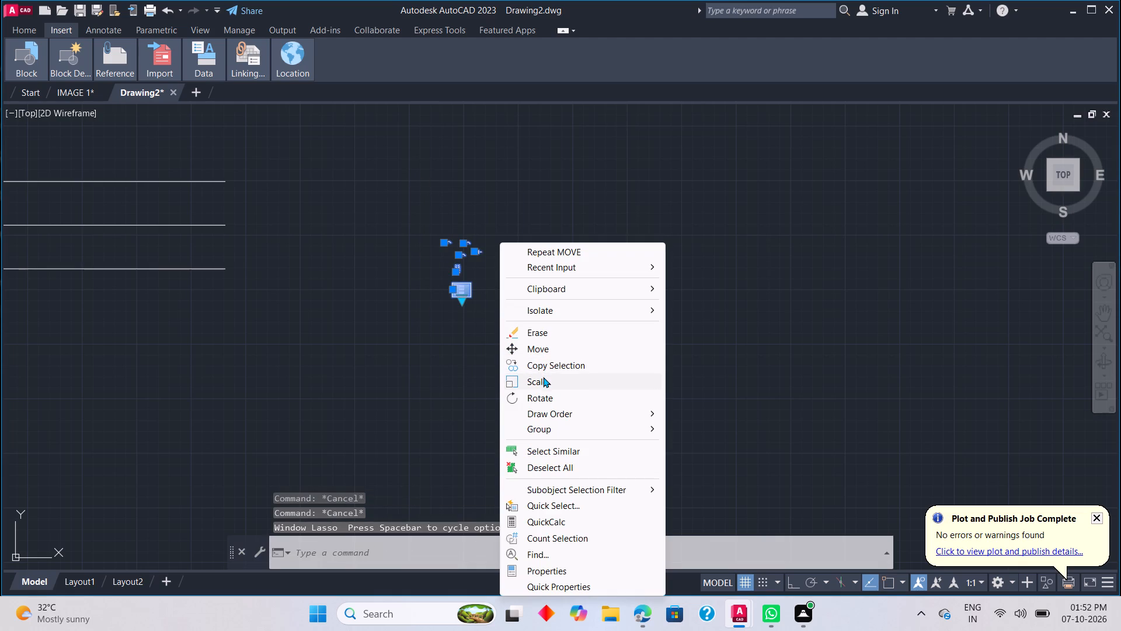
left_click(543, 377)
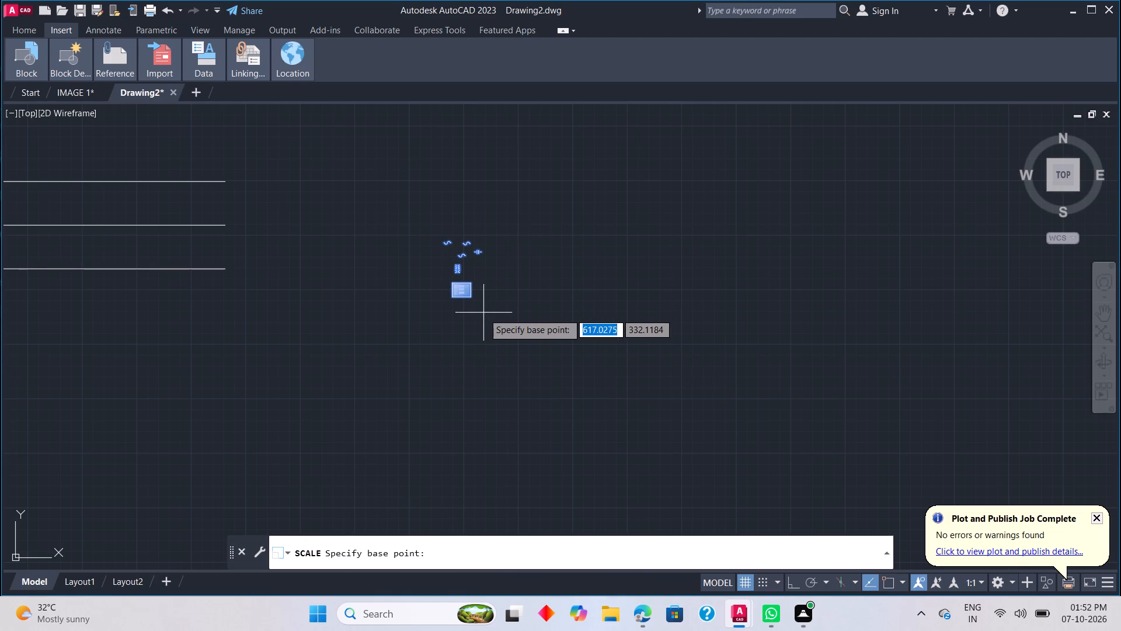
middle_click_drag(462, 290, 492, 327)
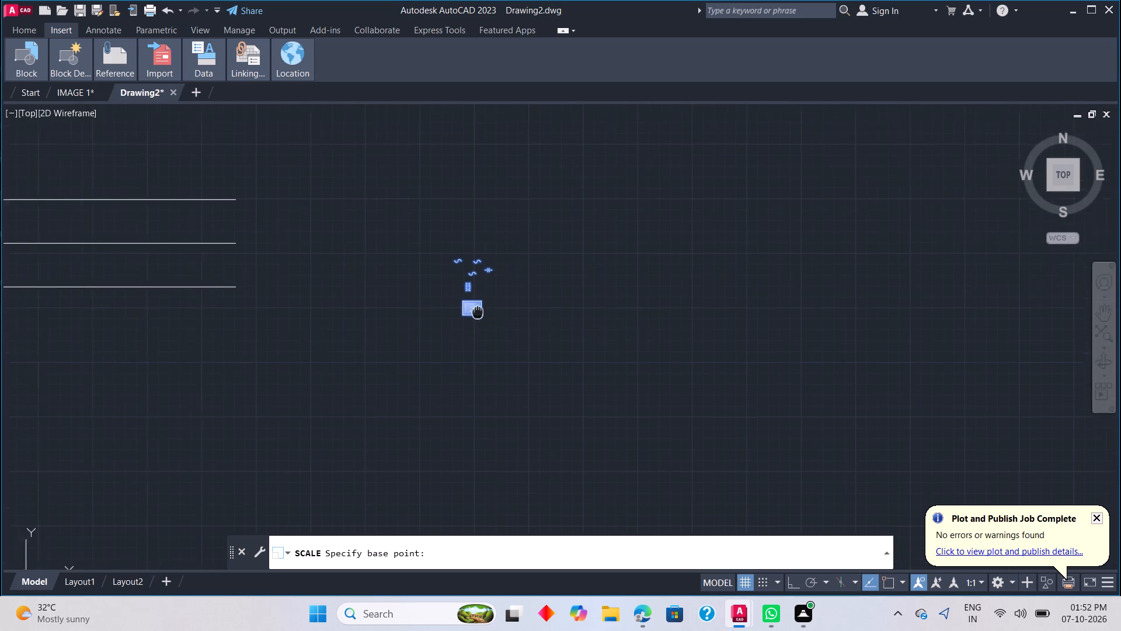
middle_click_drag(492, 327, 521, 356)
middle_click(521, 356)
left_click_drag(521, 356, 624, 436)
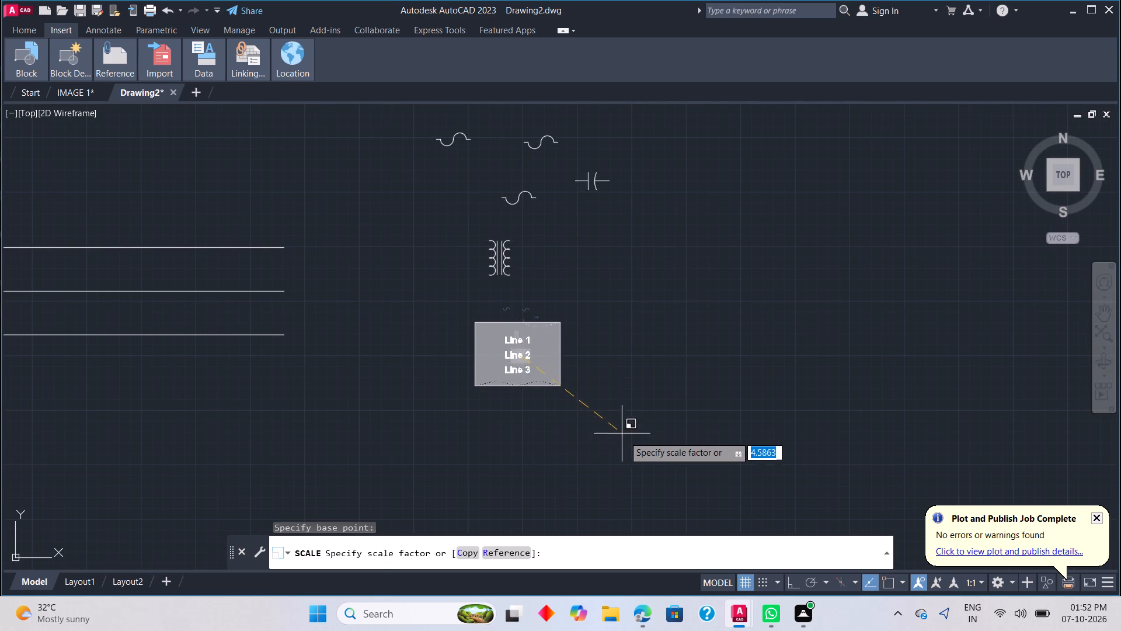
left_click_drag(624, 436, 618, 436)
left_click(618, 436)
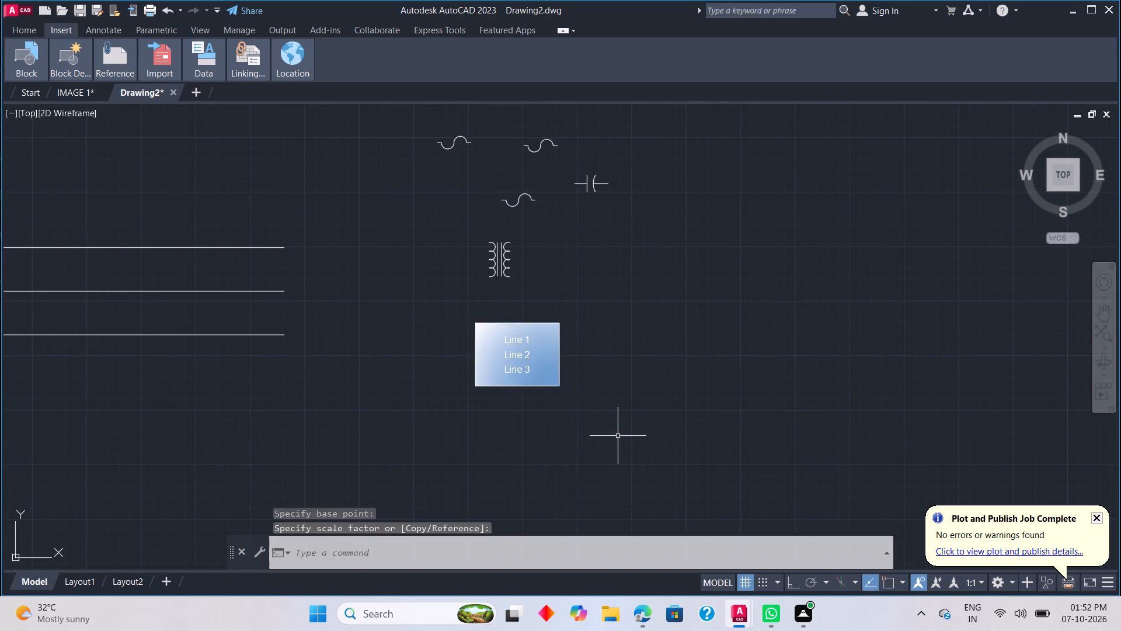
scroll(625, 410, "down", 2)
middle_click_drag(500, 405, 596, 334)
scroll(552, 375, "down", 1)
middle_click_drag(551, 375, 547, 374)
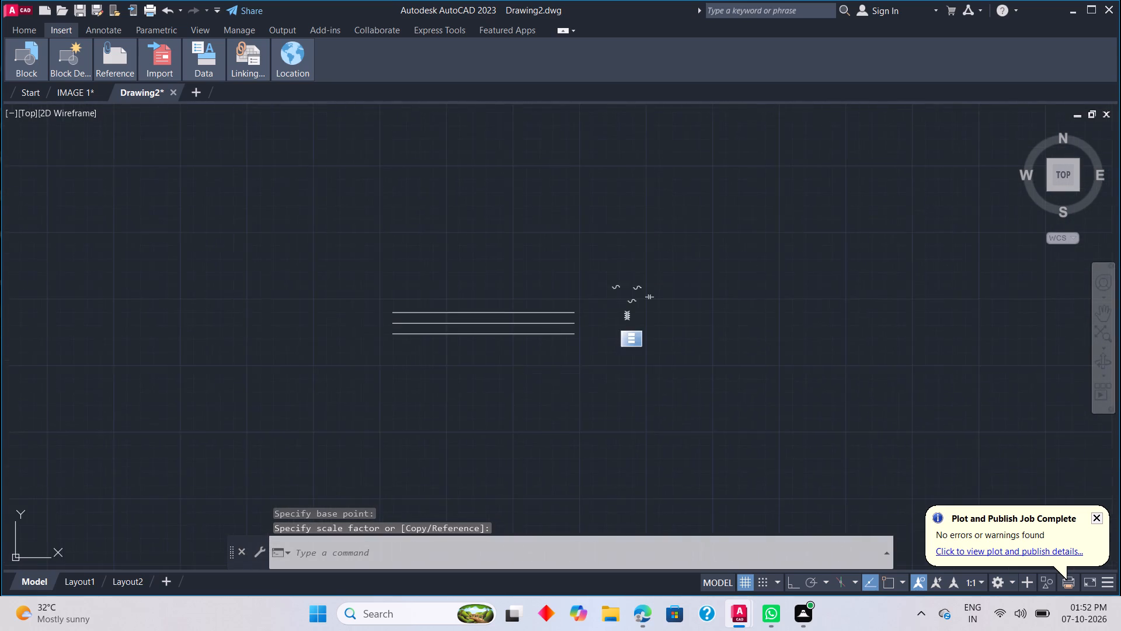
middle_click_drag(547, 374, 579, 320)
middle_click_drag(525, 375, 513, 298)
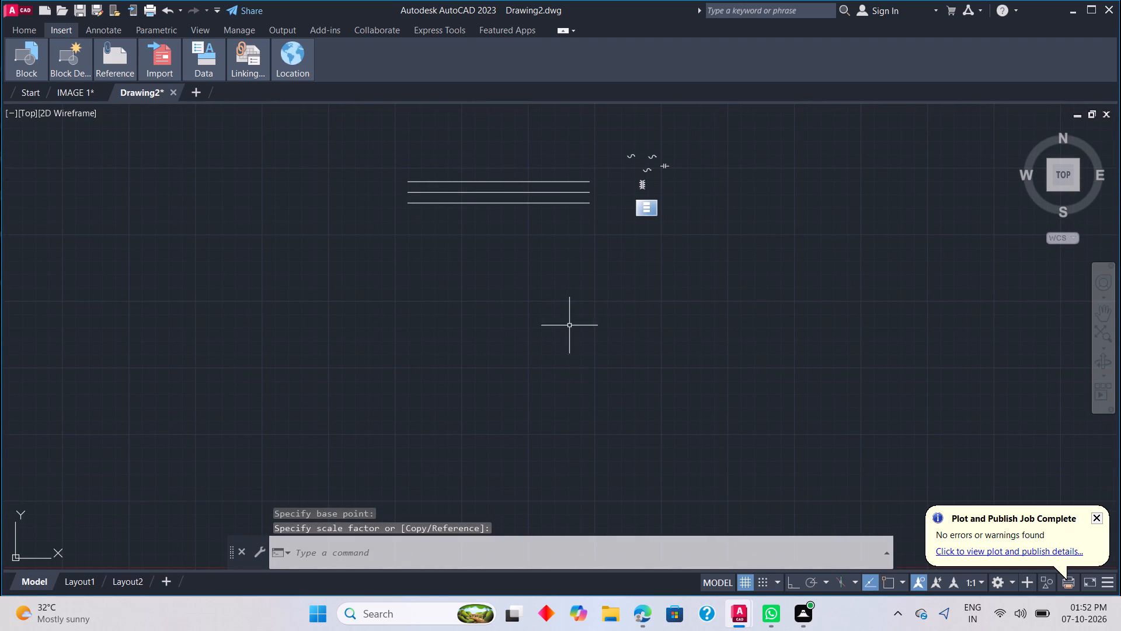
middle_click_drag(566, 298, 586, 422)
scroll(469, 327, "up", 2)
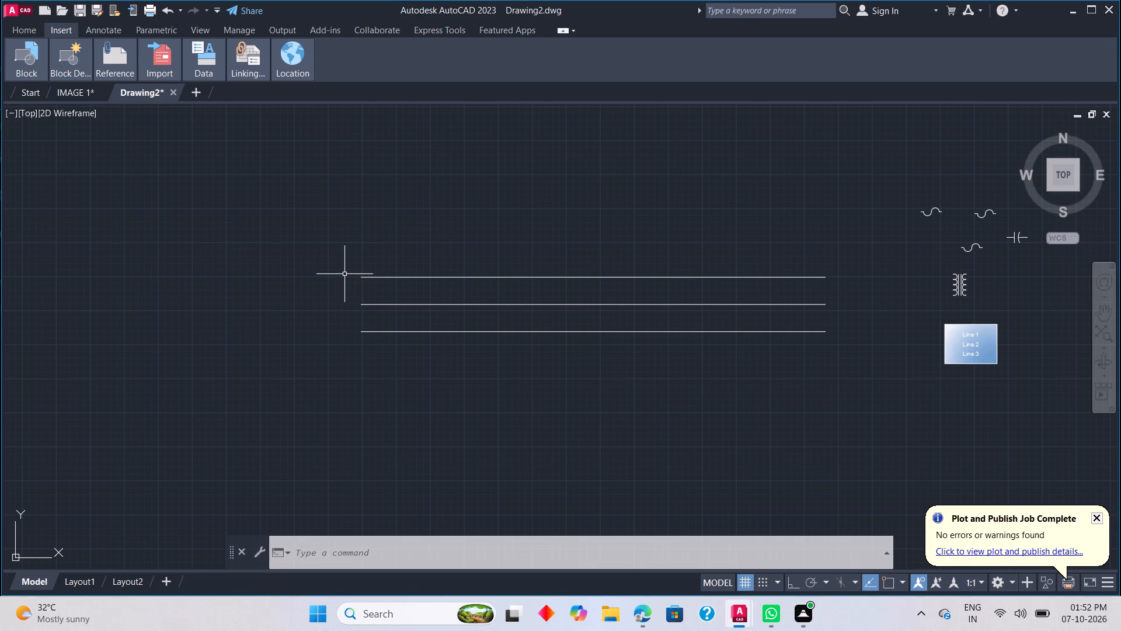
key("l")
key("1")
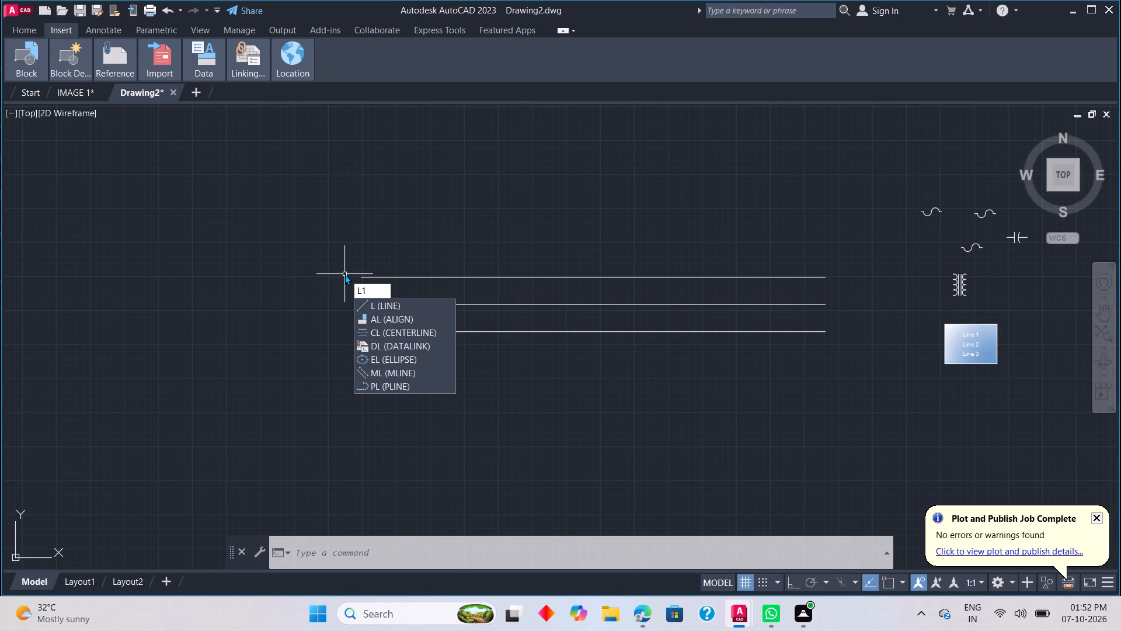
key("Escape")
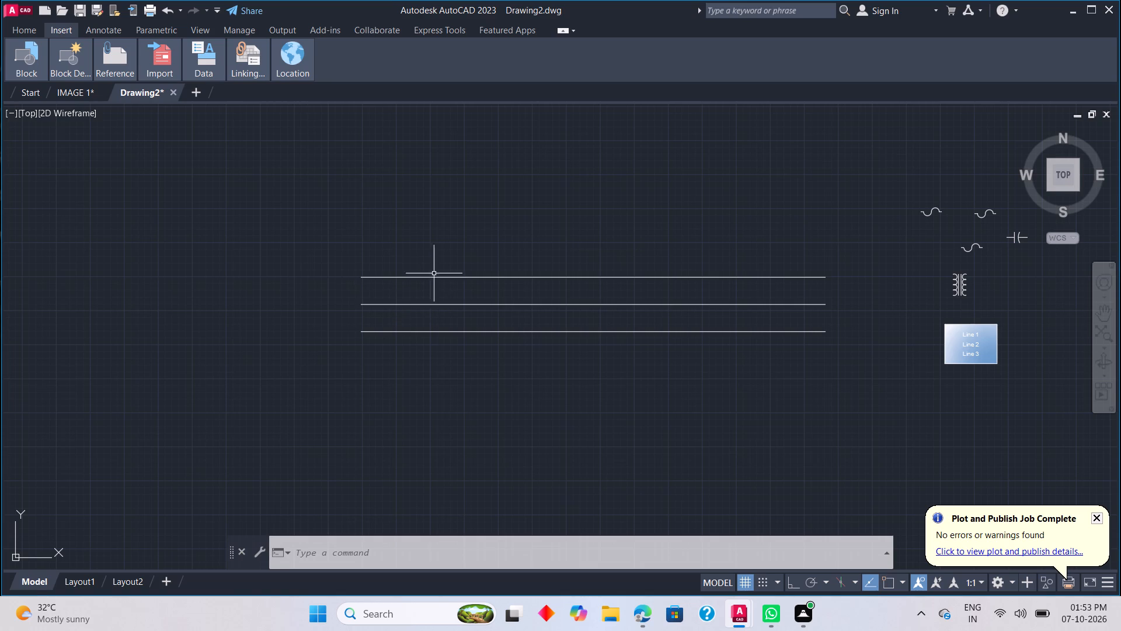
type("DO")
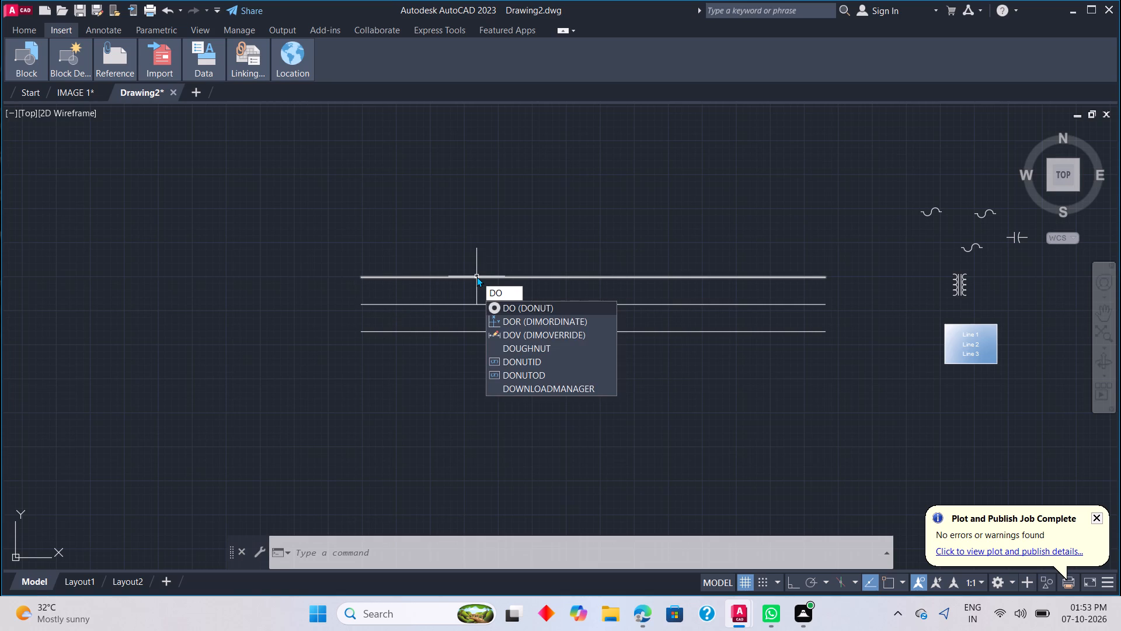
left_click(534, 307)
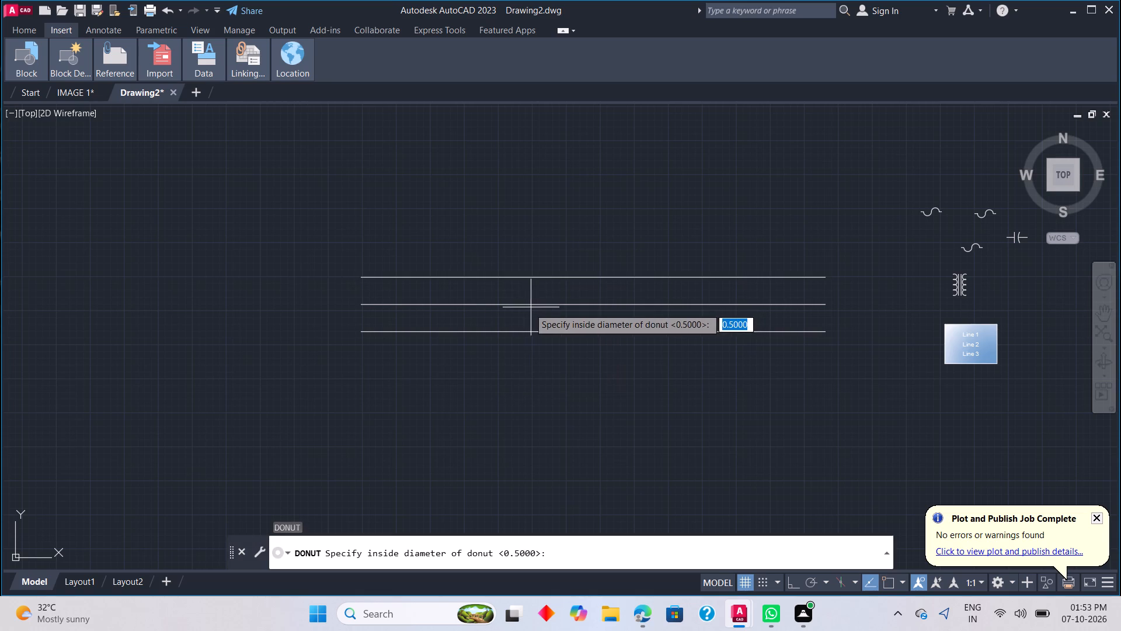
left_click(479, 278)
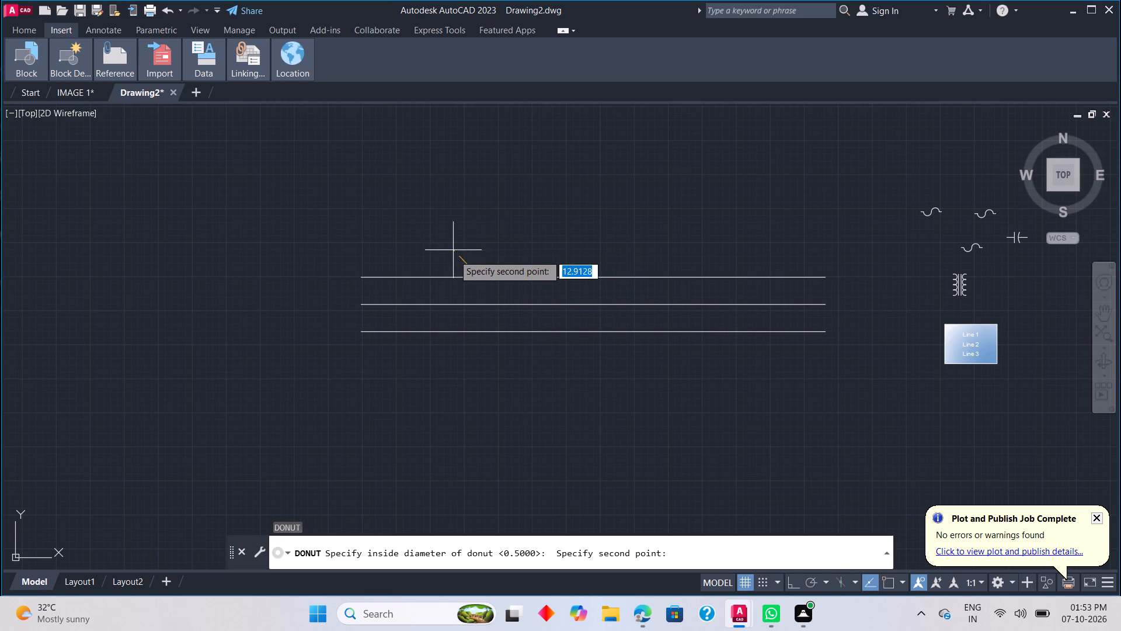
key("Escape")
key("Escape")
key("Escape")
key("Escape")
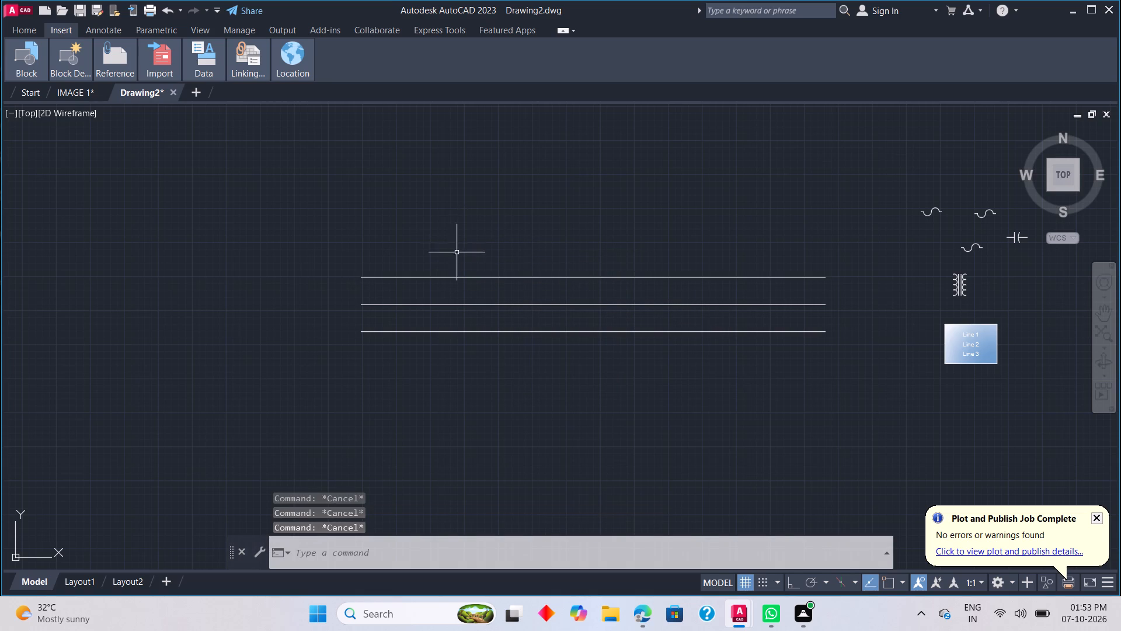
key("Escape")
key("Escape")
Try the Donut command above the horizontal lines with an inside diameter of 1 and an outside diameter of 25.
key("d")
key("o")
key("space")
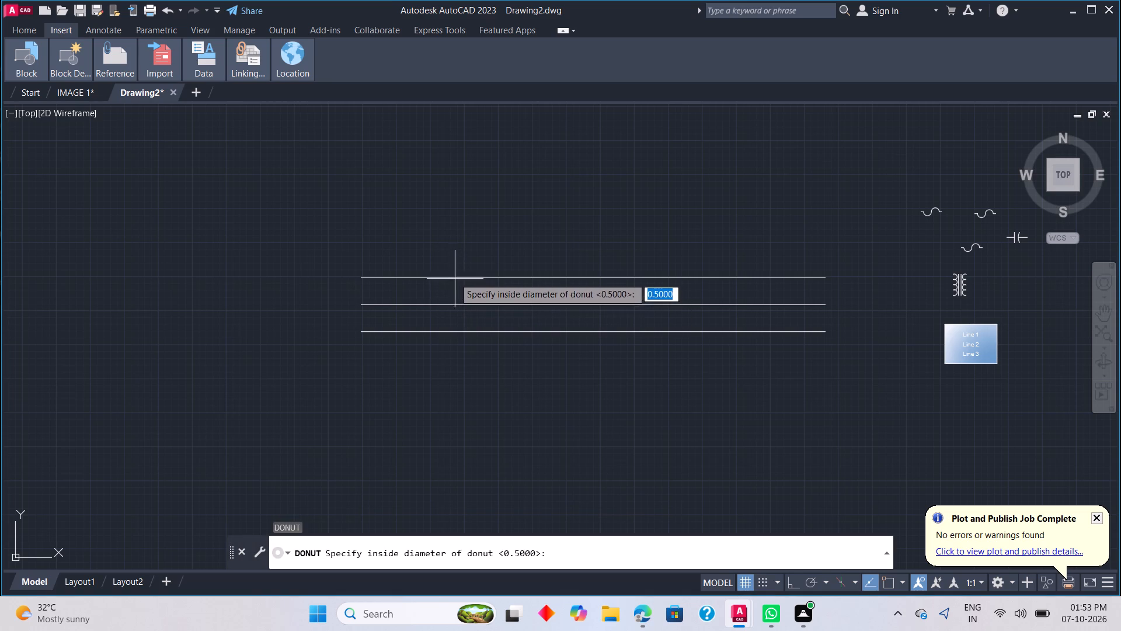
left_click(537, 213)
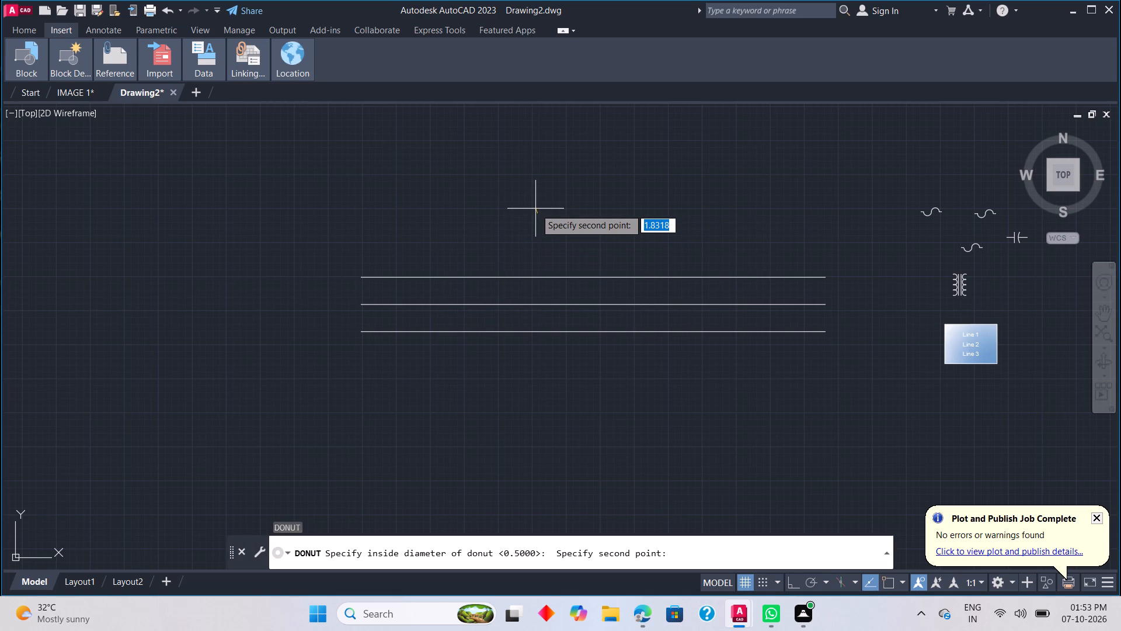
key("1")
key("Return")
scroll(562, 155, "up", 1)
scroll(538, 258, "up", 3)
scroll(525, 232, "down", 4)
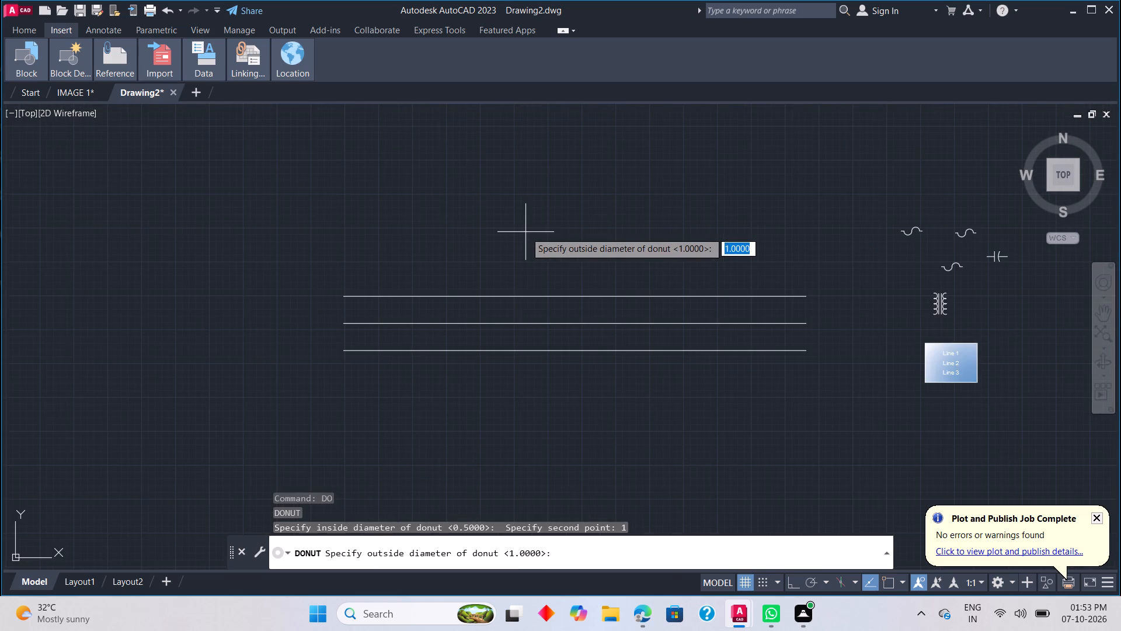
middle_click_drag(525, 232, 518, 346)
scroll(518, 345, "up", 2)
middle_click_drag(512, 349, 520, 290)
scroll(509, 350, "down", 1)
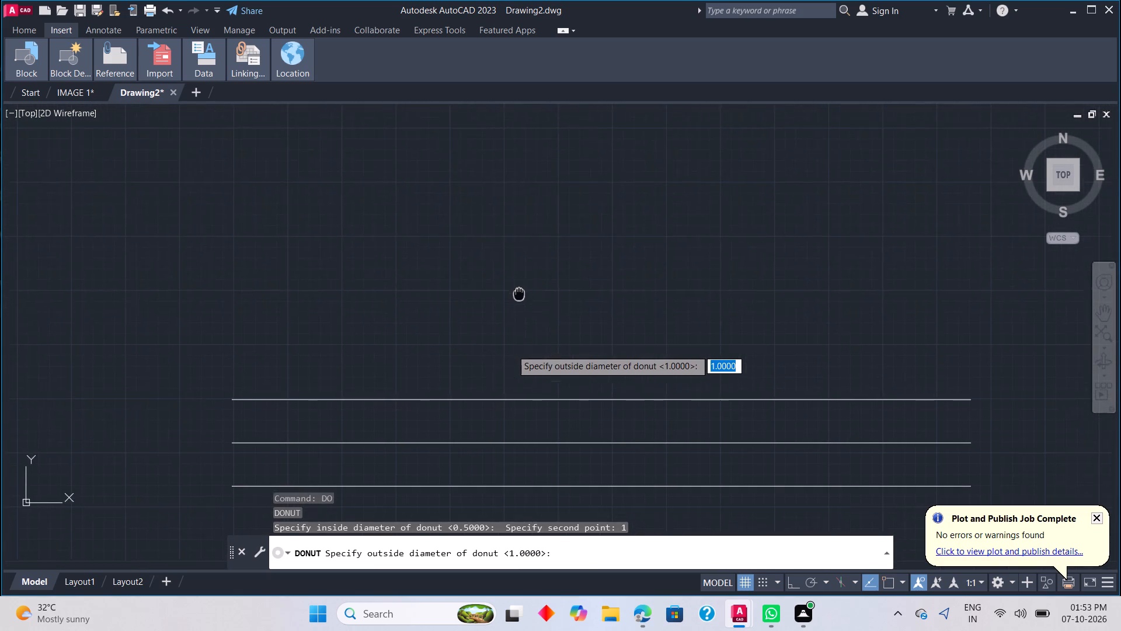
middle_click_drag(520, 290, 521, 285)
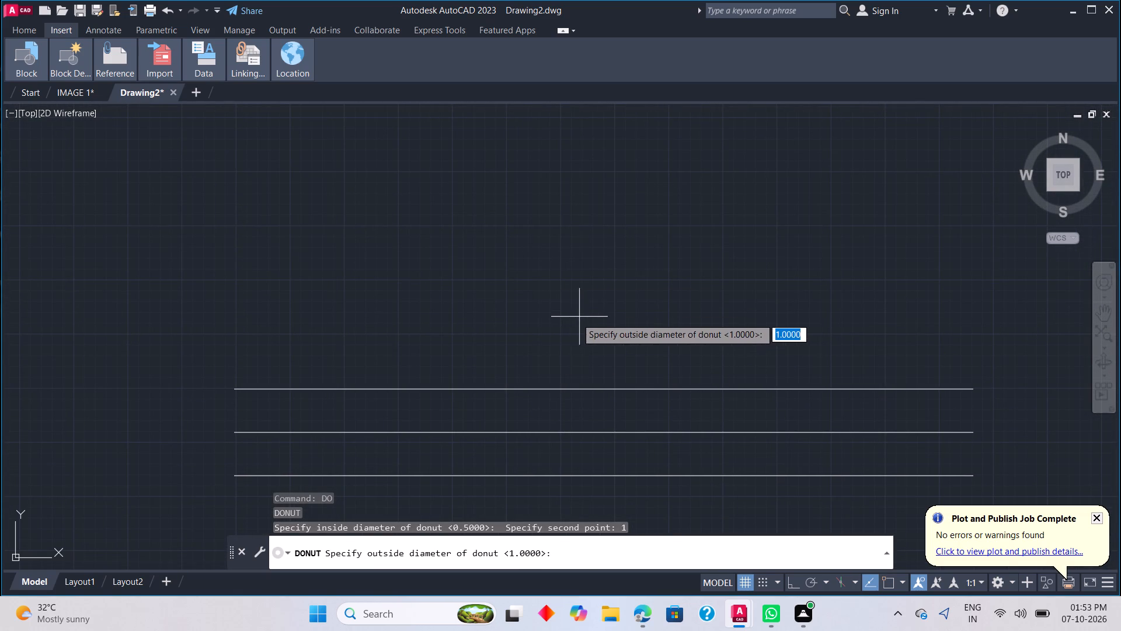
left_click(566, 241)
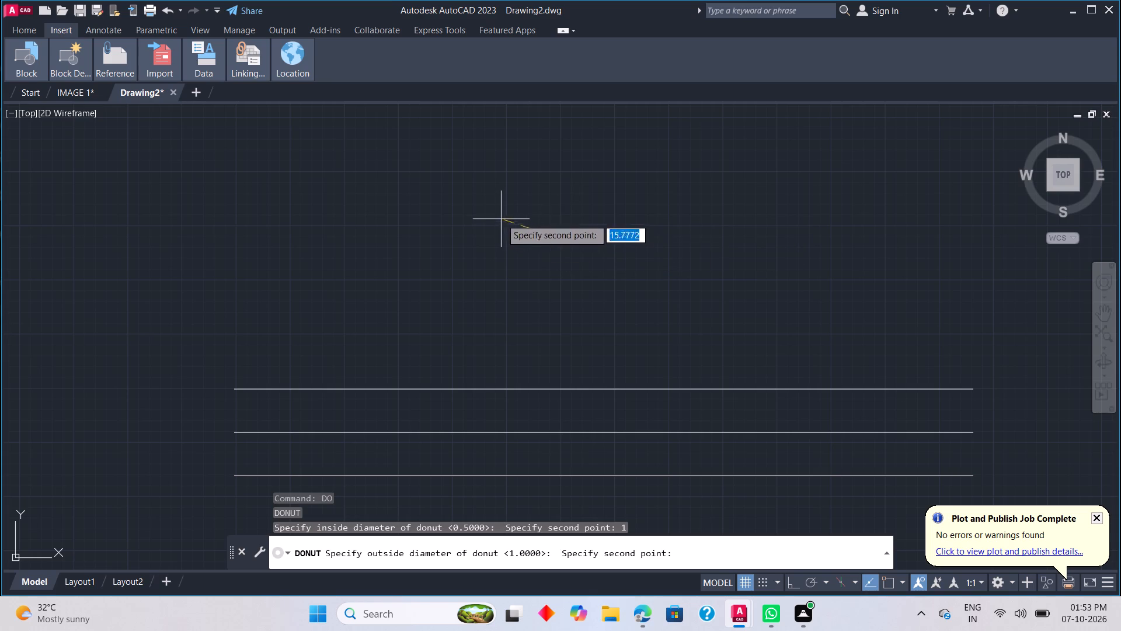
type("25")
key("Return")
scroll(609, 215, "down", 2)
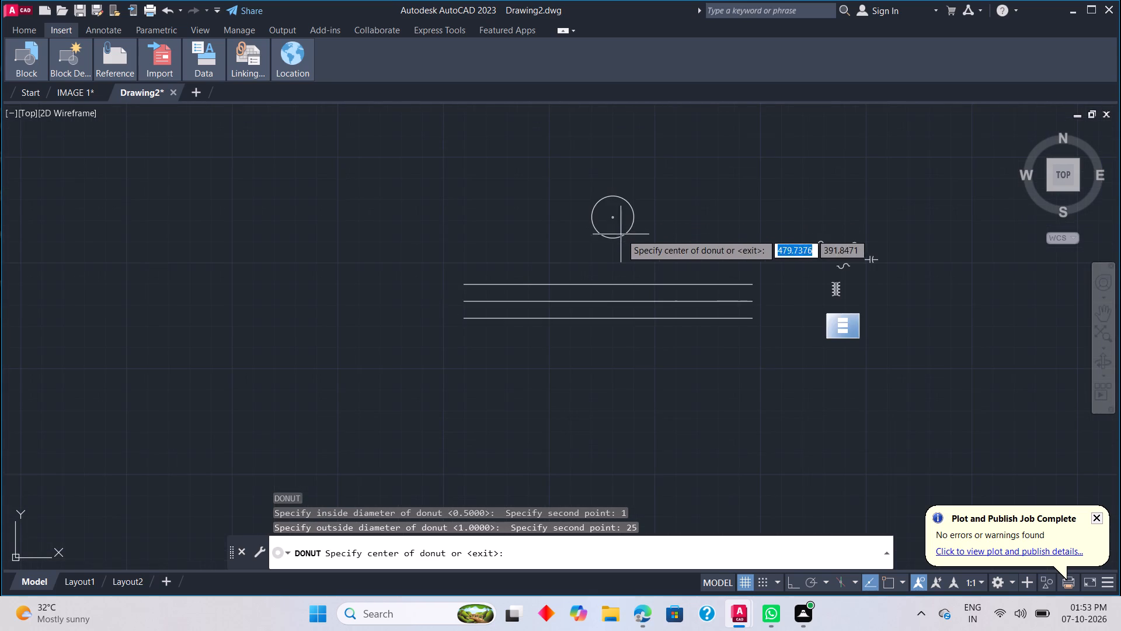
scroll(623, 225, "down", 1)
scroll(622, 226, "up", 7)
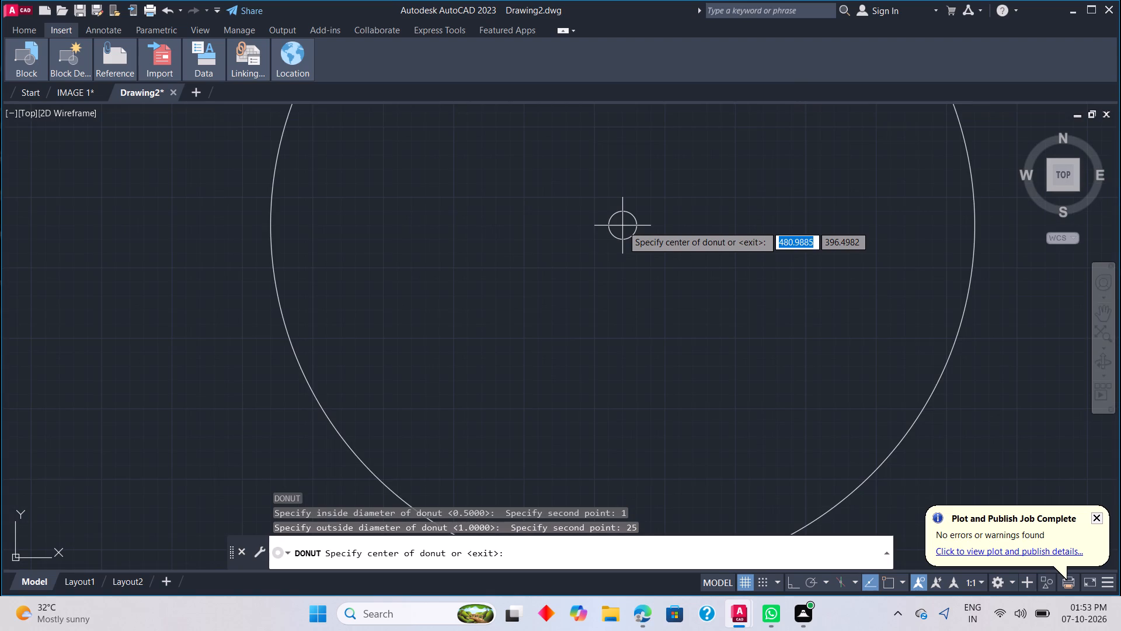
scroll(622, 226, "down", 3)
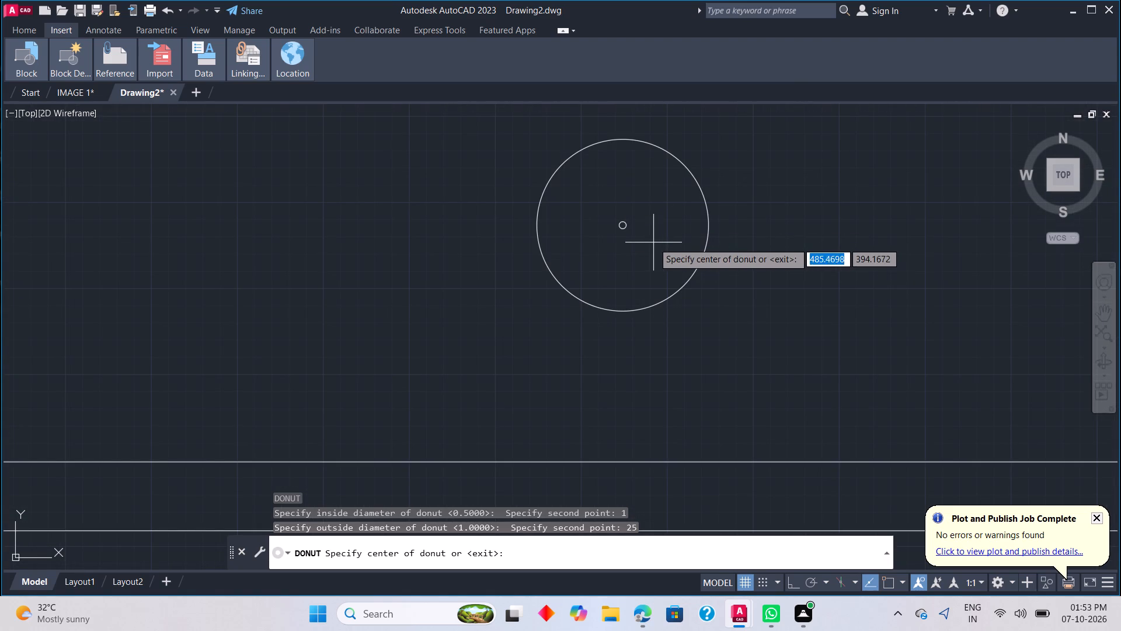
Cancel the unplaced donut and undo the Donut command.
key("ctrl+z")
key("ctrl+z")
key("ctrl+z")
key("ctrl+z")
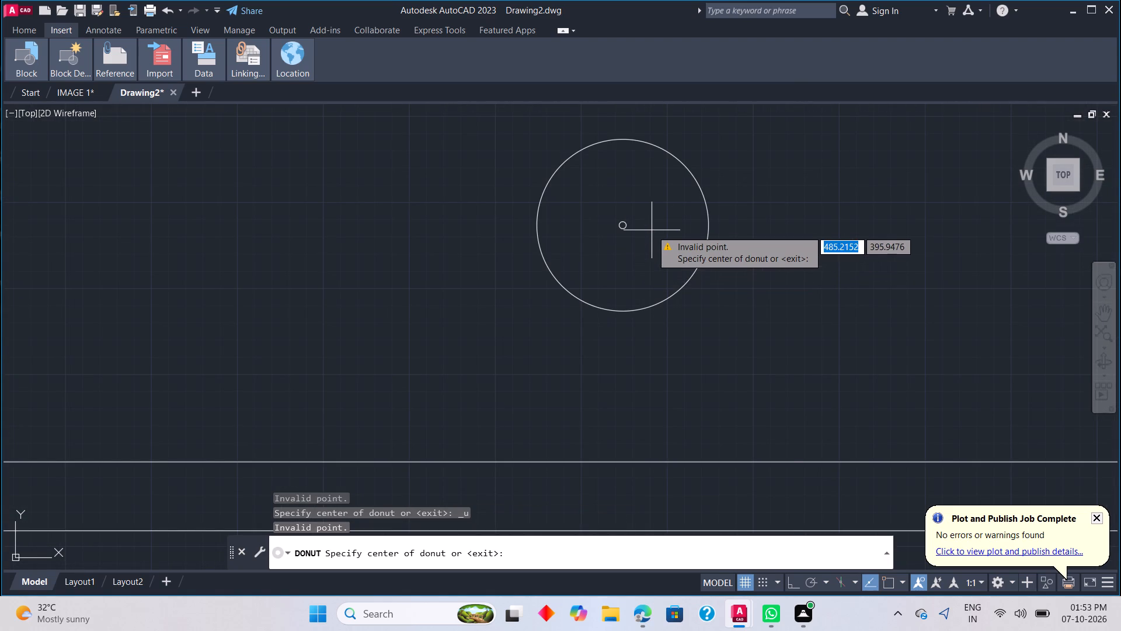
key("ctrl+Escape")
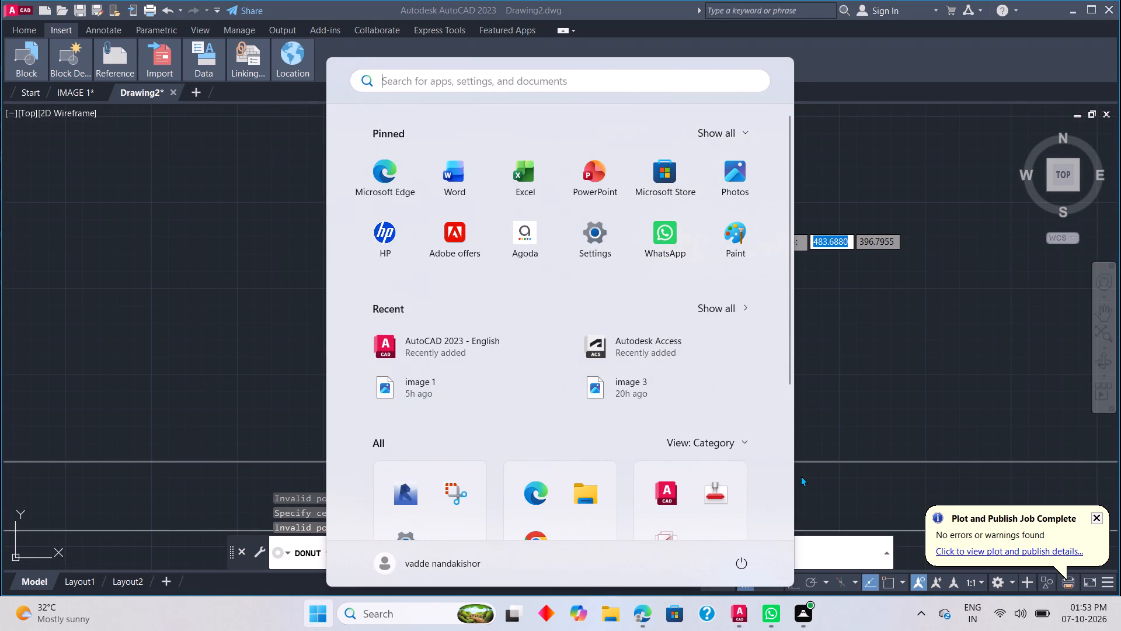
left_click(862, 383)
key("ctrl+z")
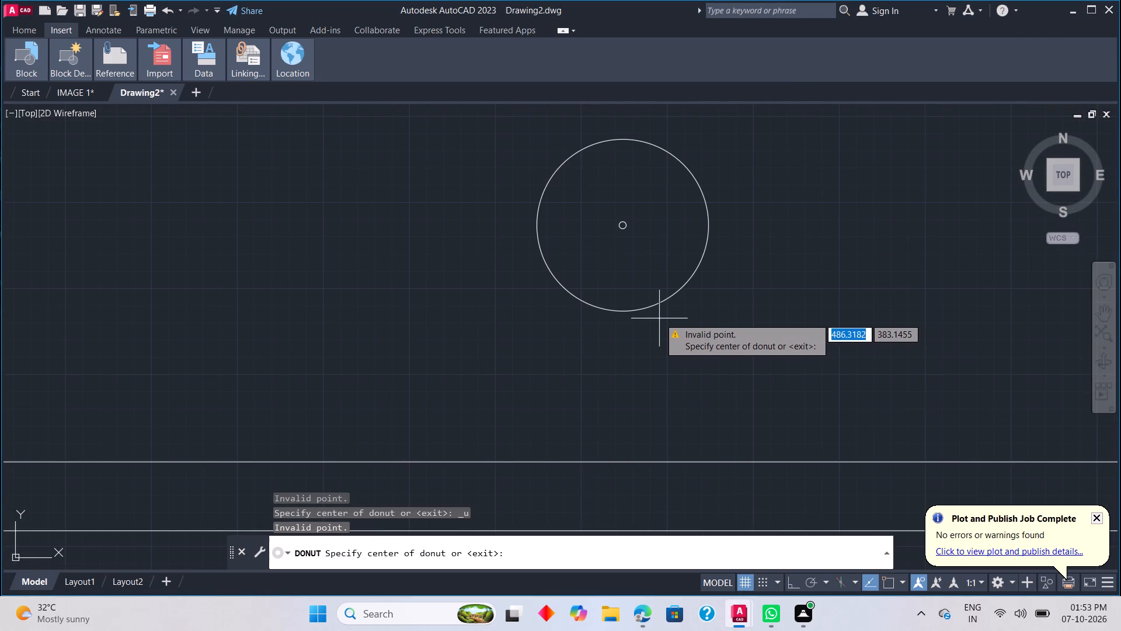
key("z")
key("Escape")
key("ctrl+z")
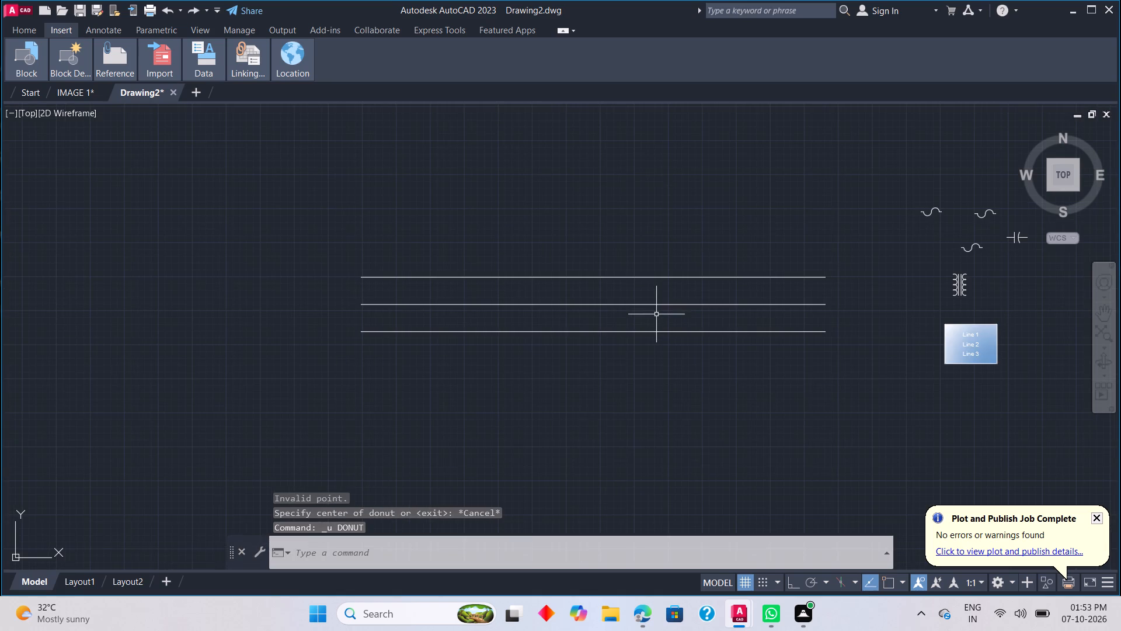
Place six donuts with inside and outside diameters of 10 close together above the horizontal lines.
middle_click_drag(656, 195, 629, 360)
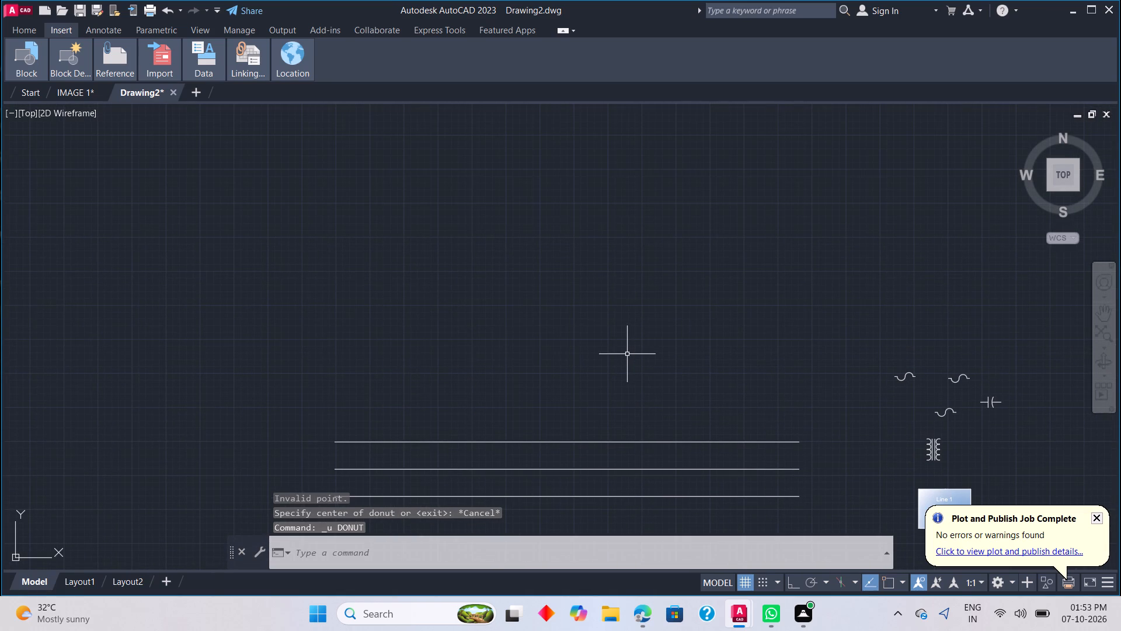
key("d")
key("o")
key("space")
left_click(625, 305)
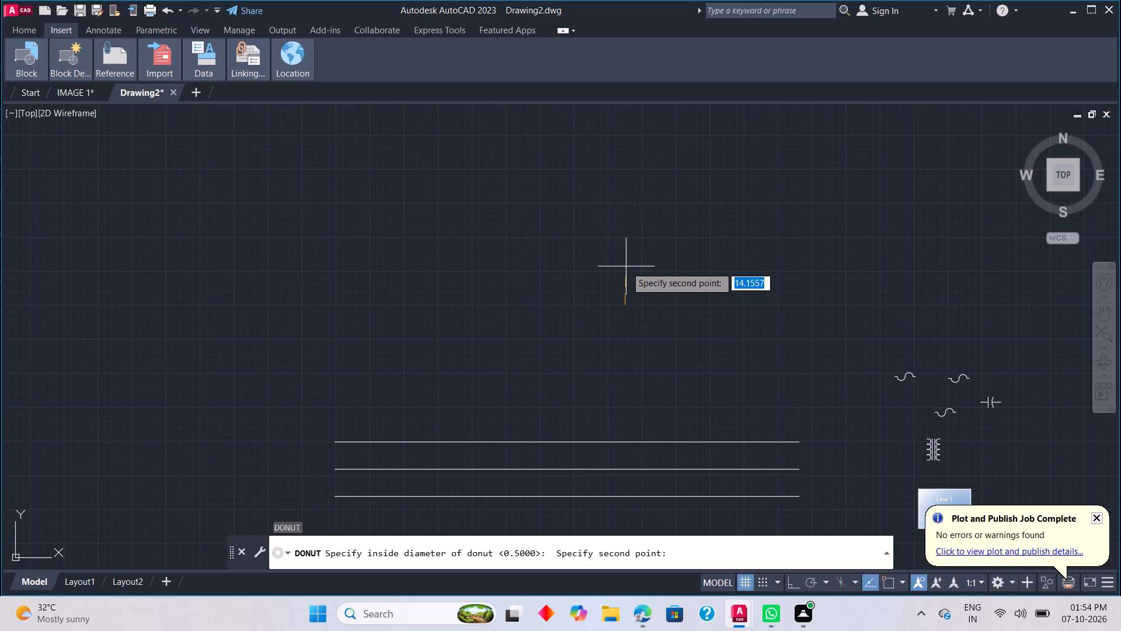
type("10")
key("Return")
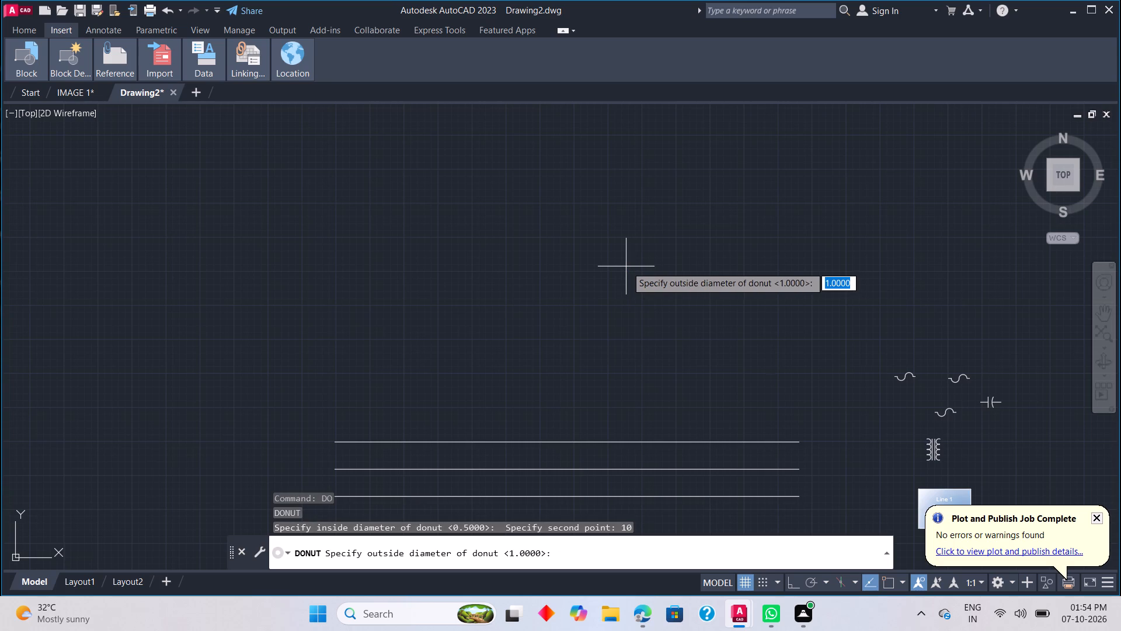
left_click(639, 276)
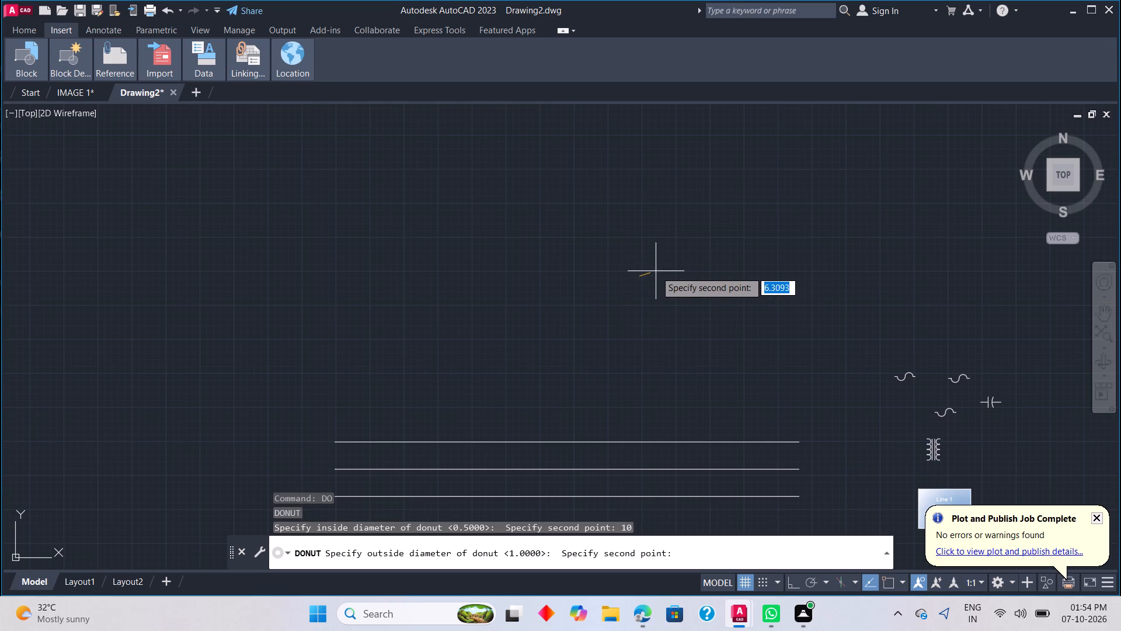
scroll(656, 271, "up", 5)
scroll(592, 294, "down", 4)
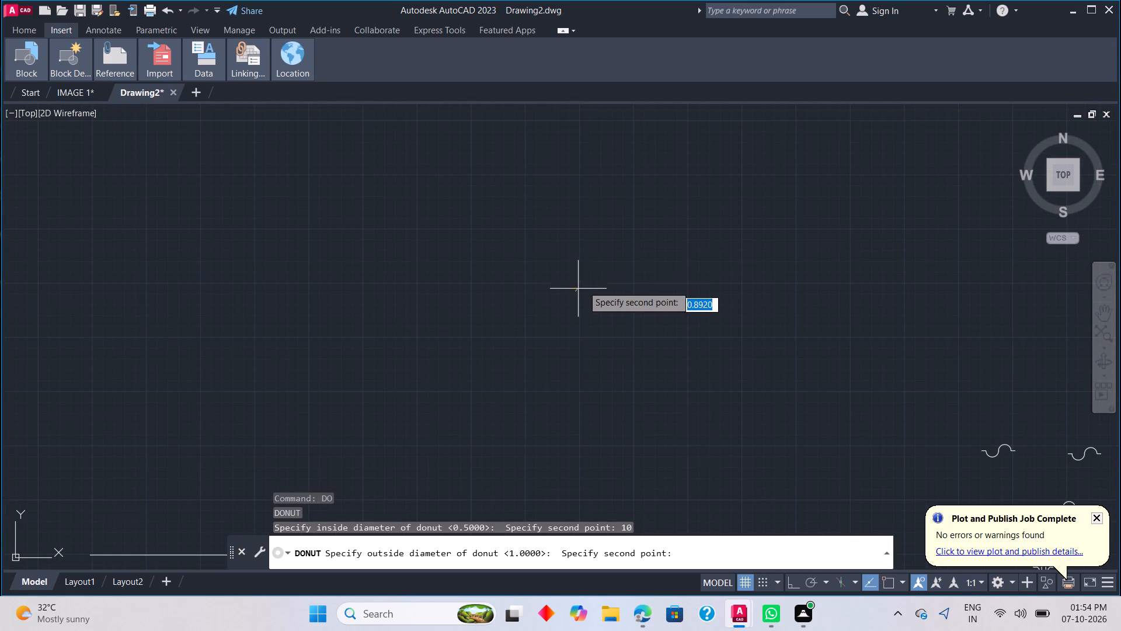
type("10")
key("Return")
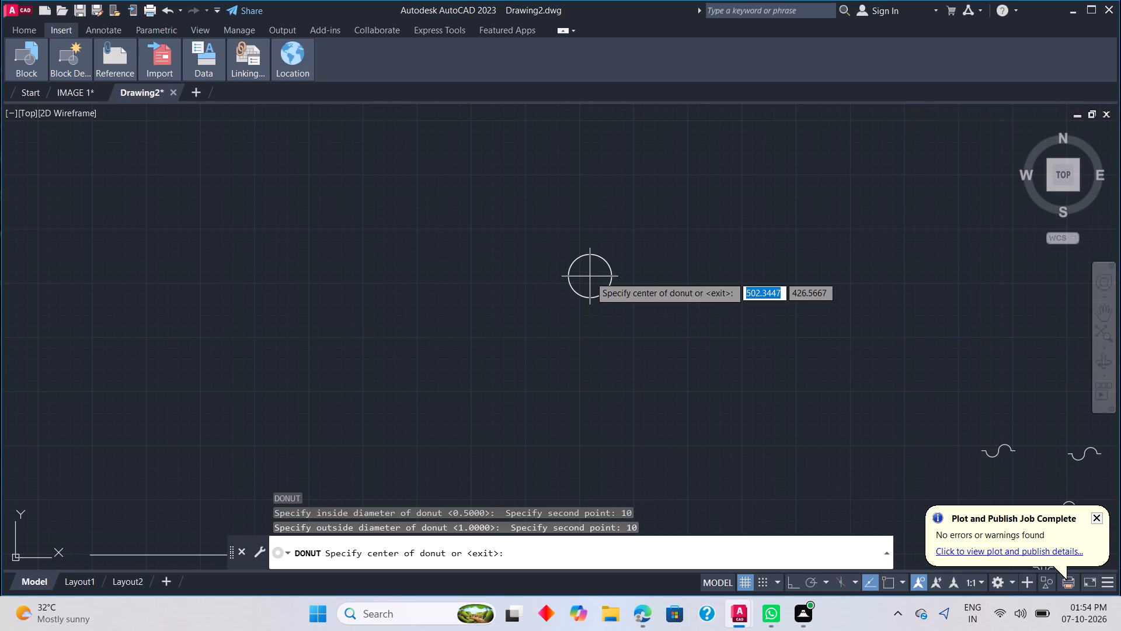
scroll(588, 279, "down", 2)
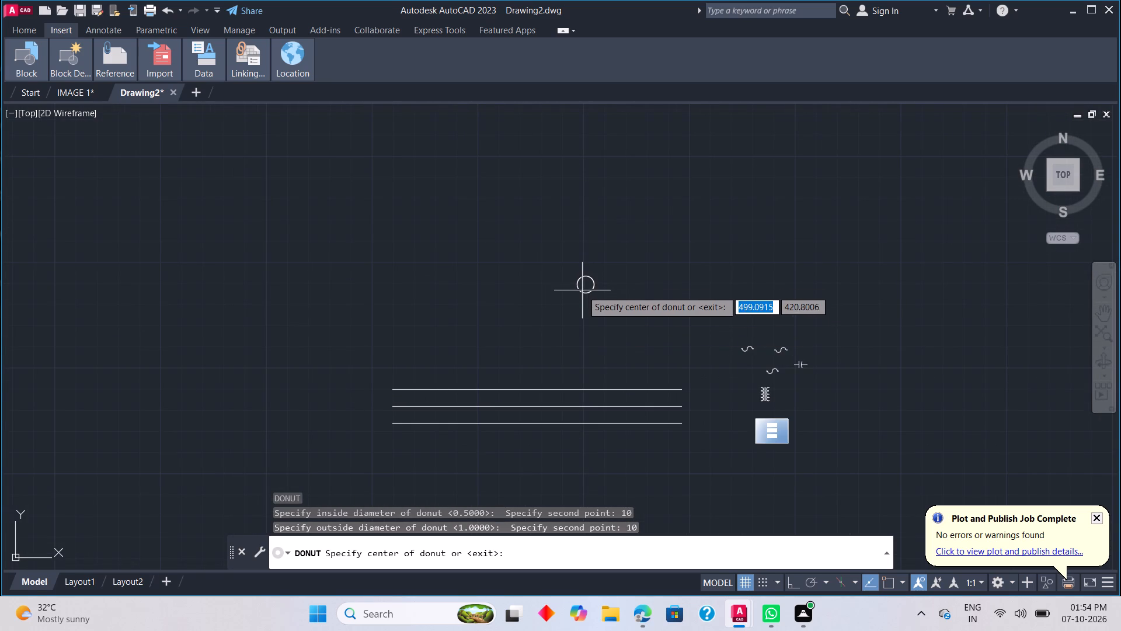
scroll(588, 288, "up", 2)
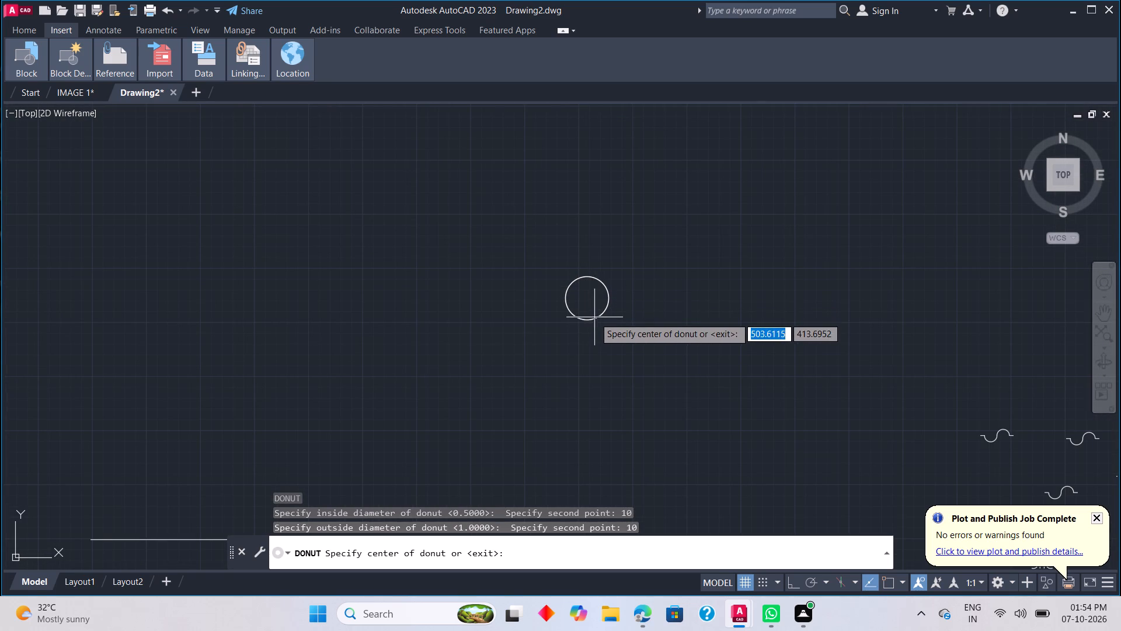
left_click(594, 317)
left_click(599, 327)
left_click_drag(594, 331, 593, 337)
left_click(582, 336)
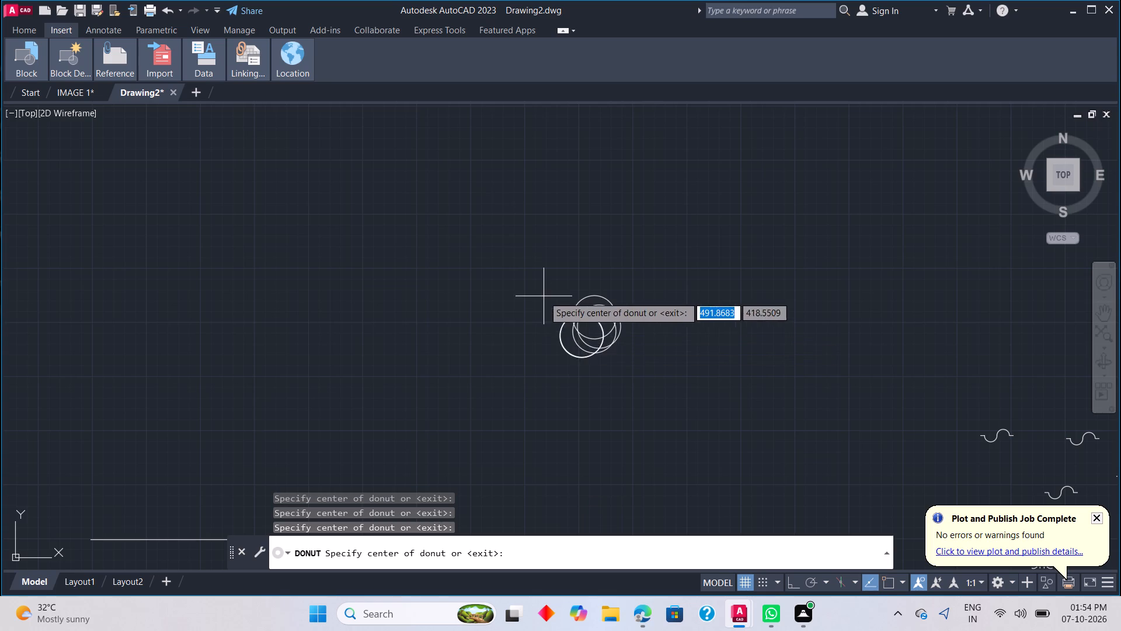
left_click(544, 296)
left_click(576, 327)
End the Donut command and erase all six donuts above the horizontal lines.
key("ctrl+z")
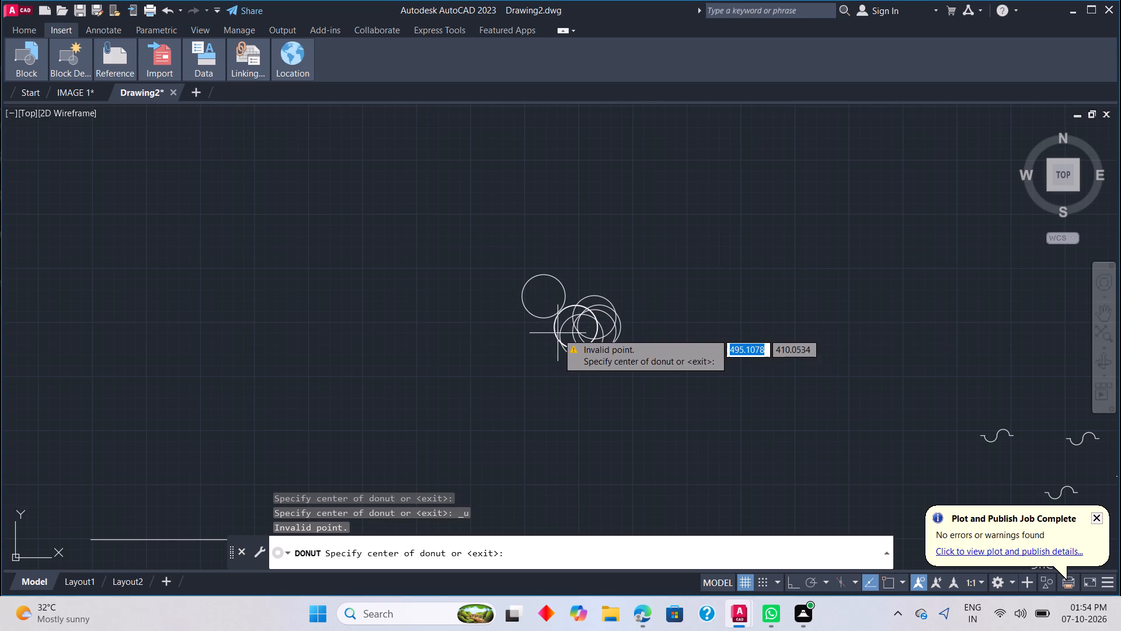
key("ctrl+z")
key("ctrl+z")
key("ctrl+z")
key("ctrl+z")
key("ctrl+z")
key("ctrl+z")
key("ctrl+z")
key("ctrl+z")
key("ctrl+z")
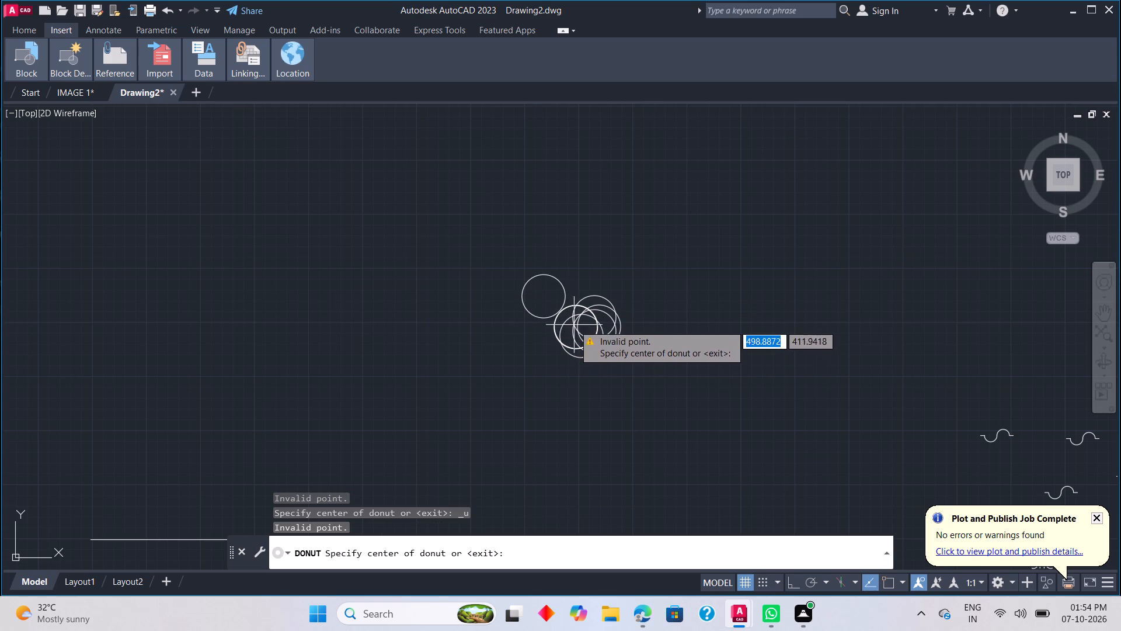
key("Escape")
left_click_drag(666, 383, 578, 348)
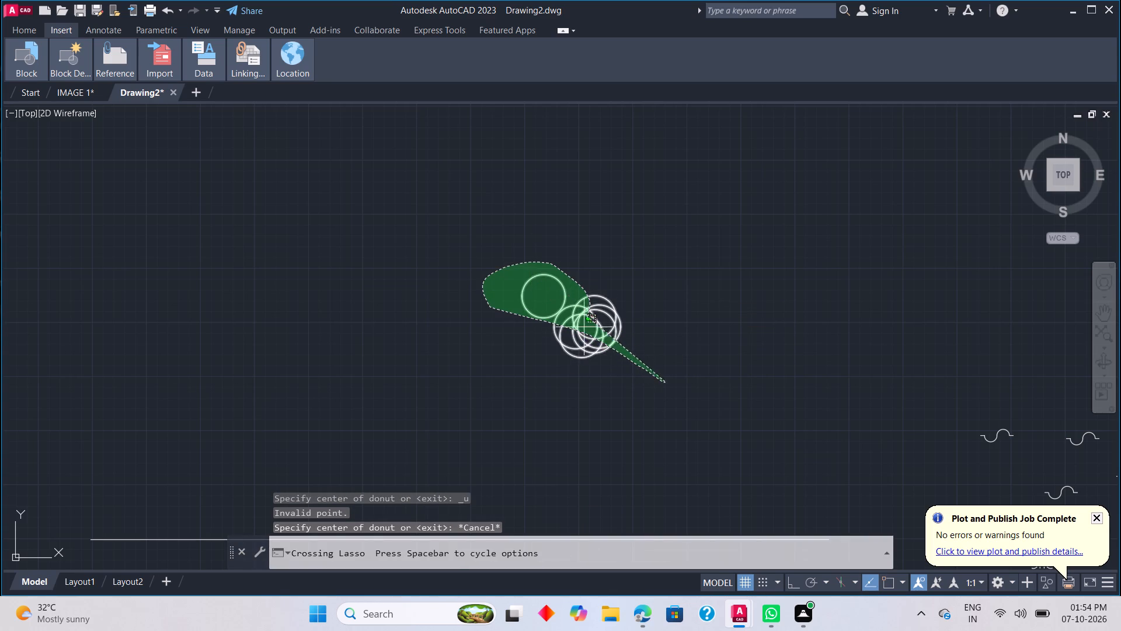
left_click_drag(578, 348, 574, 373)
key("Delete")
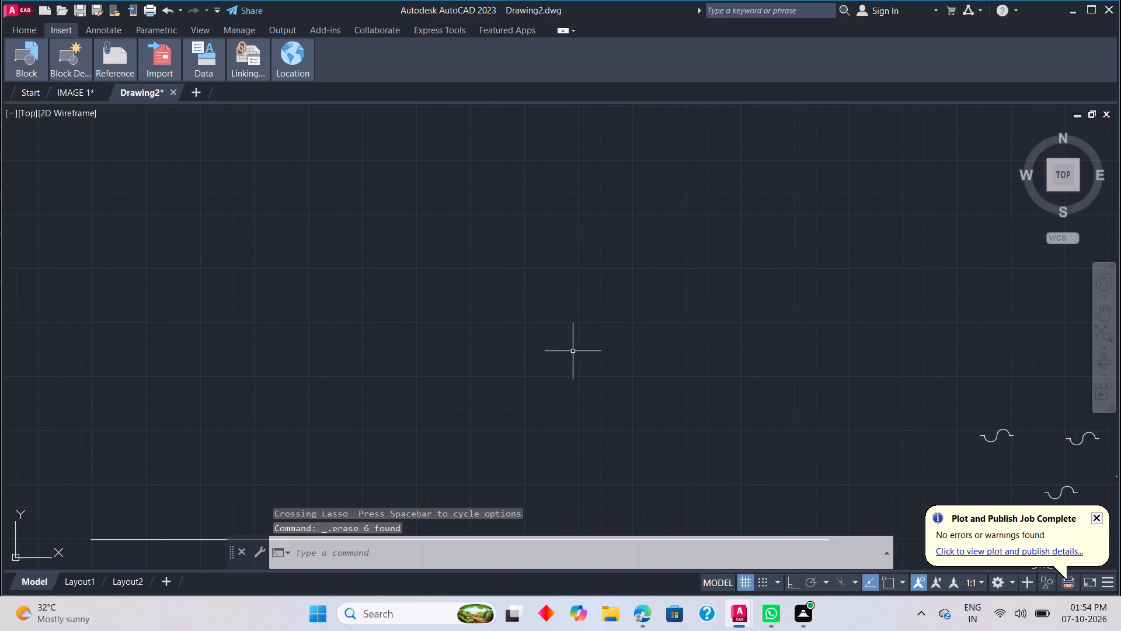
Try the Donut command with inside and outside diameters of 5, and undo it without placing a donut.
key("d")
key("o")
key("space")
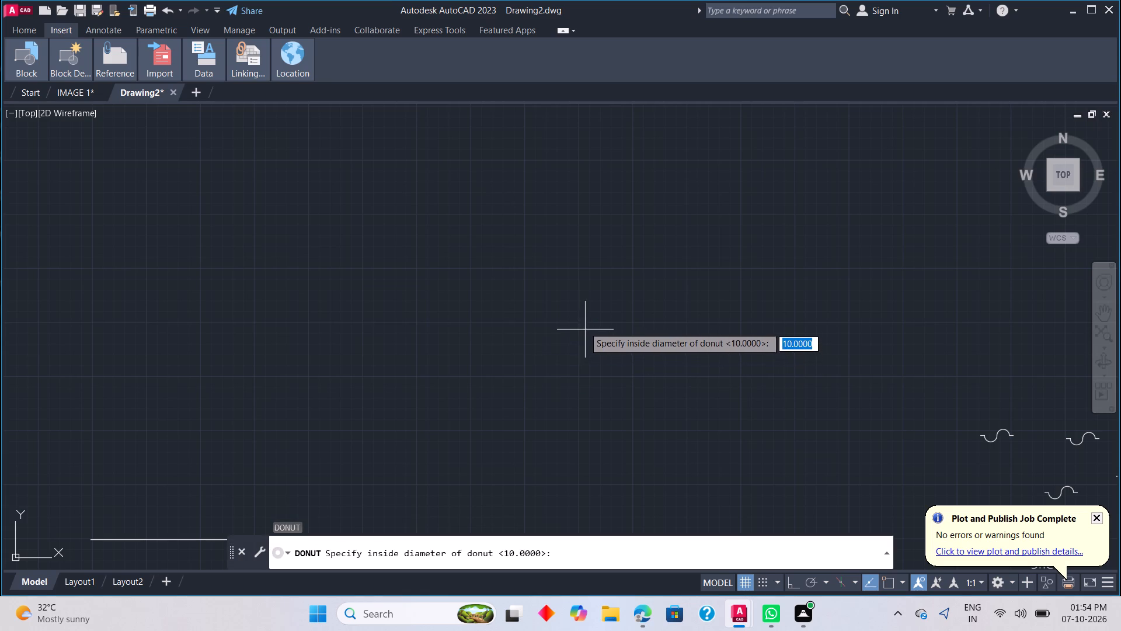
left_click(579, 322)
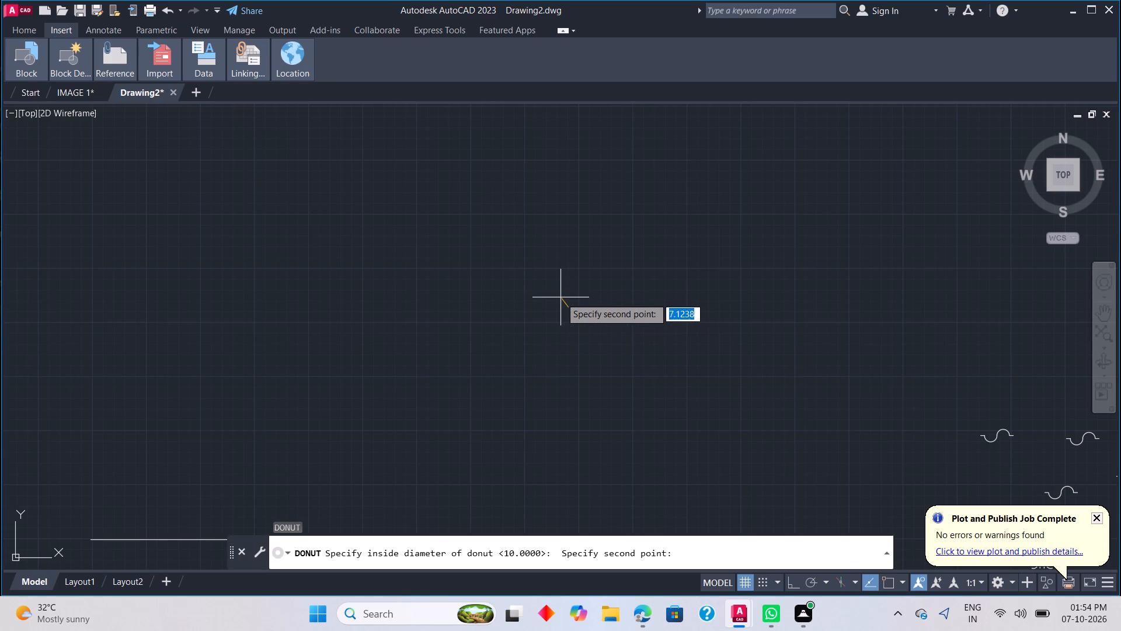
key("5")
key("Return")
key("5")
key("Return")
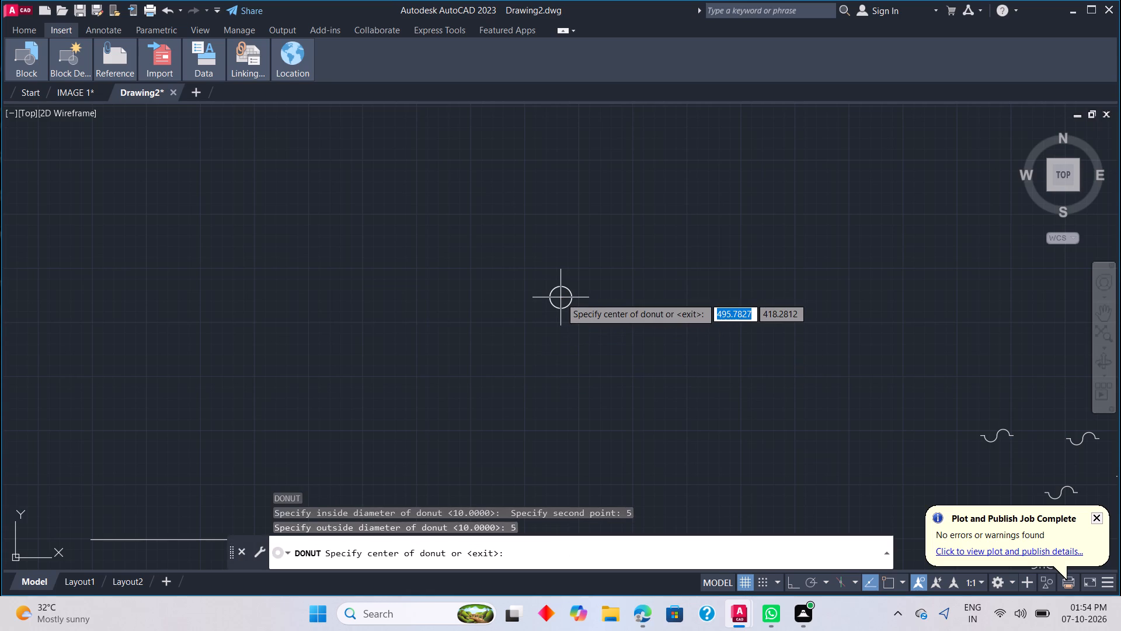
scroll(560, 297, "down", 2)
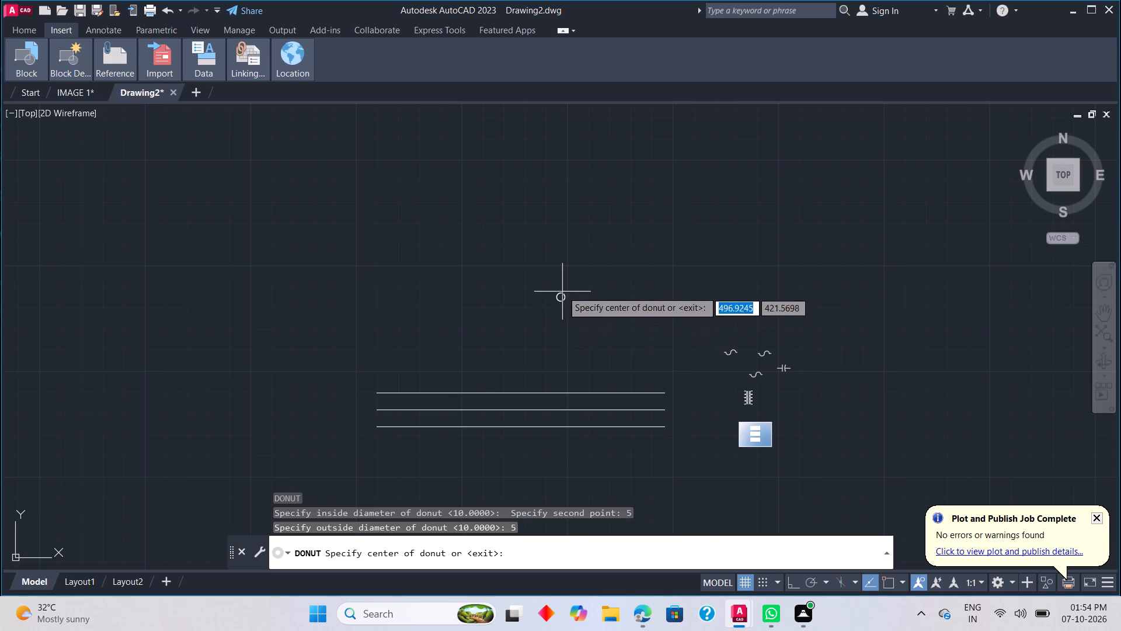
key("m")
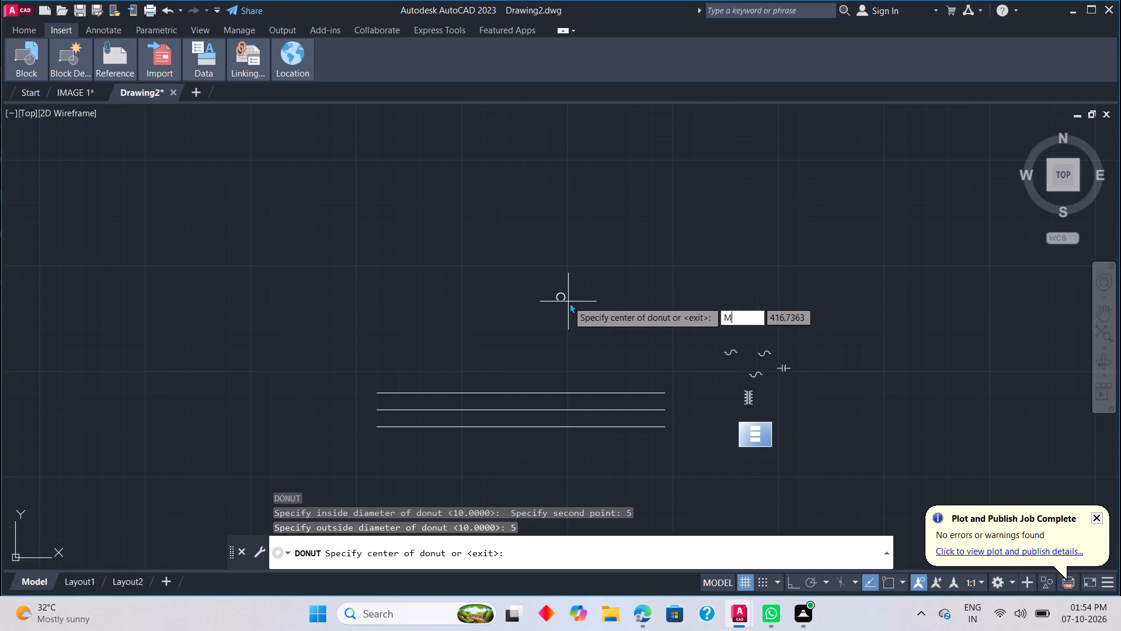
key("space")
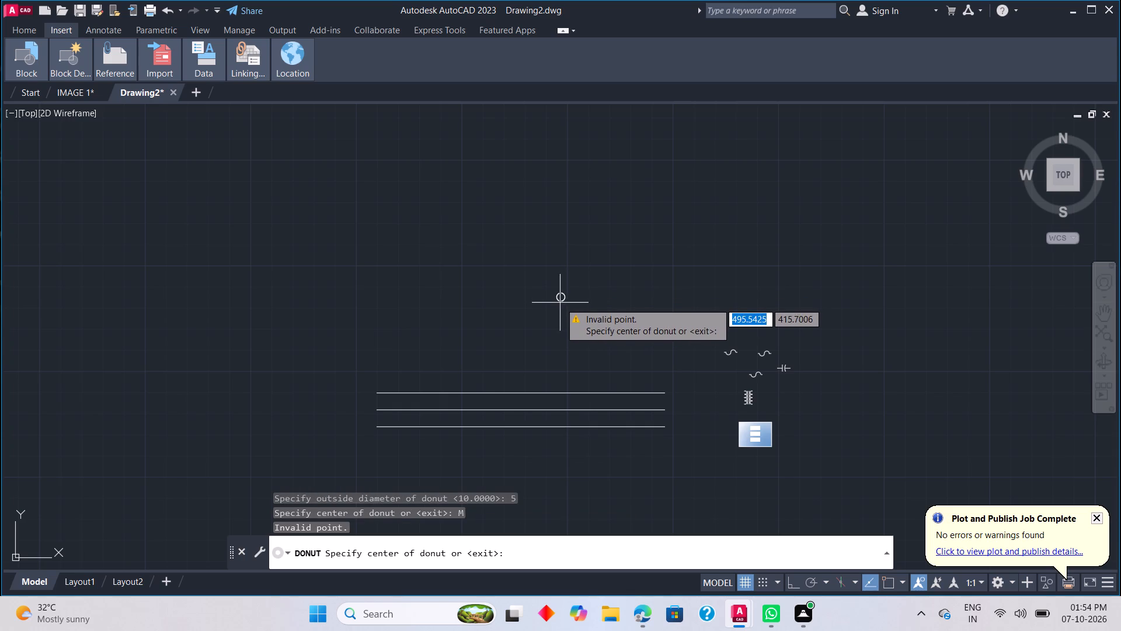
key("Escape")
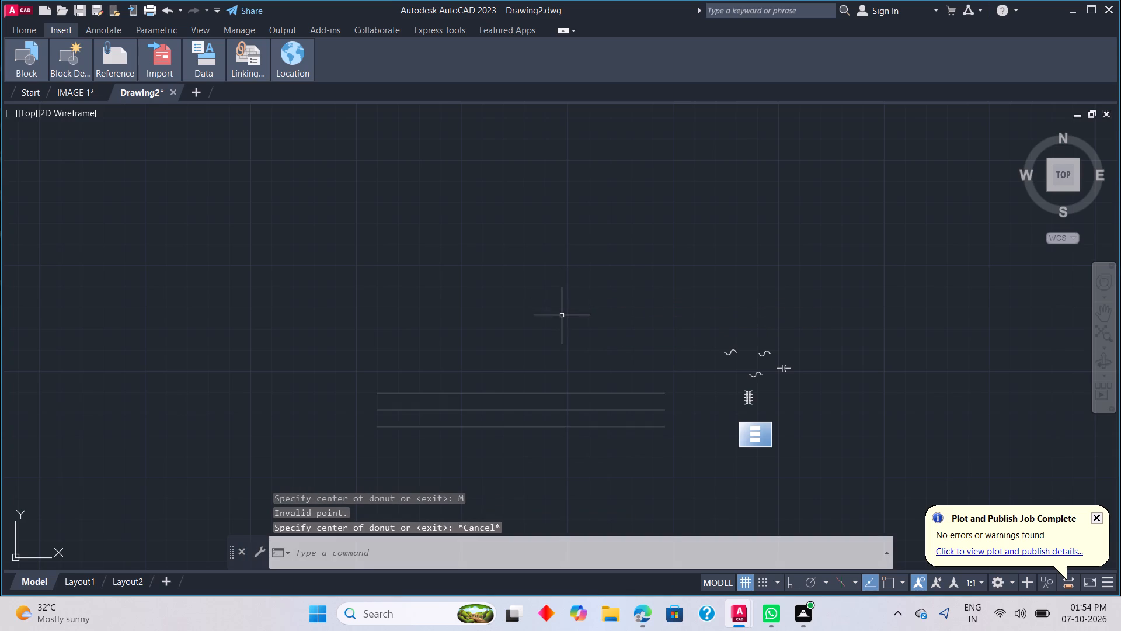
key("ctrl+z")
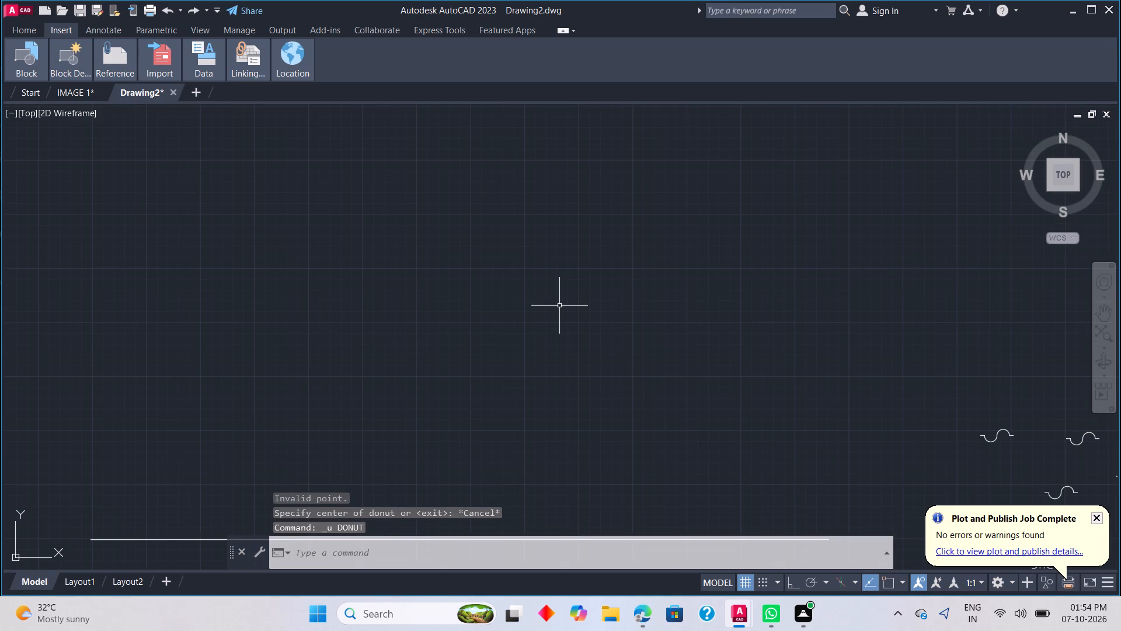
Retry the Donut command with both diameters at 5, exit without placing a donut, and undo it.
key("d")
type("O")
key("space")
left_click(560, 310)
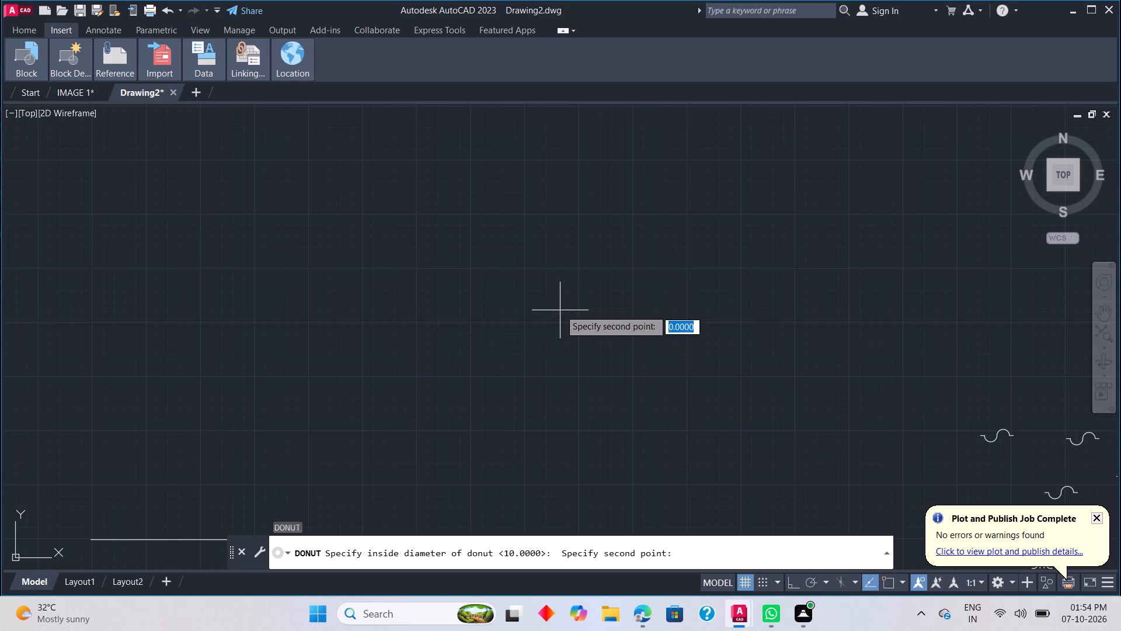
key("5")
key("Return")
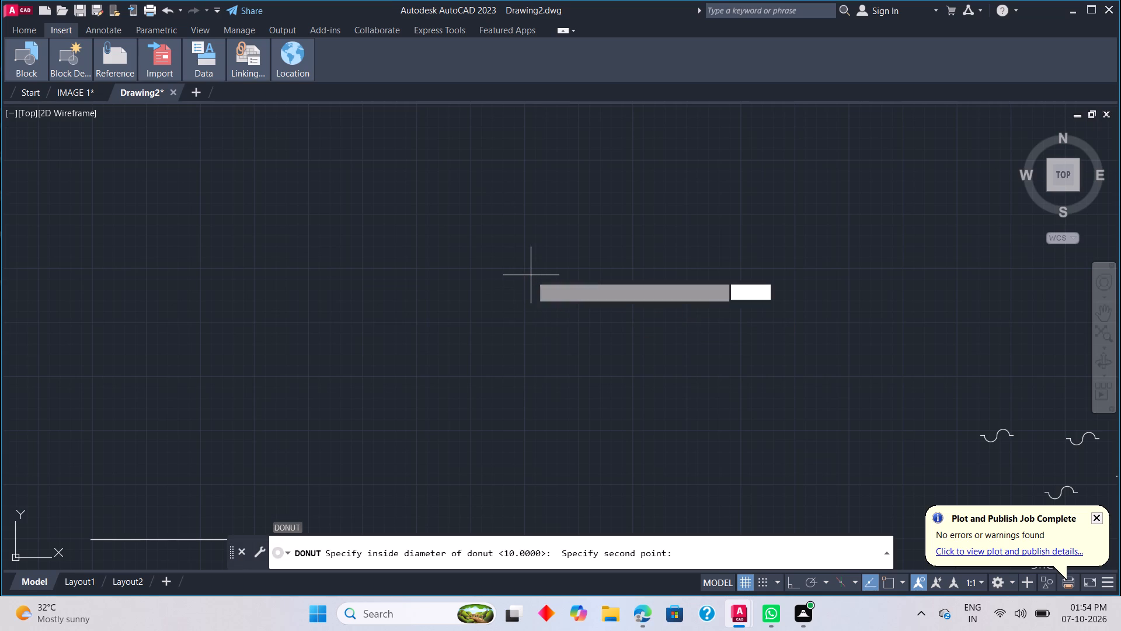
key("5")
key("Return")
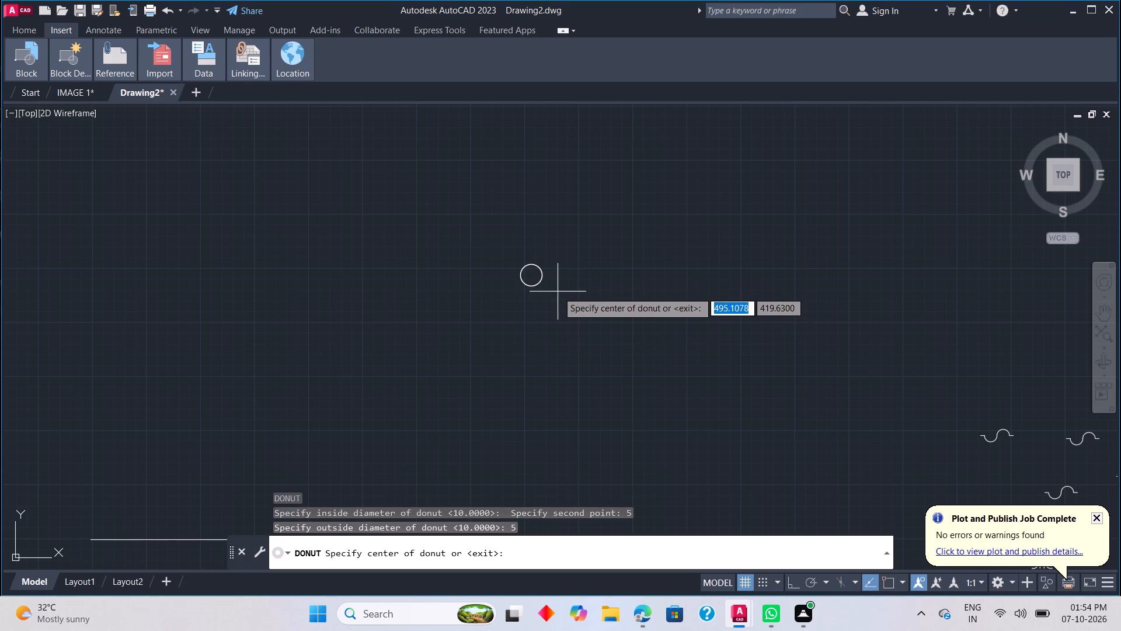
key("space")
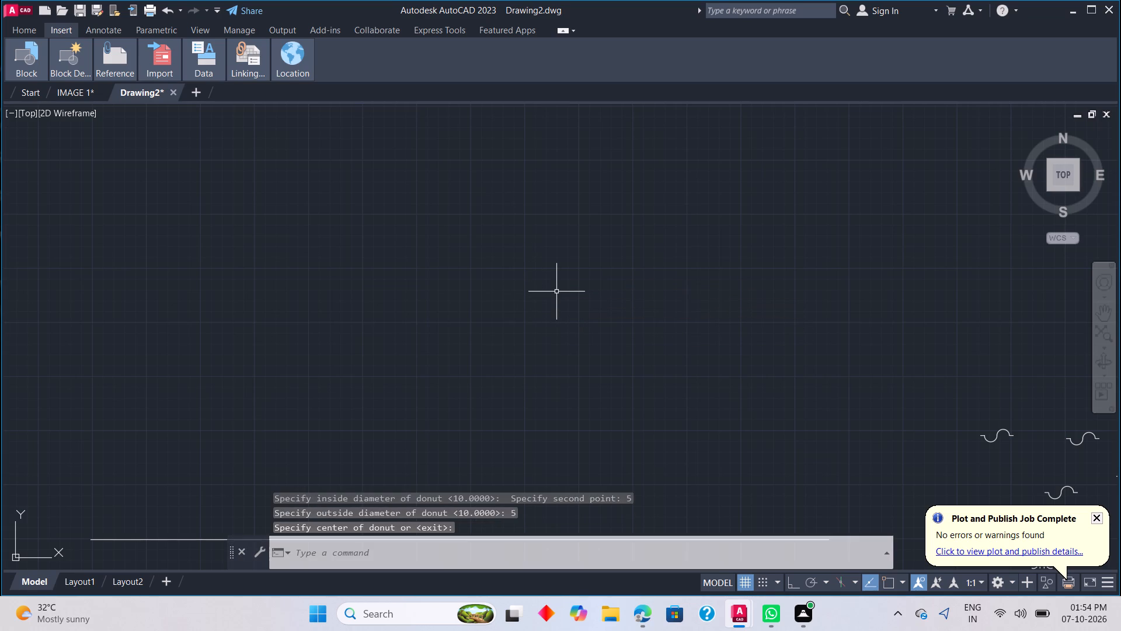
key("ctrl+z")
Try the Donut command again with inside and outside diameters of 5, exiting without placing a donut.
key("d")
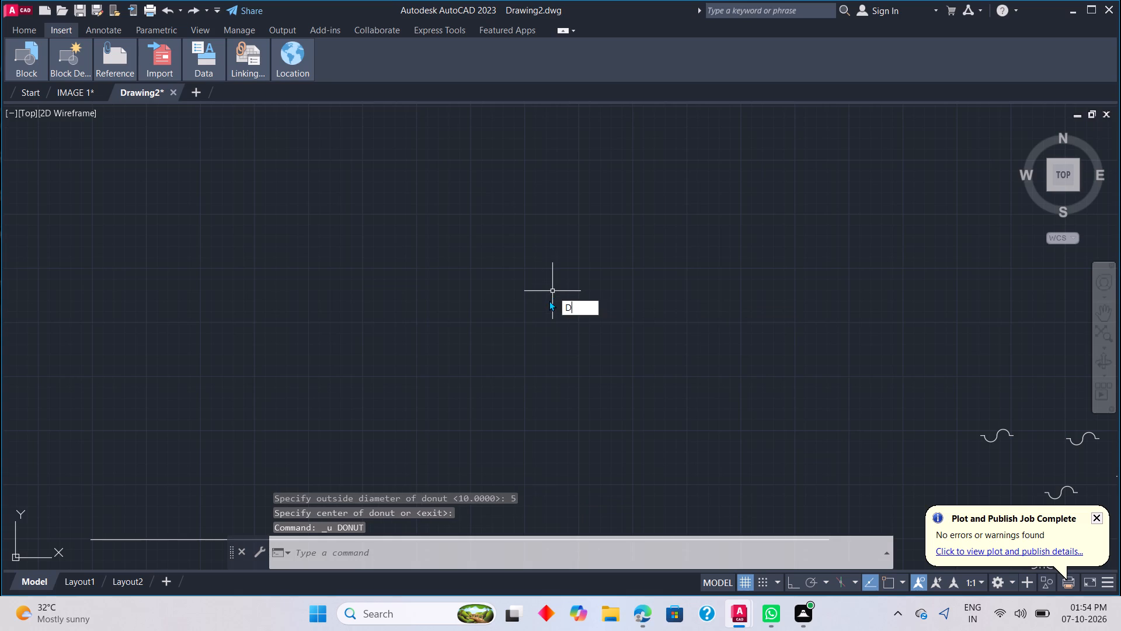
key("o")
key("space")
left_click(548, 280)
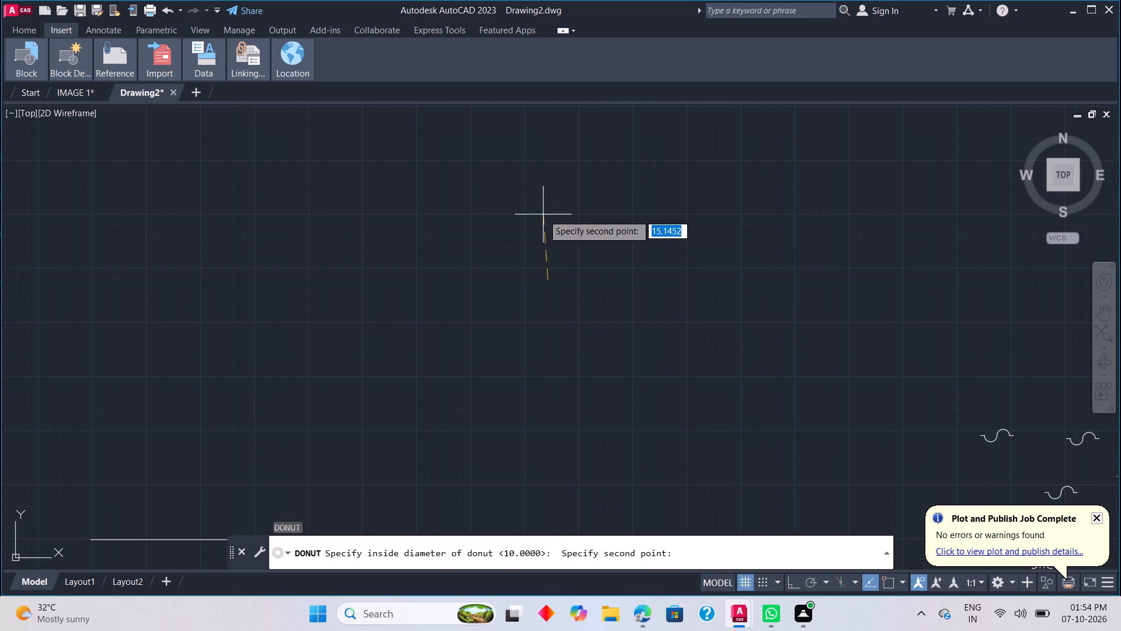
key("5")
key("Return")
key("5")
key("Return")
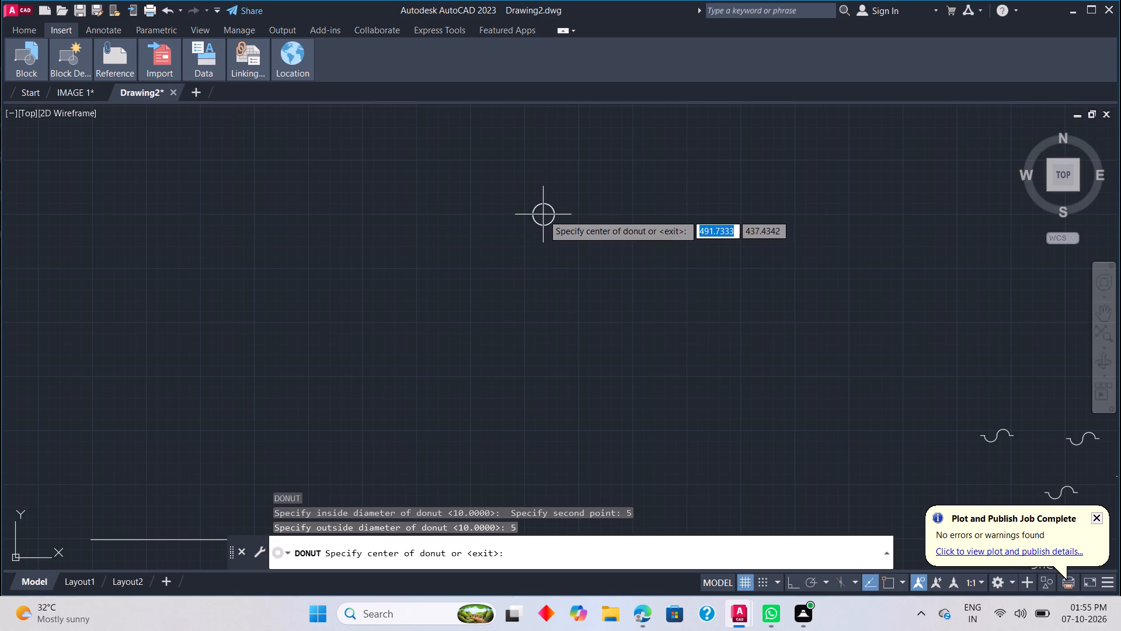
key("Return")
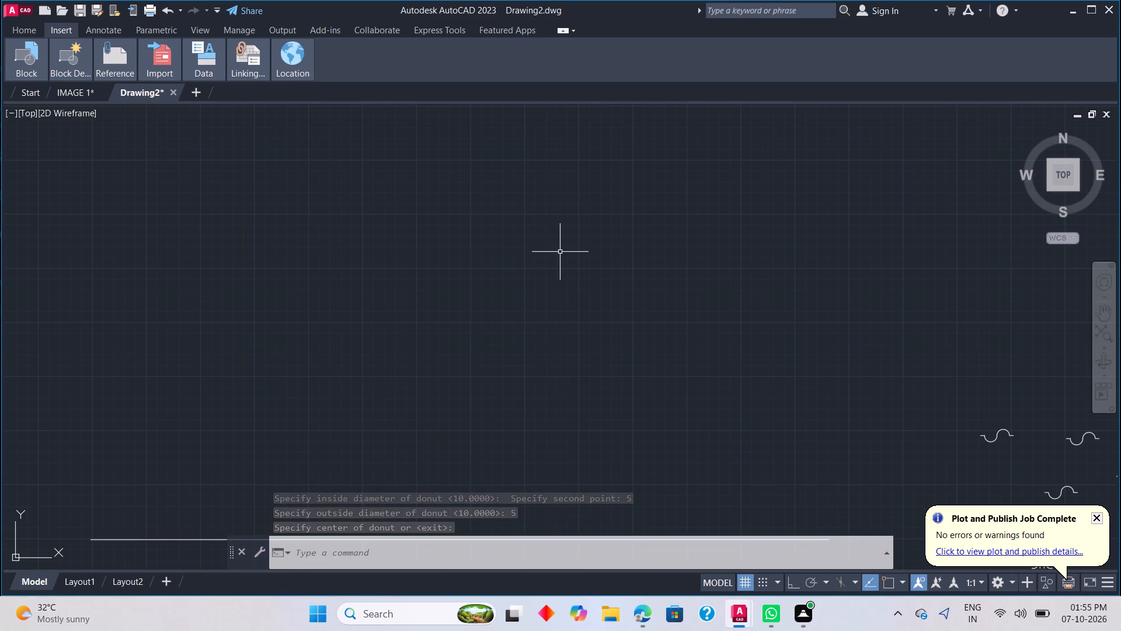
Place three donuts with inside and outside diameters of 5 above the horizontal lines, one below another, and end the command.
key("space")
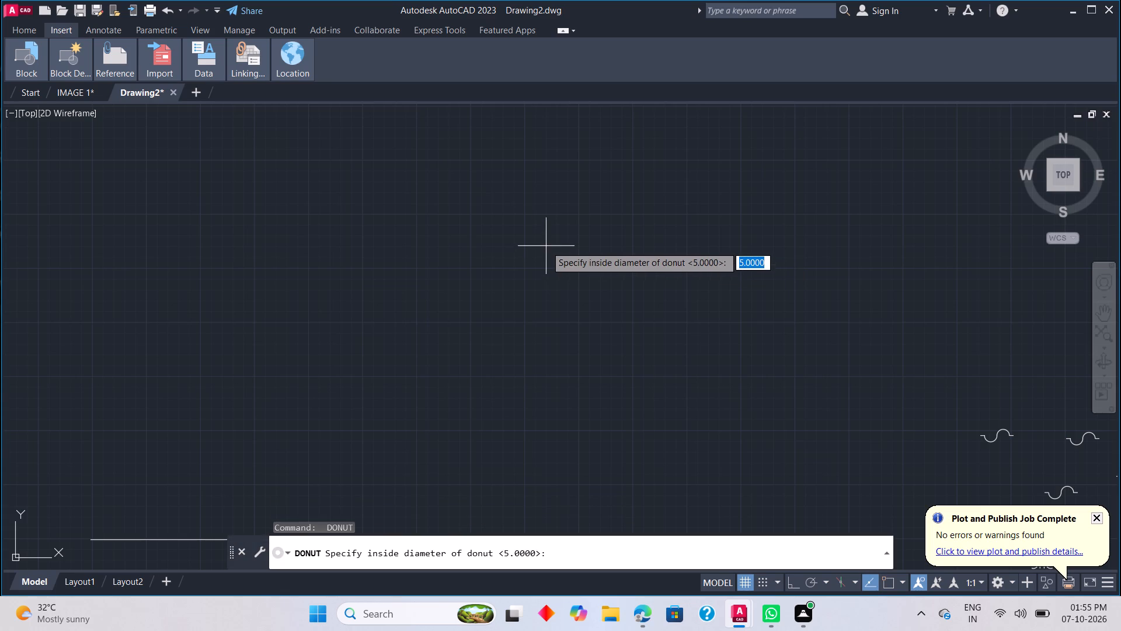
left_click(573, 268)
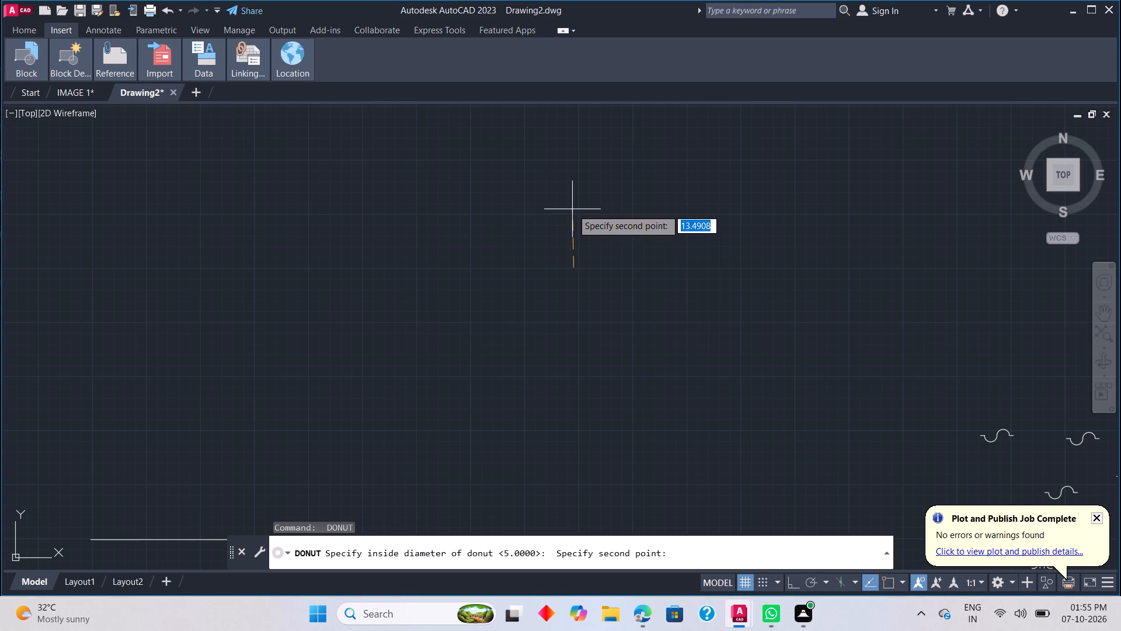
key("5")
key("Return")
key("5")
key("Return")
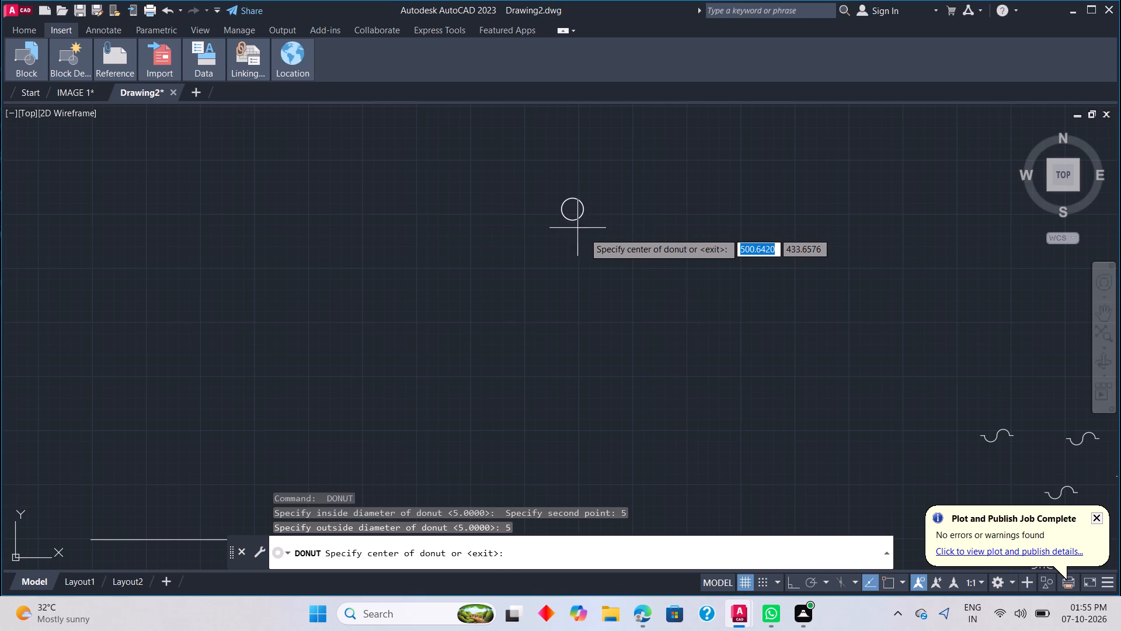
left_click(586, 233)
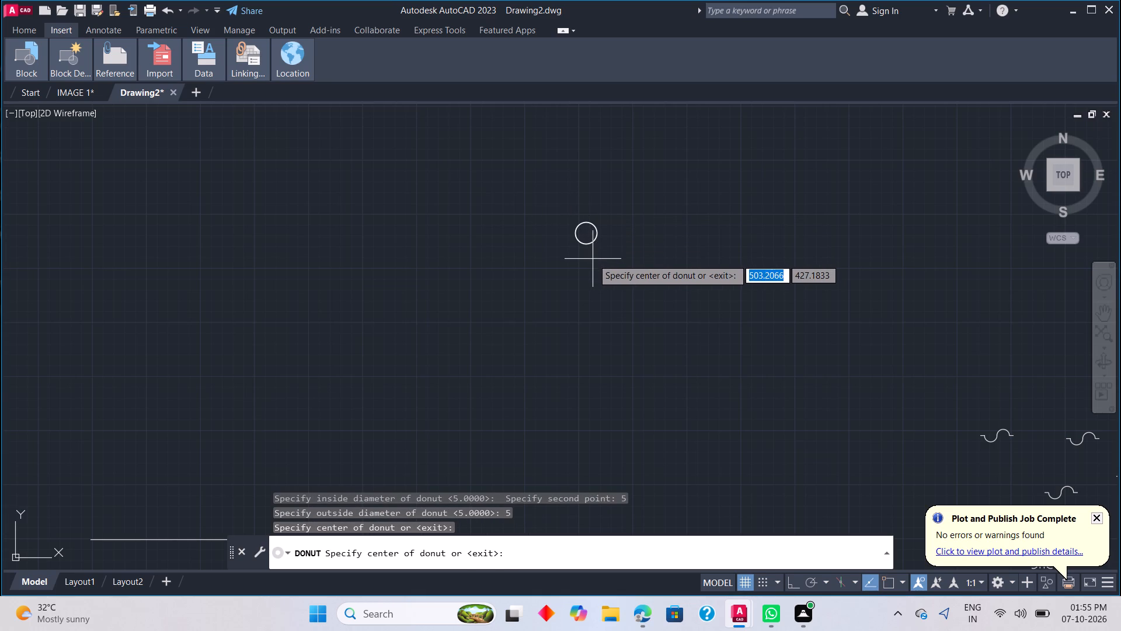
left_click(593, 259)
left_click(599, 274)
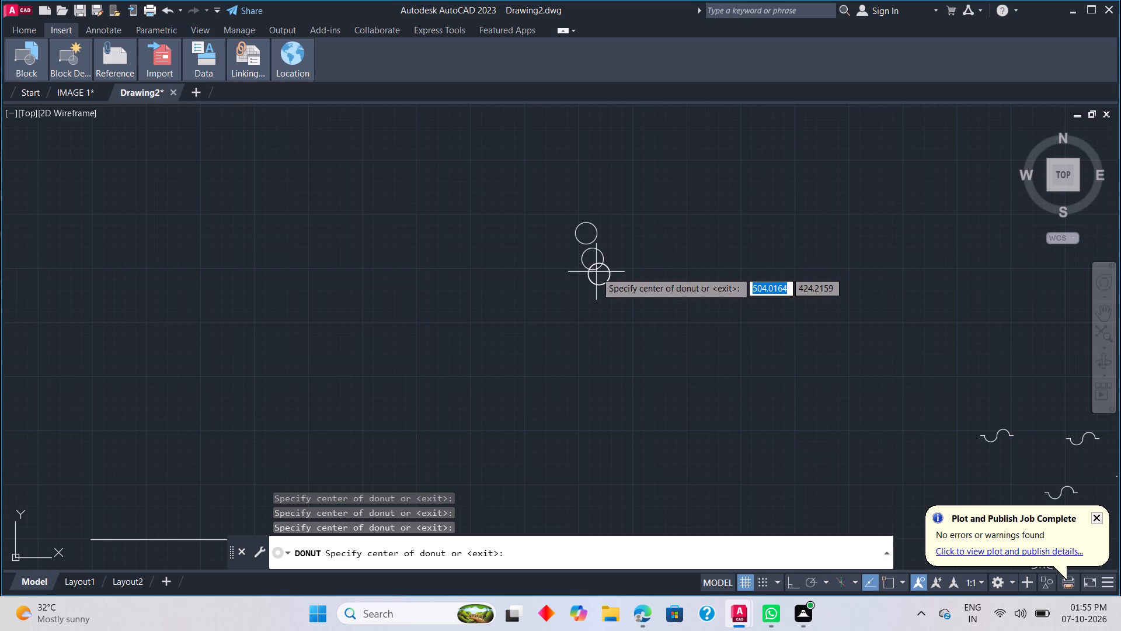
key("ctrl+z")
key("ctrl+z")
key("ctrl+z")
key("ctrl+z")
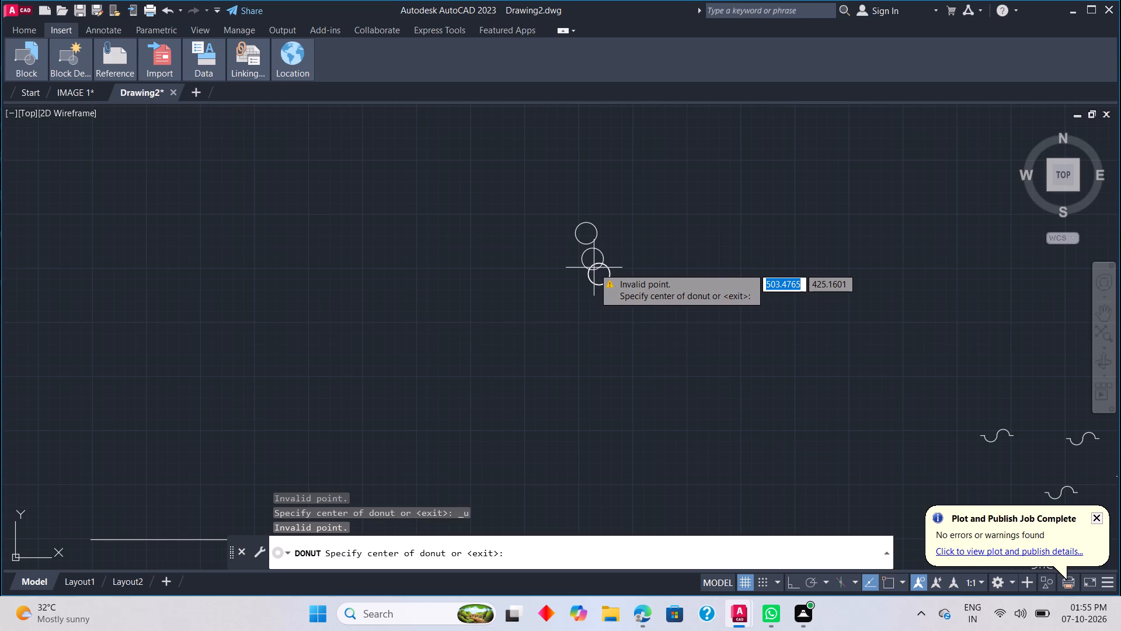
key("ctrl+z")
key("Escape")
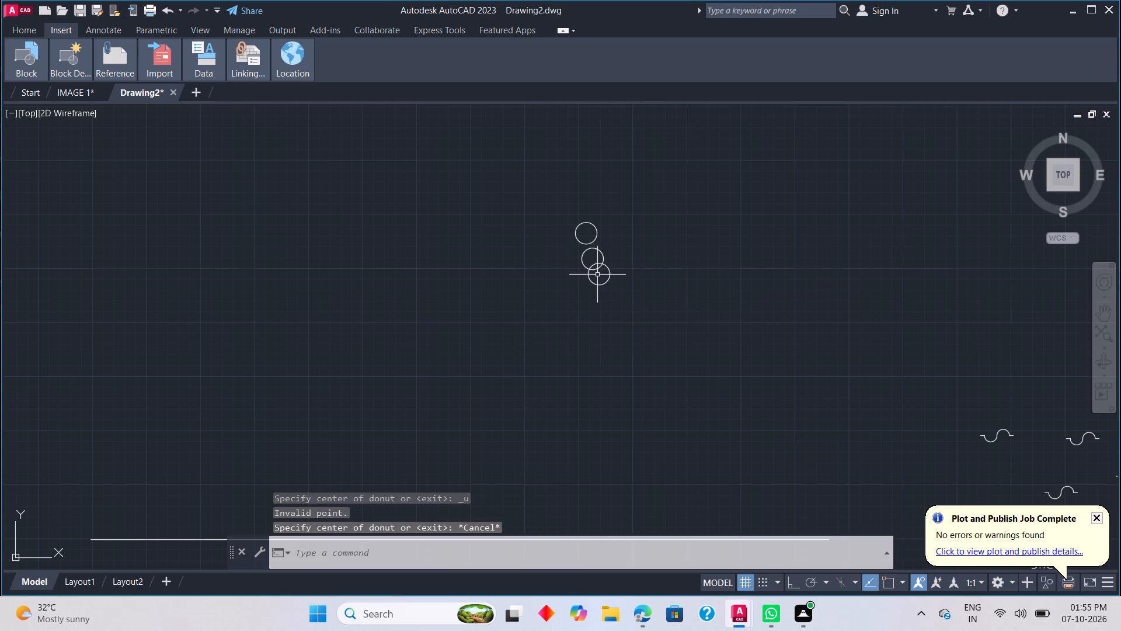
Erase the two lower donuts, keeping only the uppermost one.
left_click(603, 281)
key("Delete")
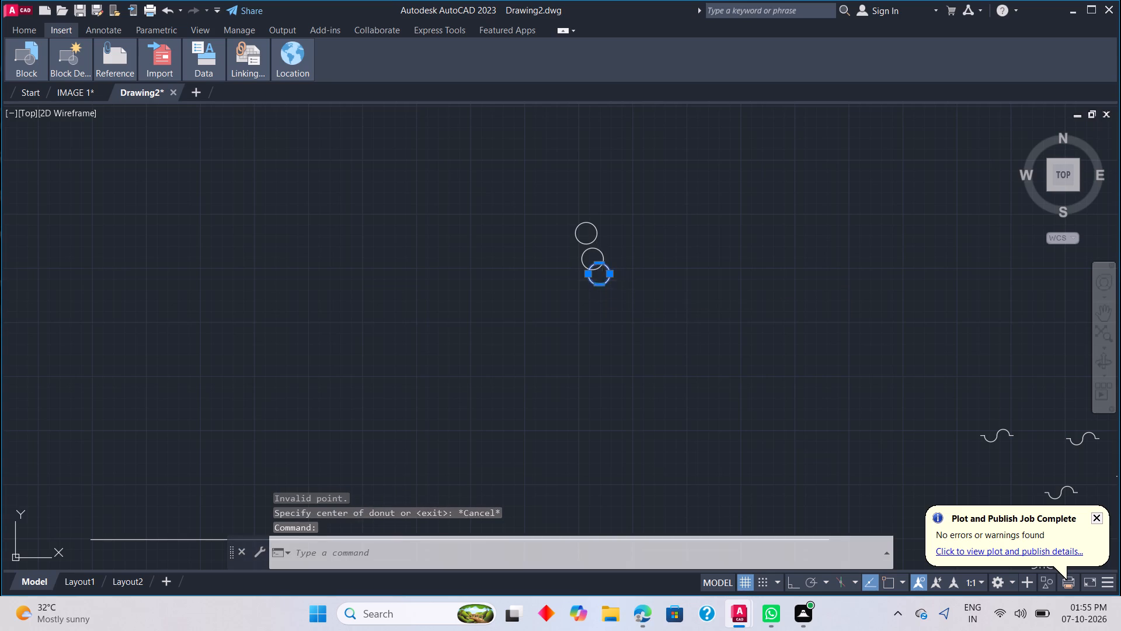
left_click(600, 266)
key("Delete")
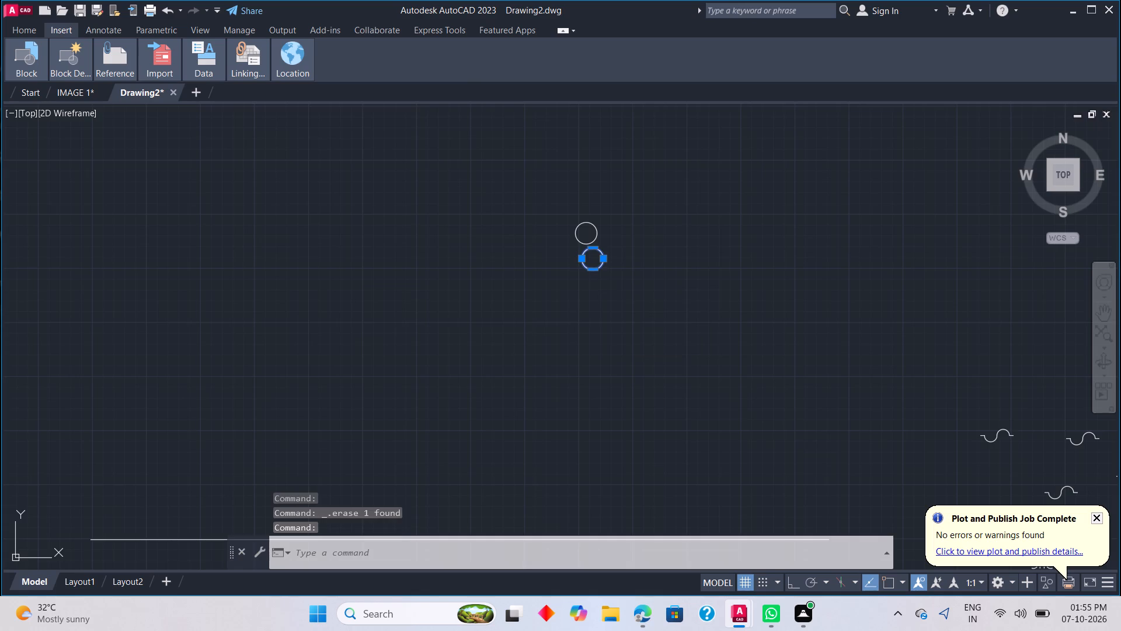
Move the remaining donut down onto the top horizontal line, left of the line's midpoint.
scroll(597, 255, "down", 3)
scroll(599, 262, "up", 2)
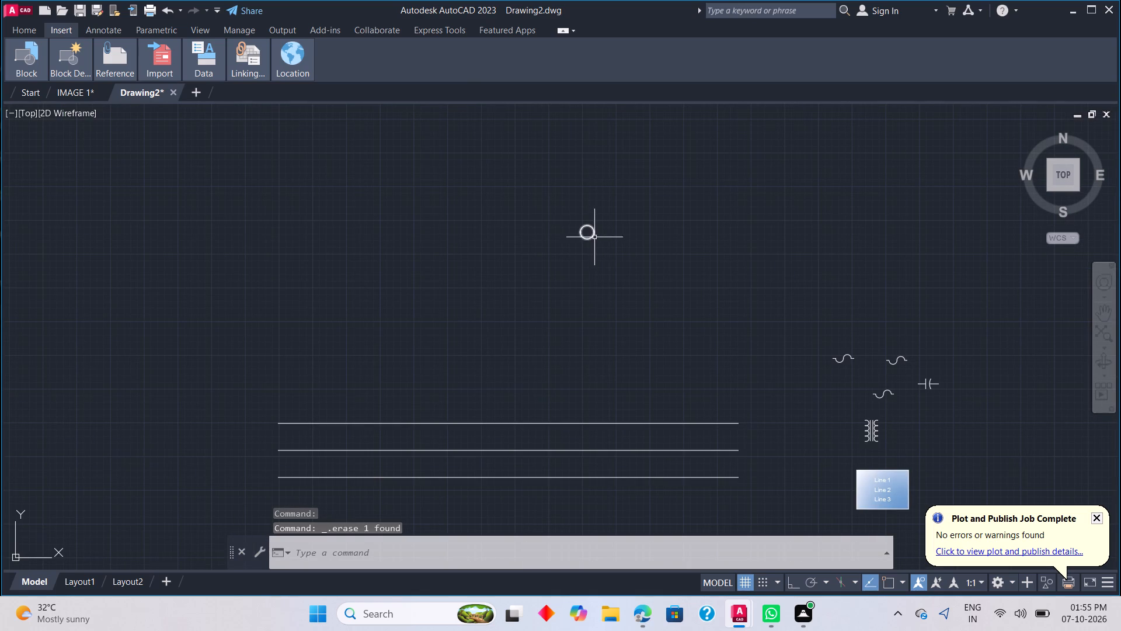
key("m")
key("space")
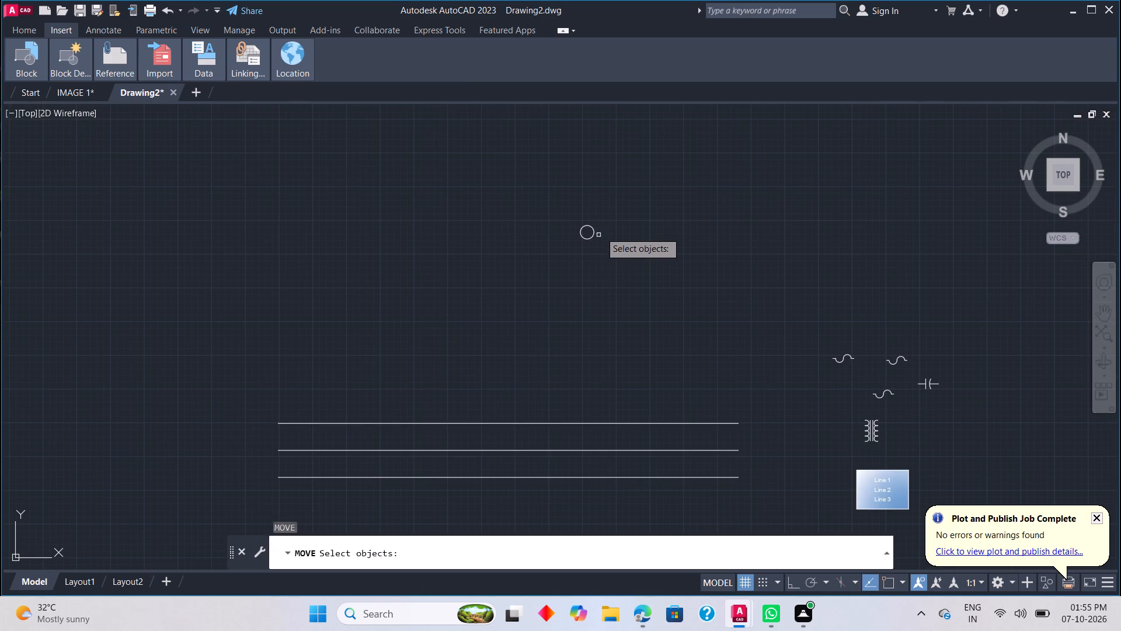
left_click(593, 235)
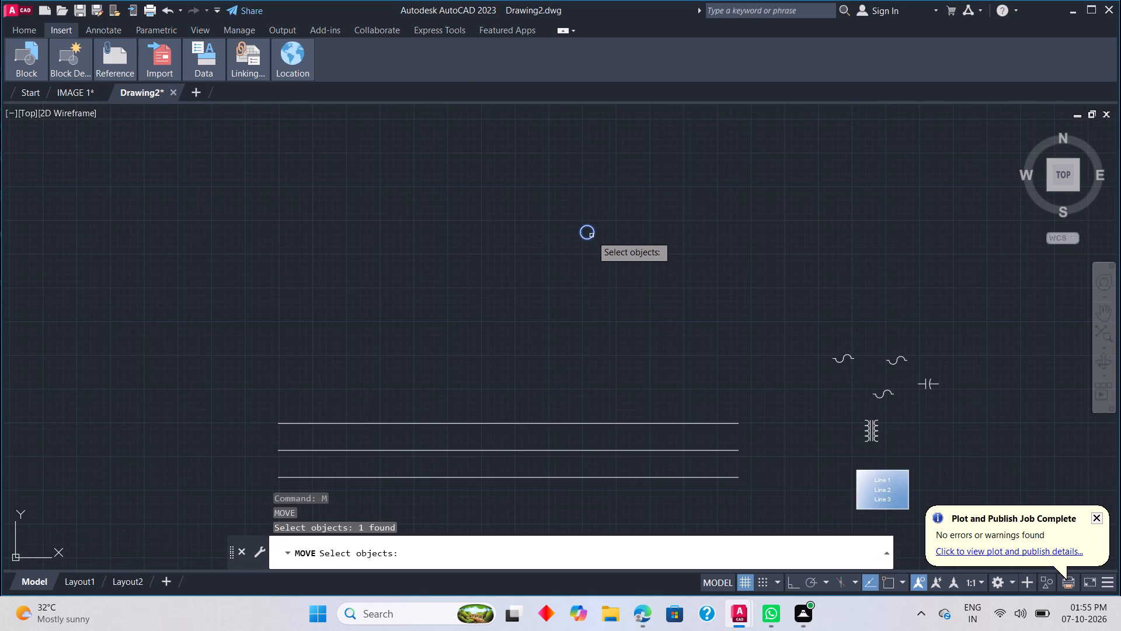
key("space")
left_click(582, 229)
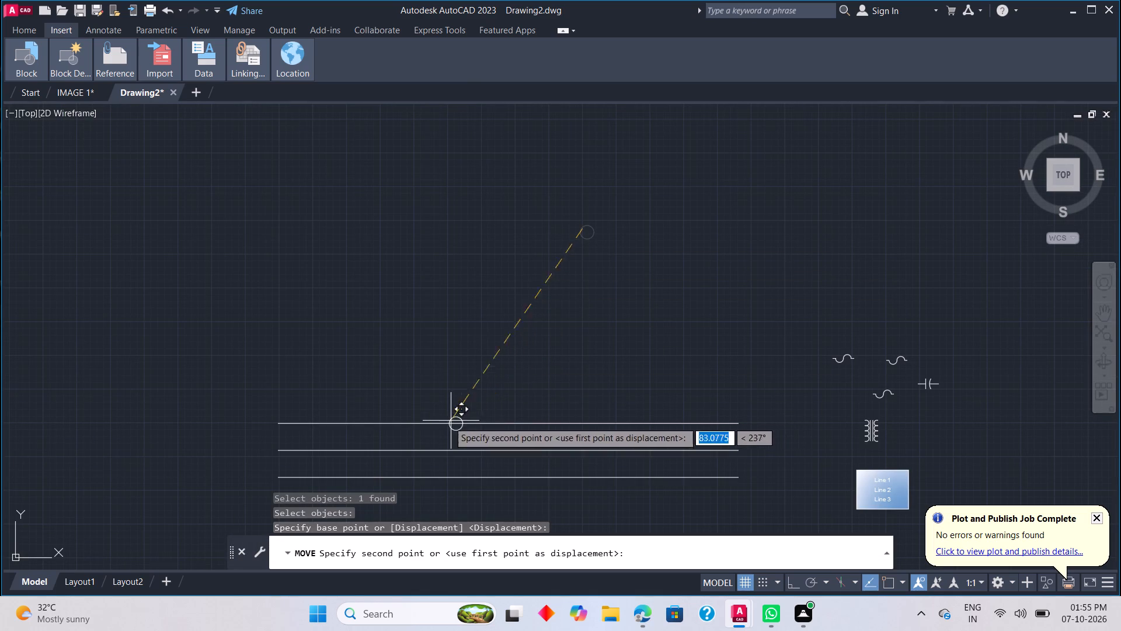
scroll(447, 414, "down", 1)
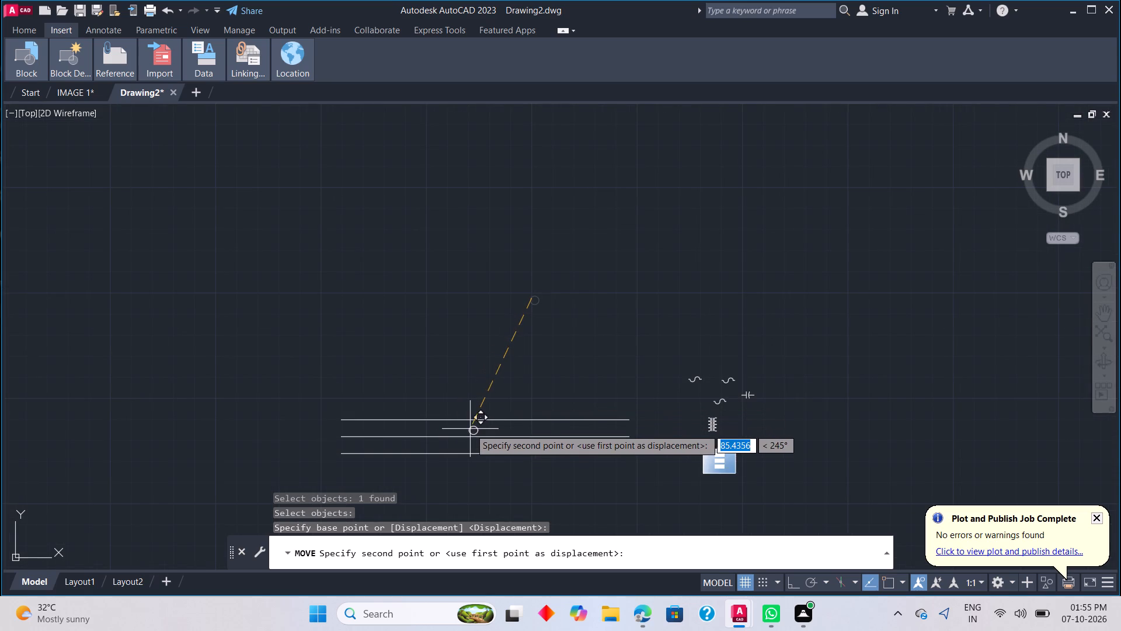
middle_click_drag(486, 401, 536, 330)
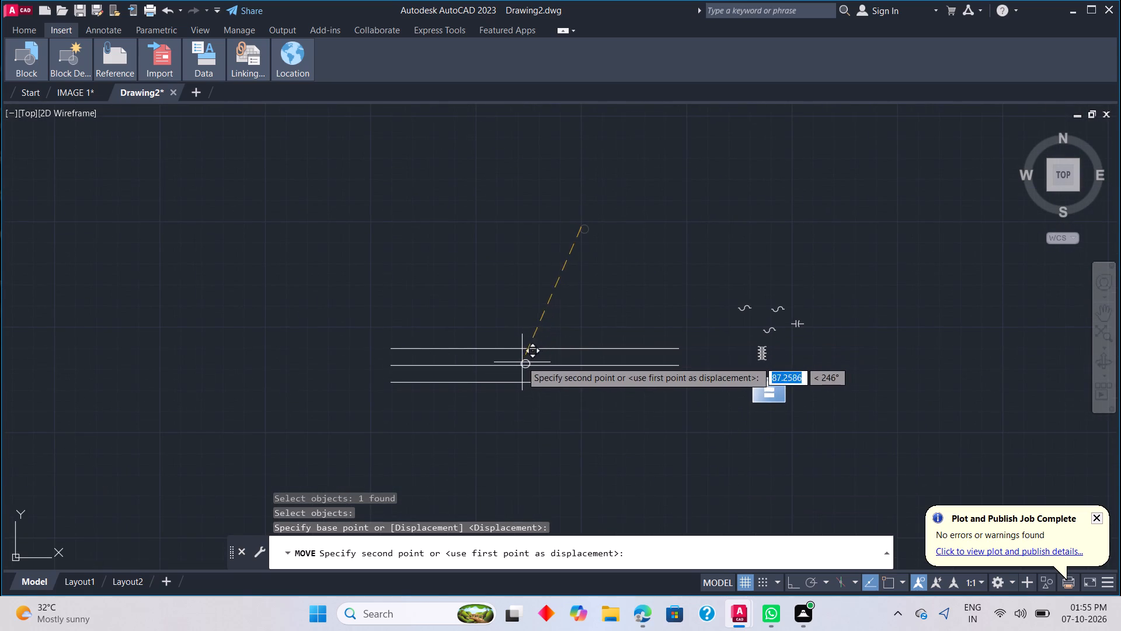
left_click(488, 347)
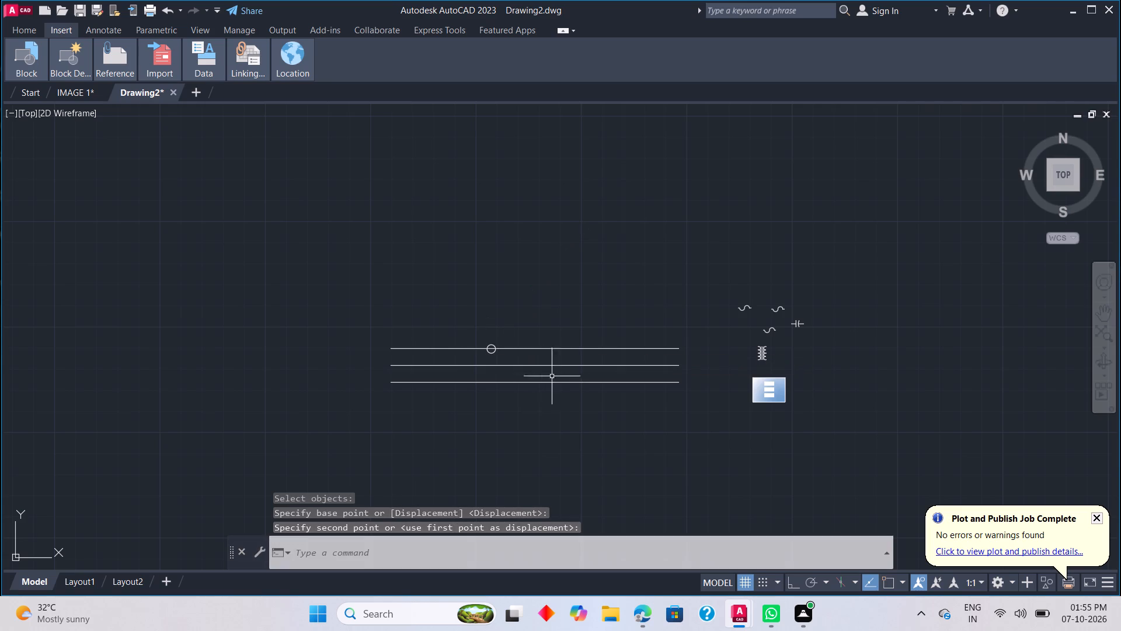
left_click(495, 353)
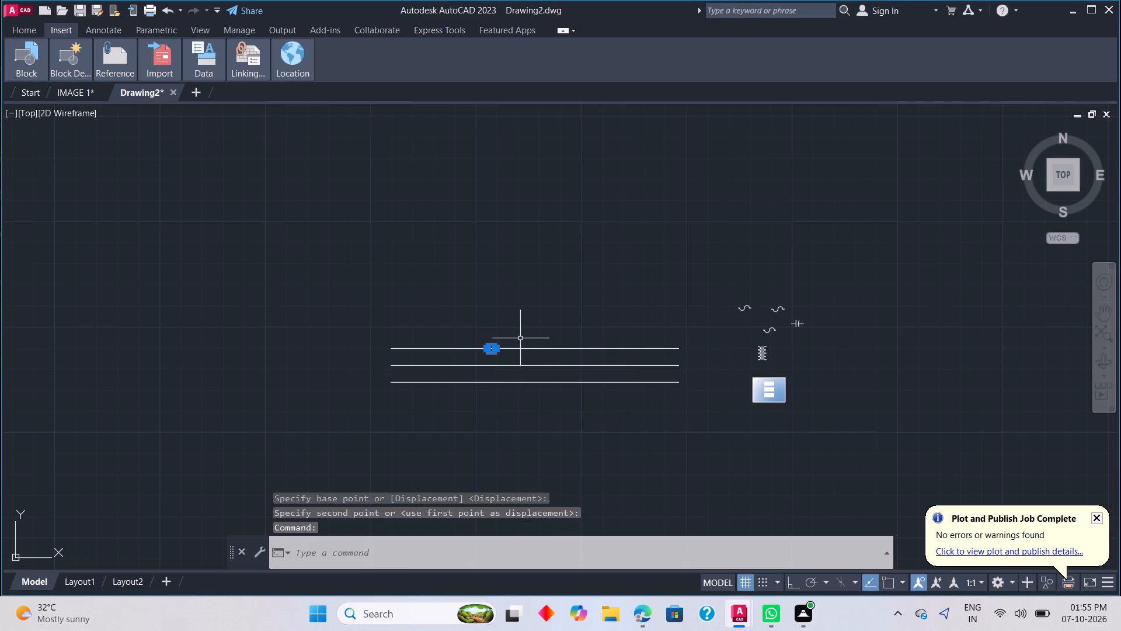
key("Escape")
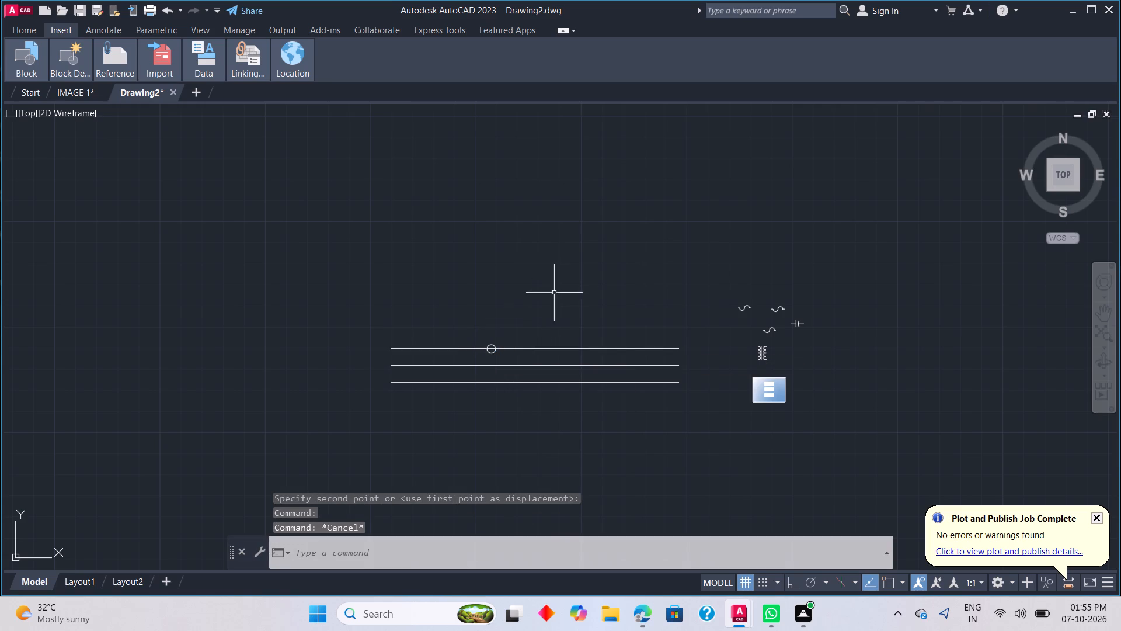
Copy the donut from the top line onto the middle line, undoing the first placement and placing the copy about 52 units away.
scroll(527, 323, "up", 1)
scroll(482, 377, "up", 2)
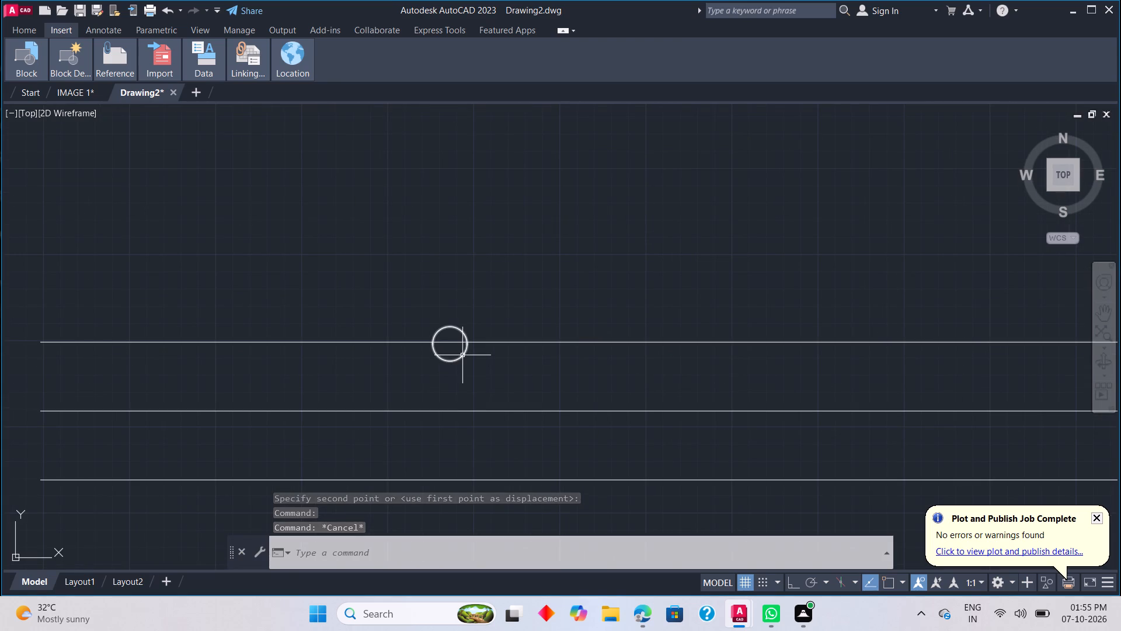
left_click(462, 355)
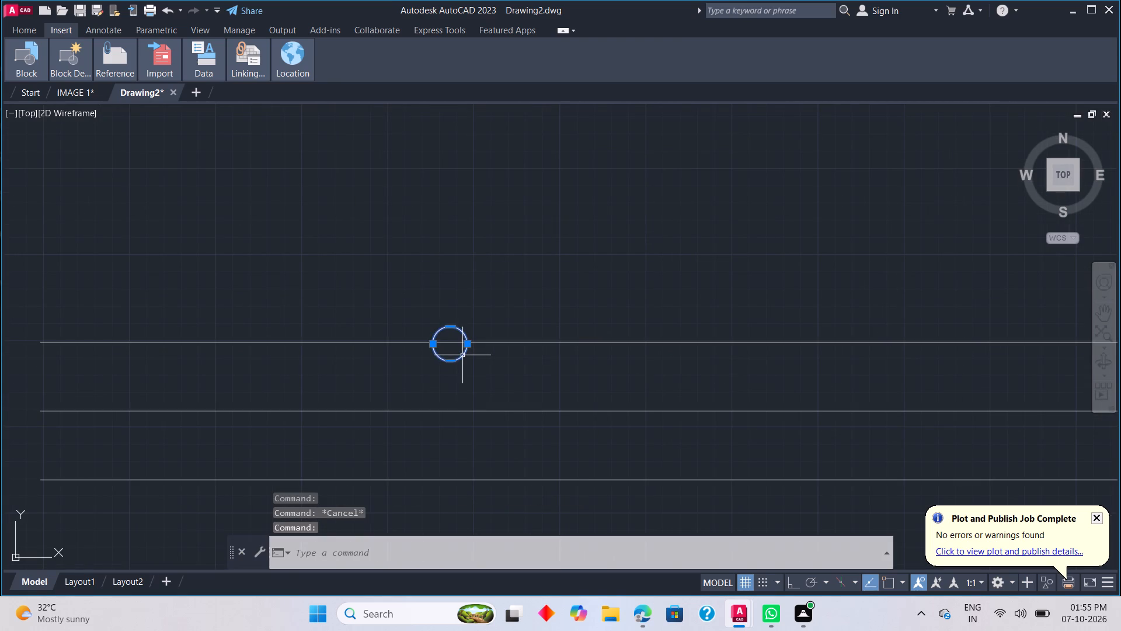
key("Escape")
type("CO")
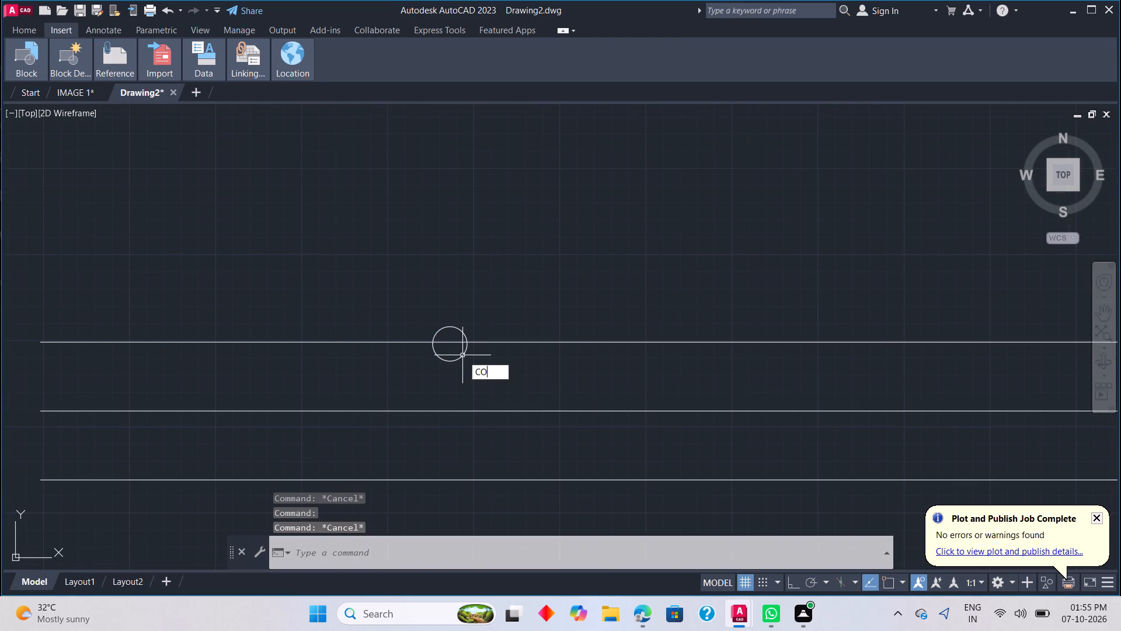
key("space")
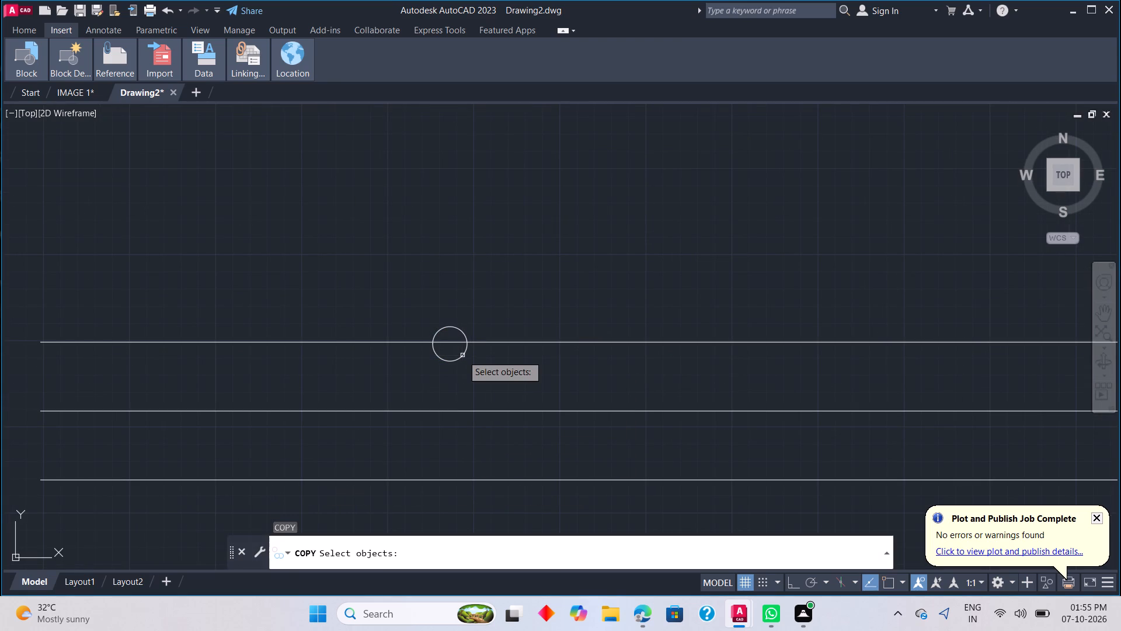
left_click(464, 356)
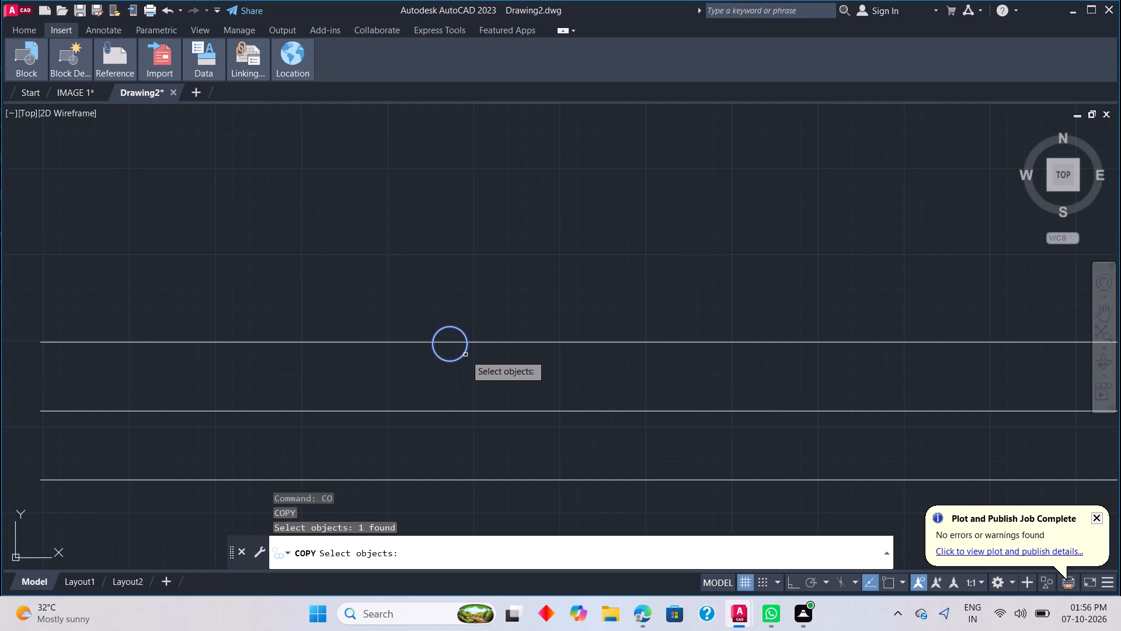
key("space")
scroll(514, 372, "down", 2)
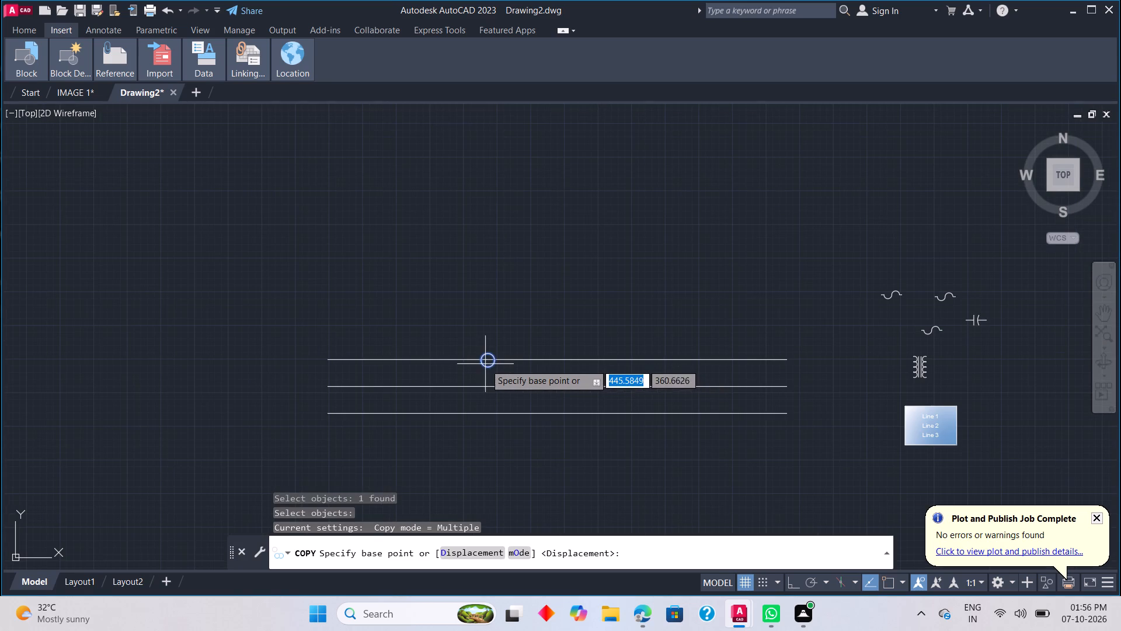
left_click(490, 366)
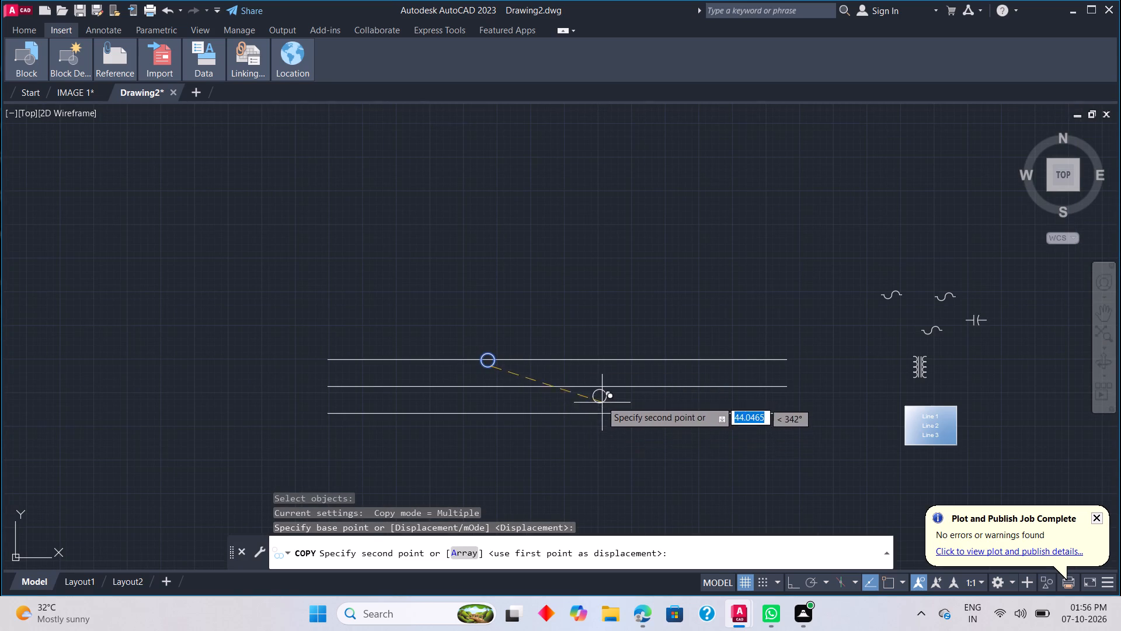
left_click(571, 393)
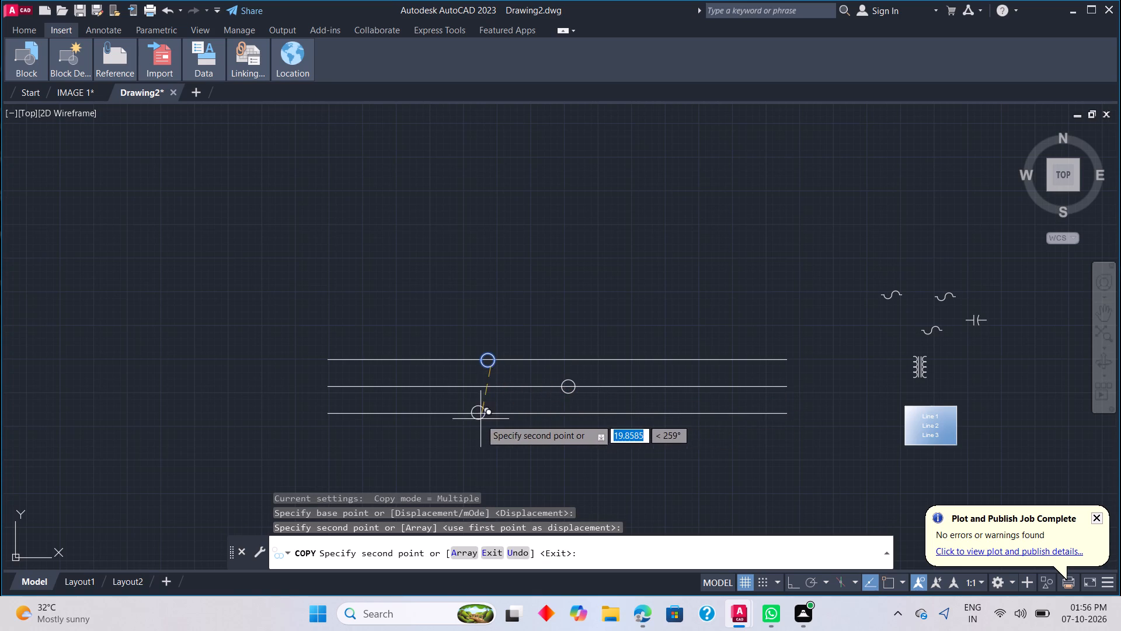
key("ctrl+z")
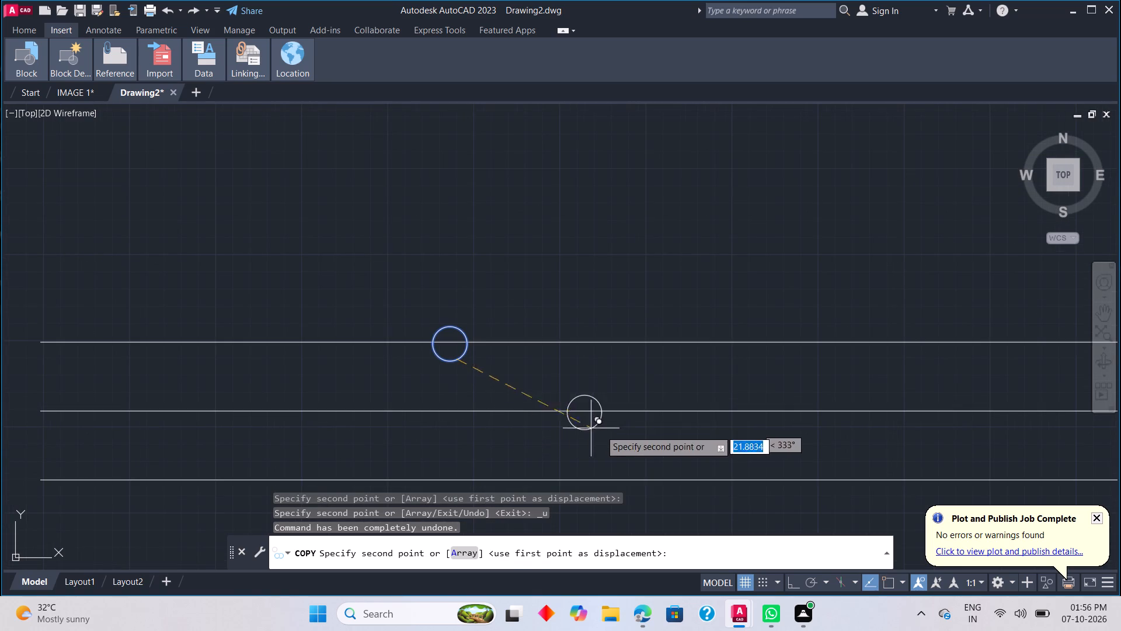
left_click(810, 424)
scroll(800, 431, "down", 4)
middle_click_drag(770, 447, 753, 441)
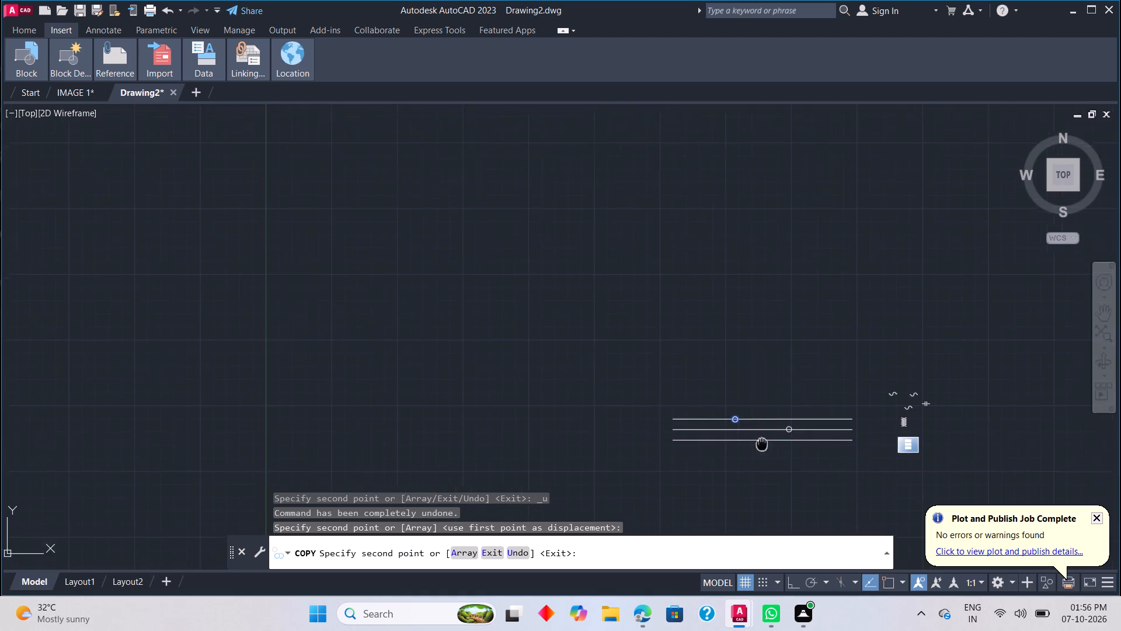
middle_click_drag(753, 441, 572, 365)
scroll(551, 360, "up", 3)
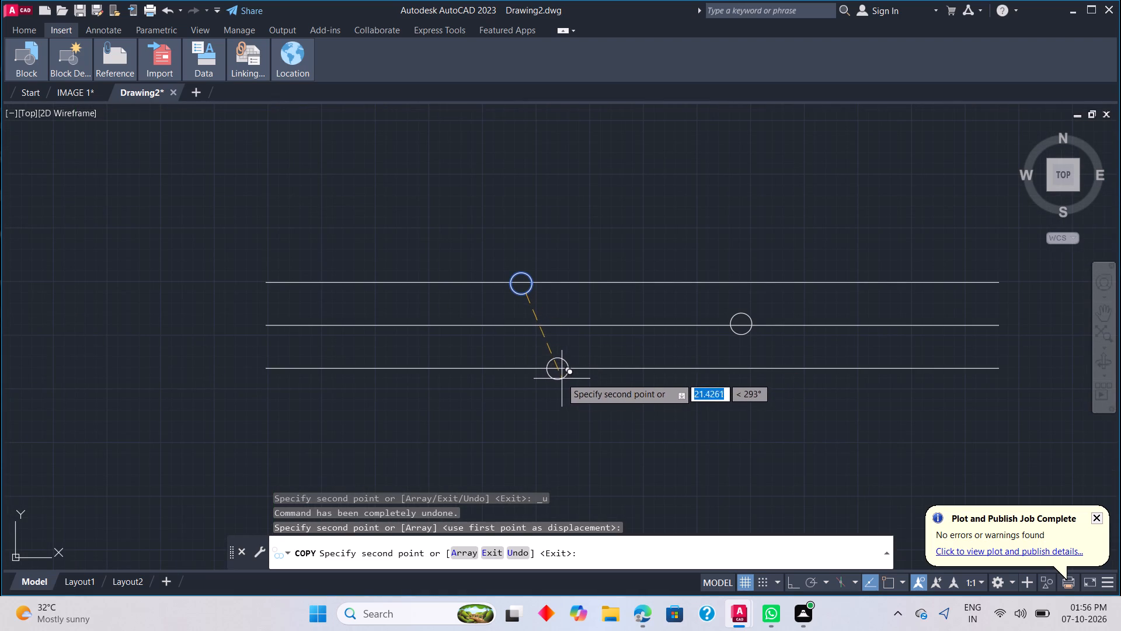
key("Escape")
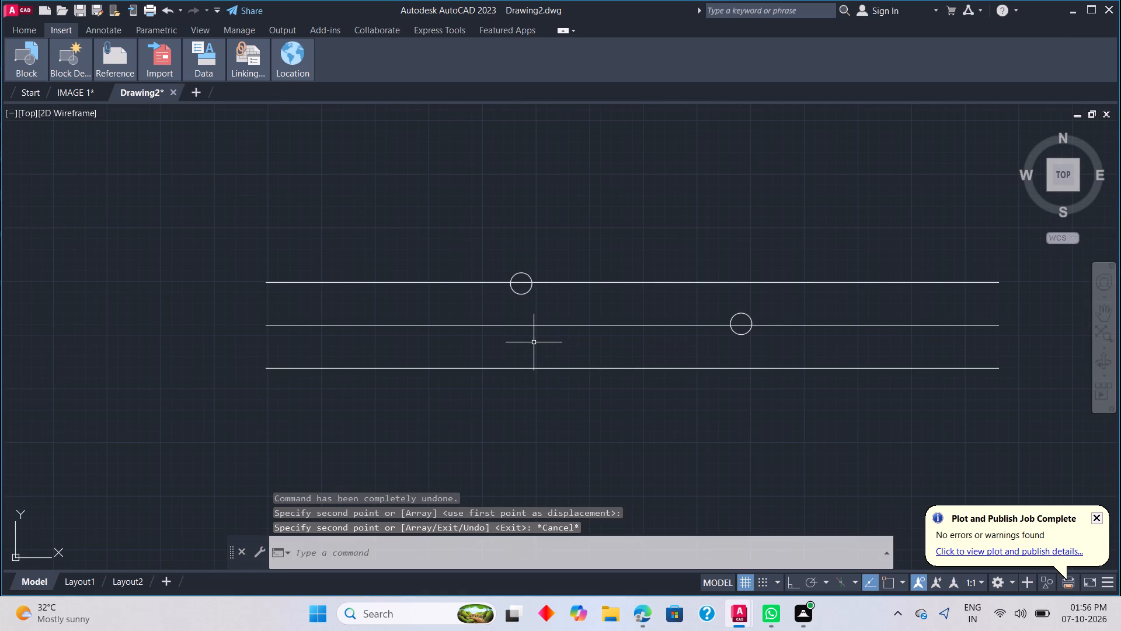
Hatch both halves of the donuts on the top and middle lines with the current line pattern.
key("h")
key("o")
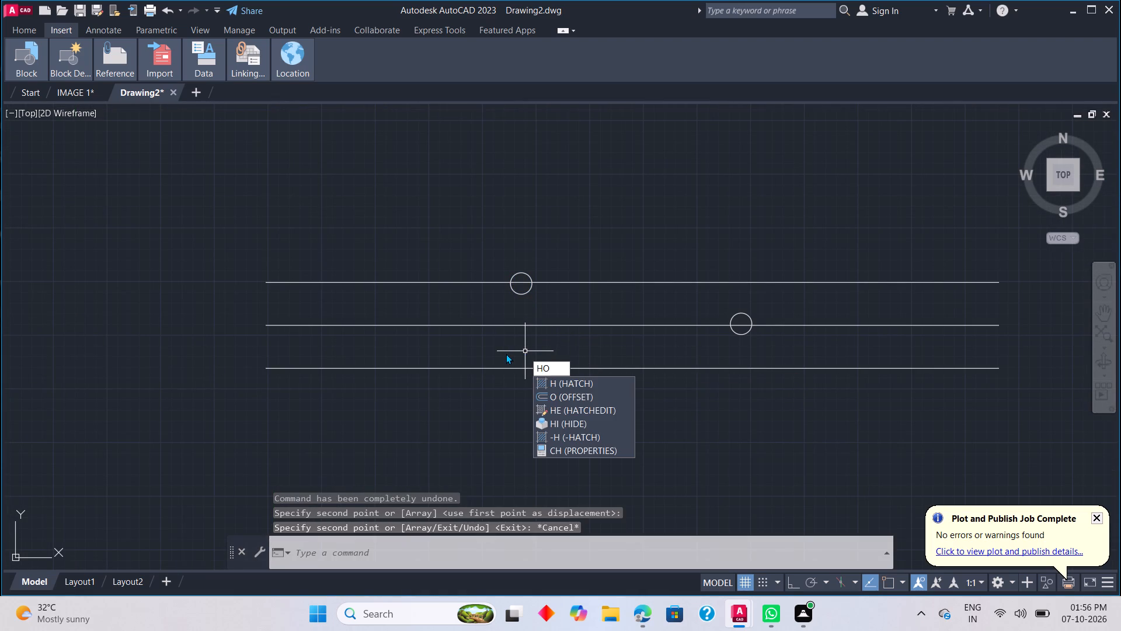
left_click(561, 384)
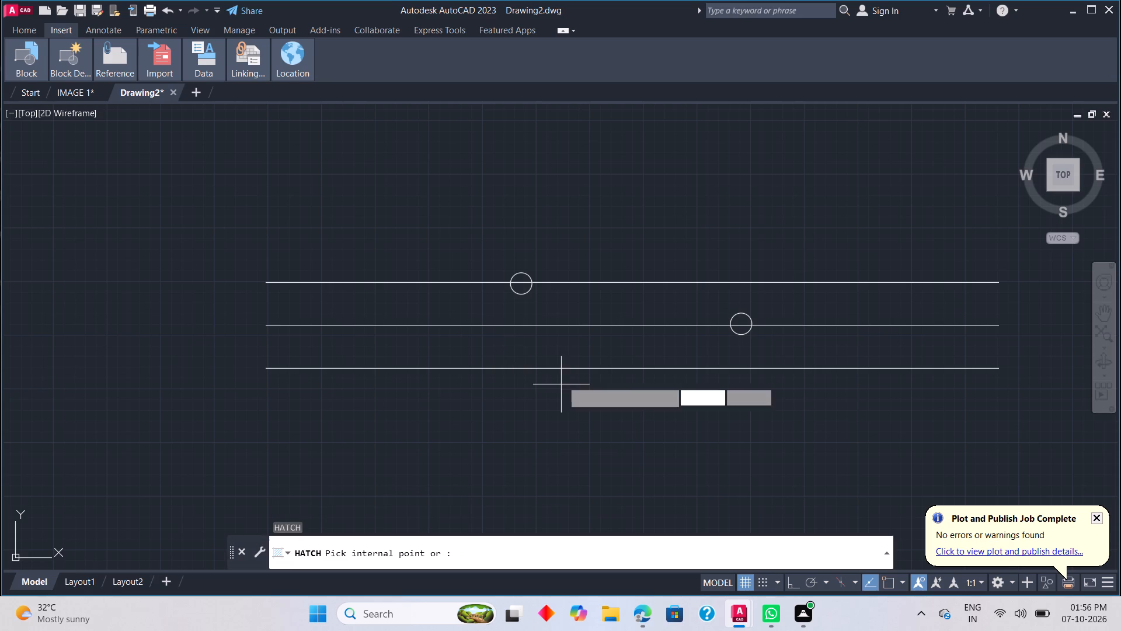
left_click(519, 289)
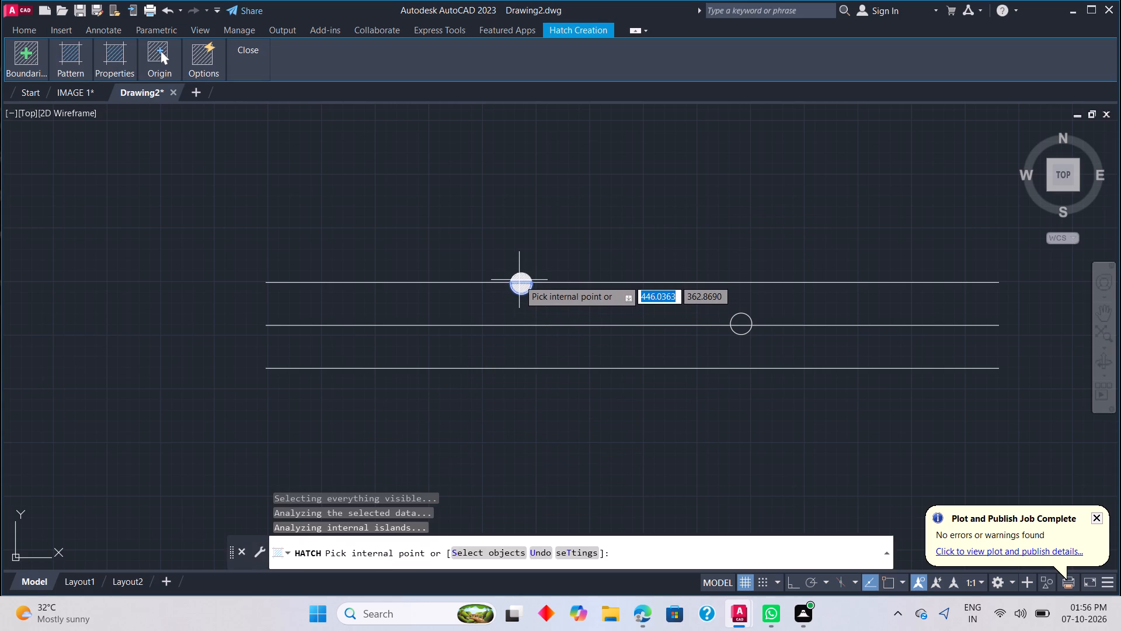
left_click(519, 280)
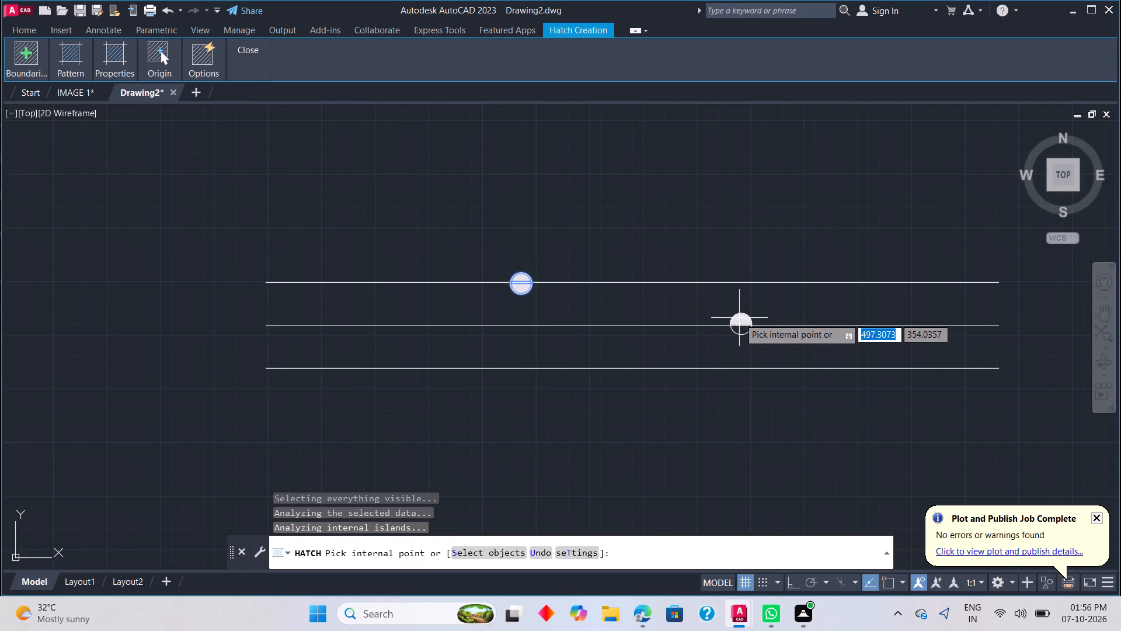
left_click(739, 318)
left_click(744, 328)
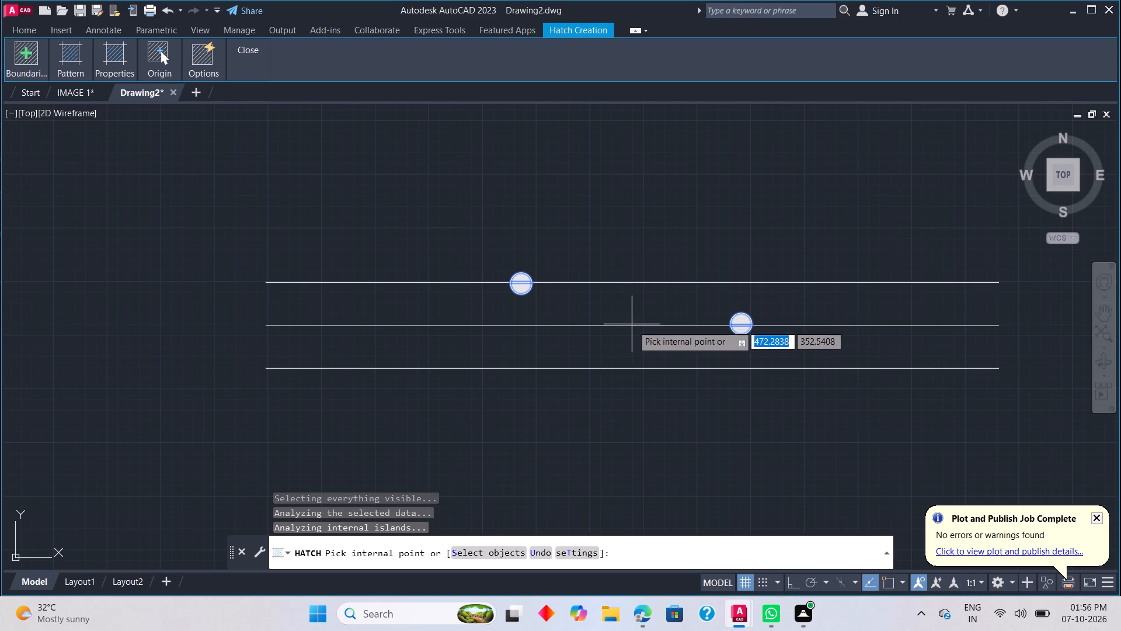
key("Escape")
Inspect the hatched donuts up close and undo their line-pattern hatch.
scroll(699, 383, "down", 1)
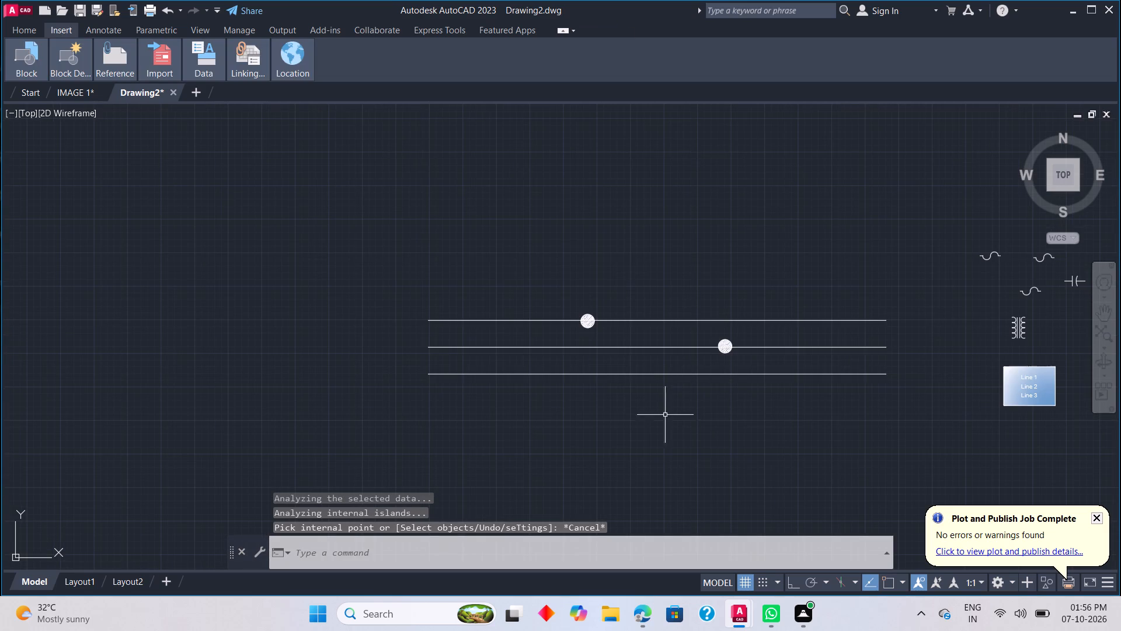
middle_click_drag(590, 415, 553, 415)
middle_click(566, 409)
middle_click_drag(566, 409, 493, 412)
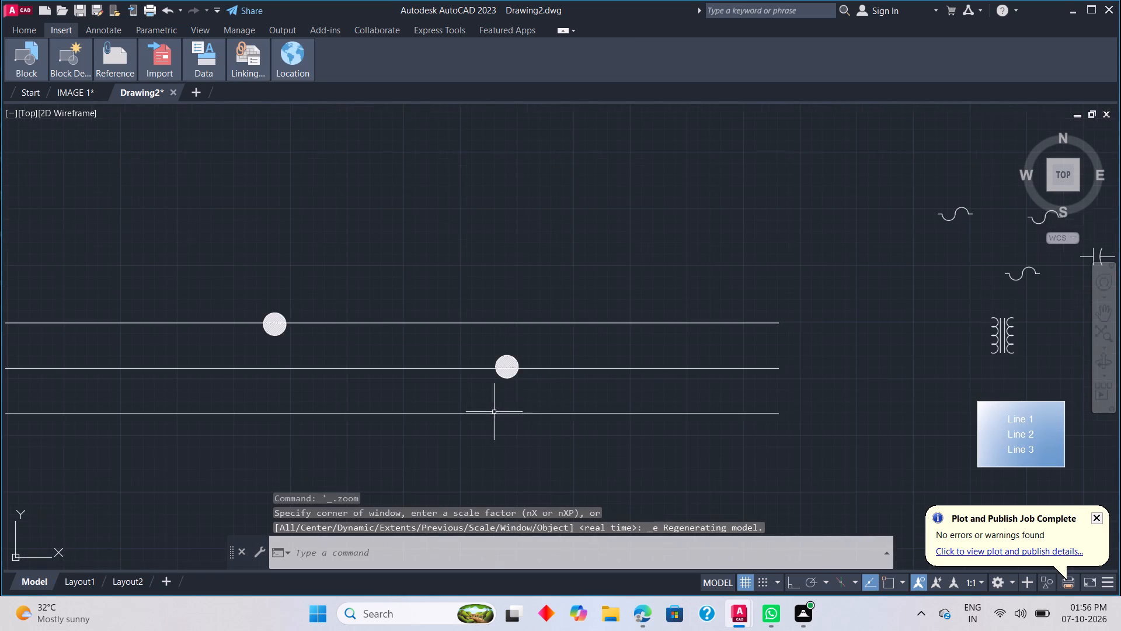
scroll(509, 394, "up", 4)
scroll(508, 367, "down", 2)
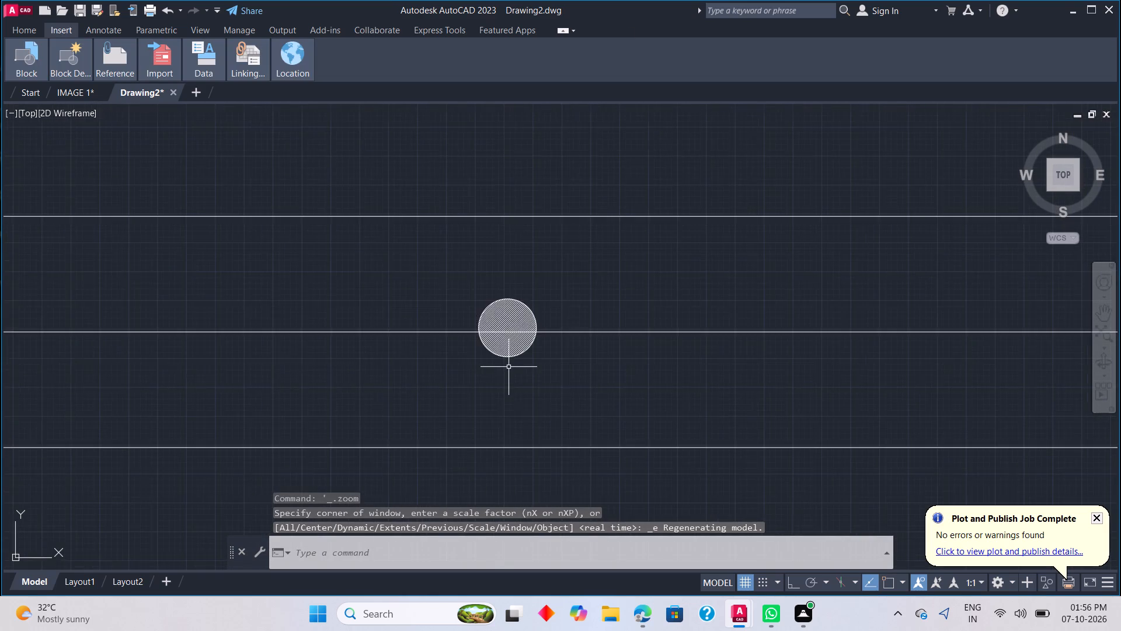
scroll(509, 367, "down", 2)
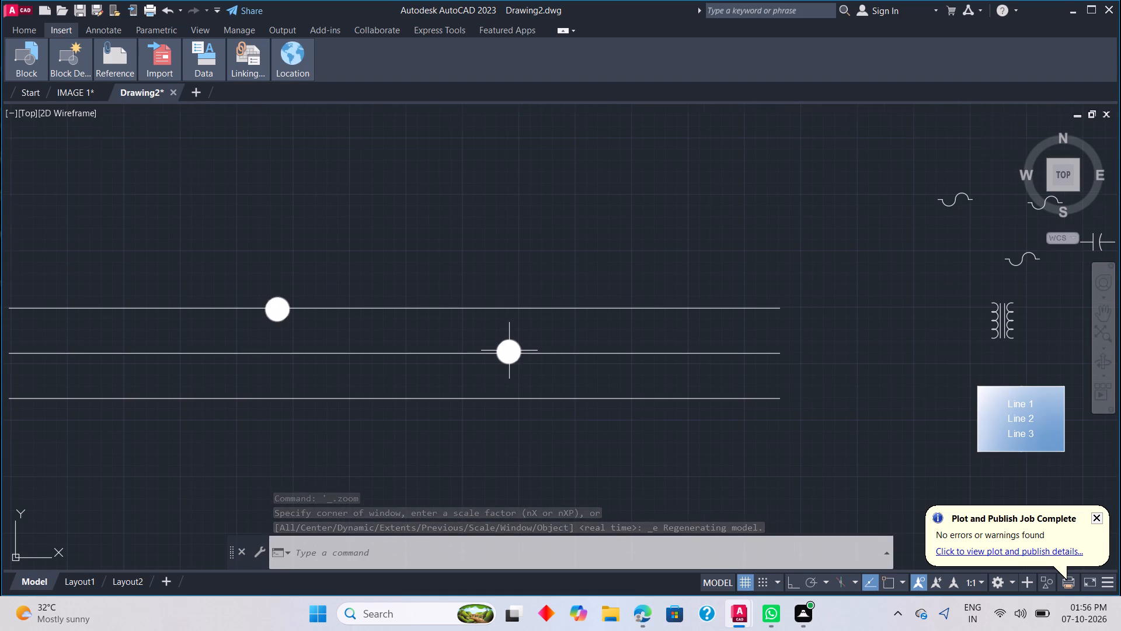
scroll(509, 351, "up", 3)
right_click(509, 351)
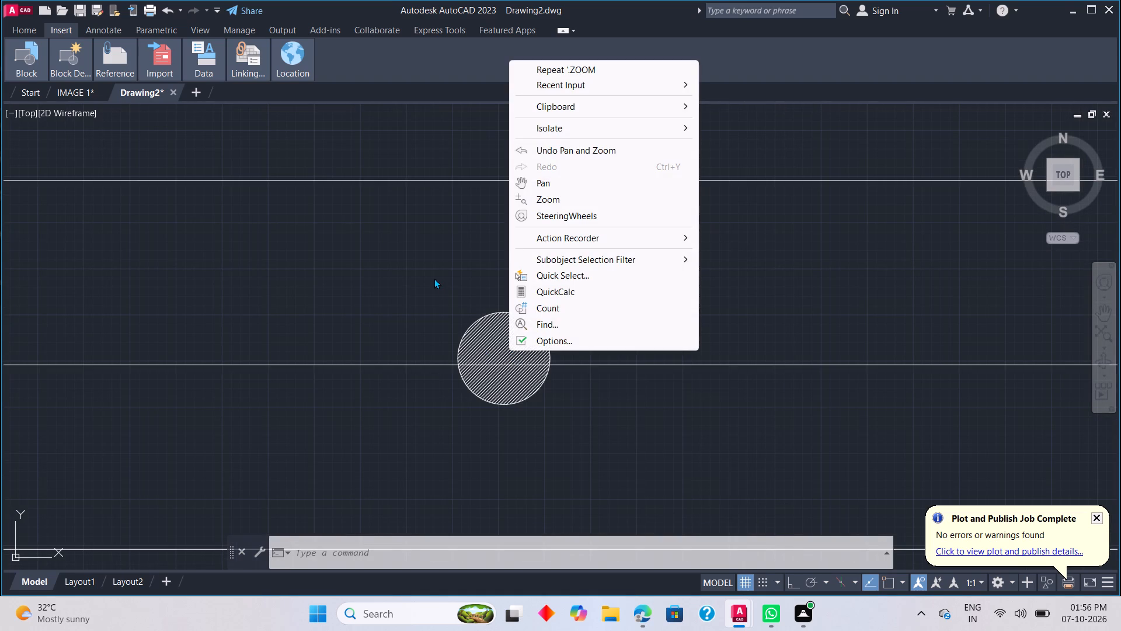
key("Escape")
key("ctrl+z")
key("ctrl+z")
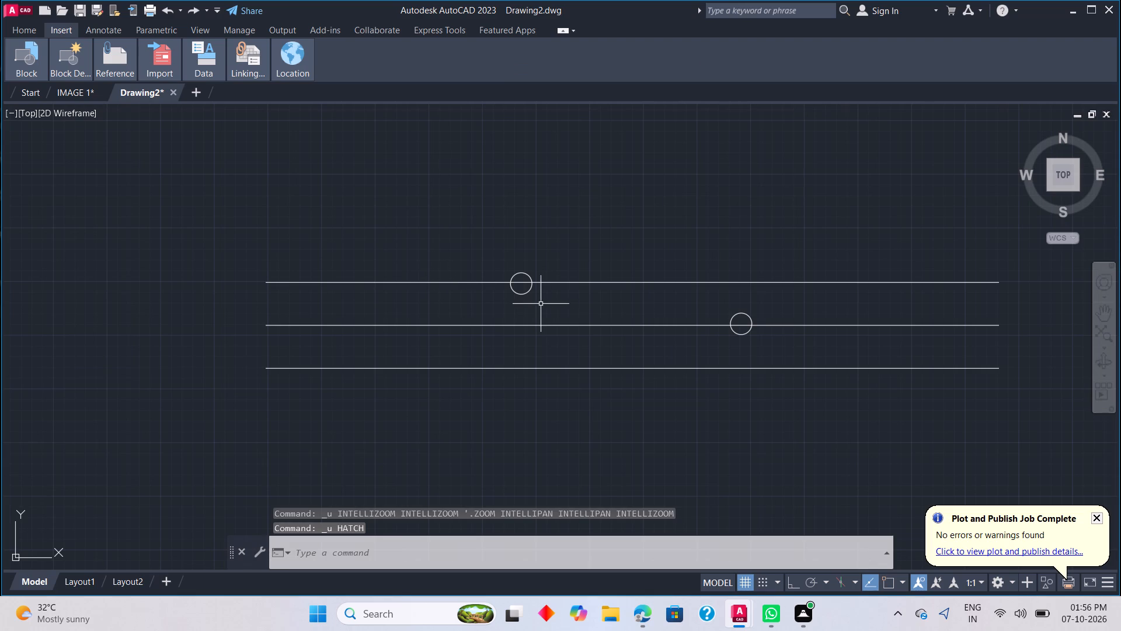
Hatch both halves of the donuts on the top and middle lines with the SOLID pattern.
key("h")
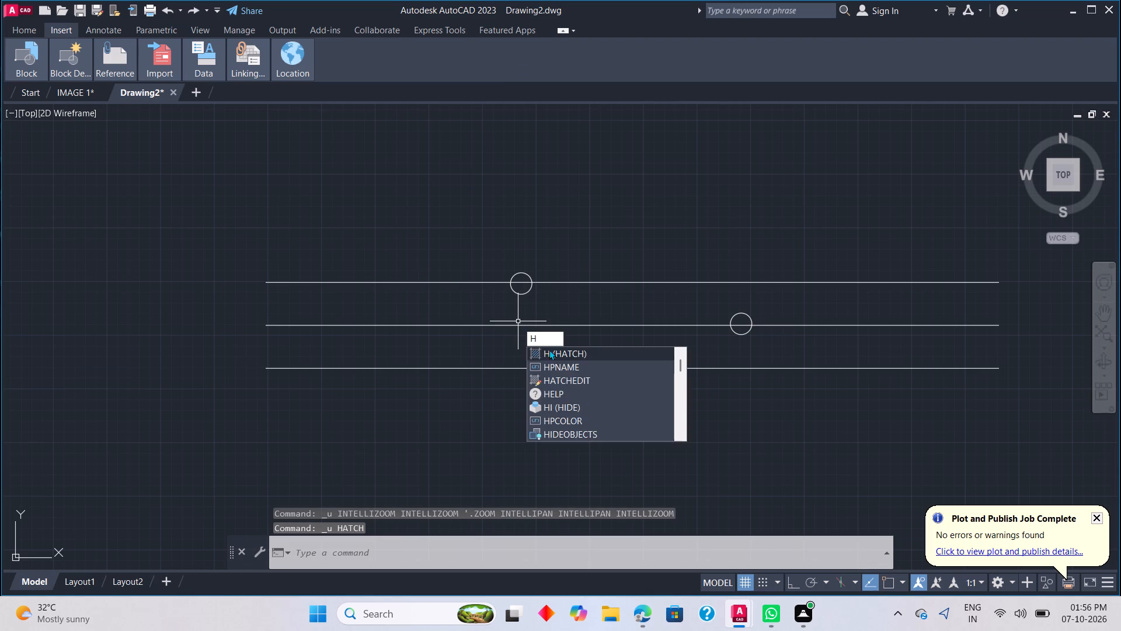
key("space")
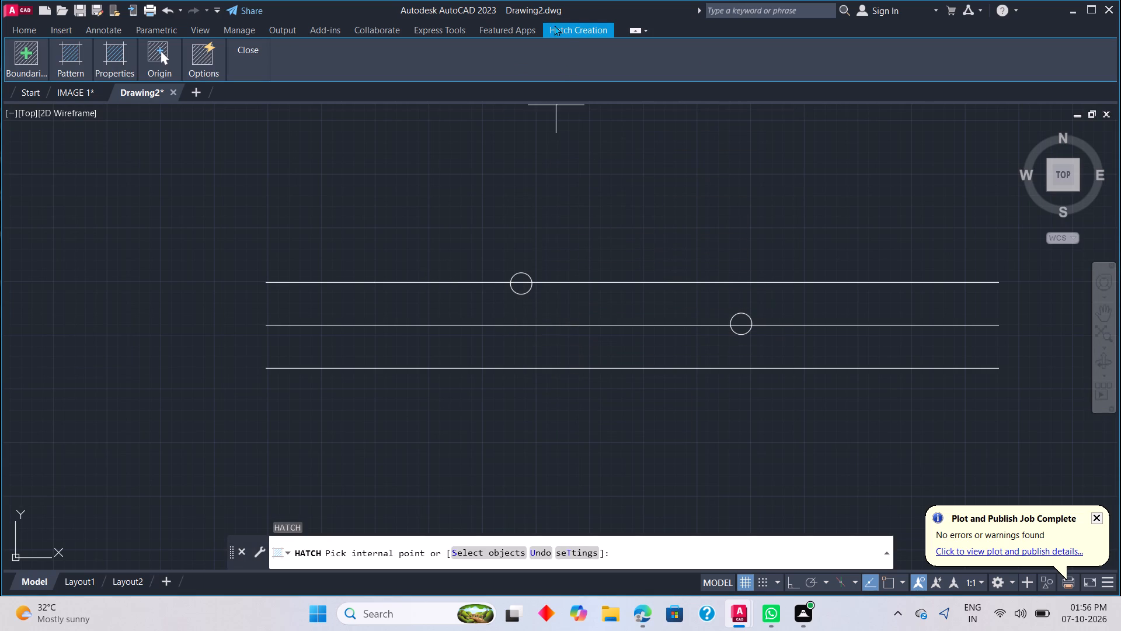
left_click(562, 34)
left_click(561, 30)
left_click(243, 66)
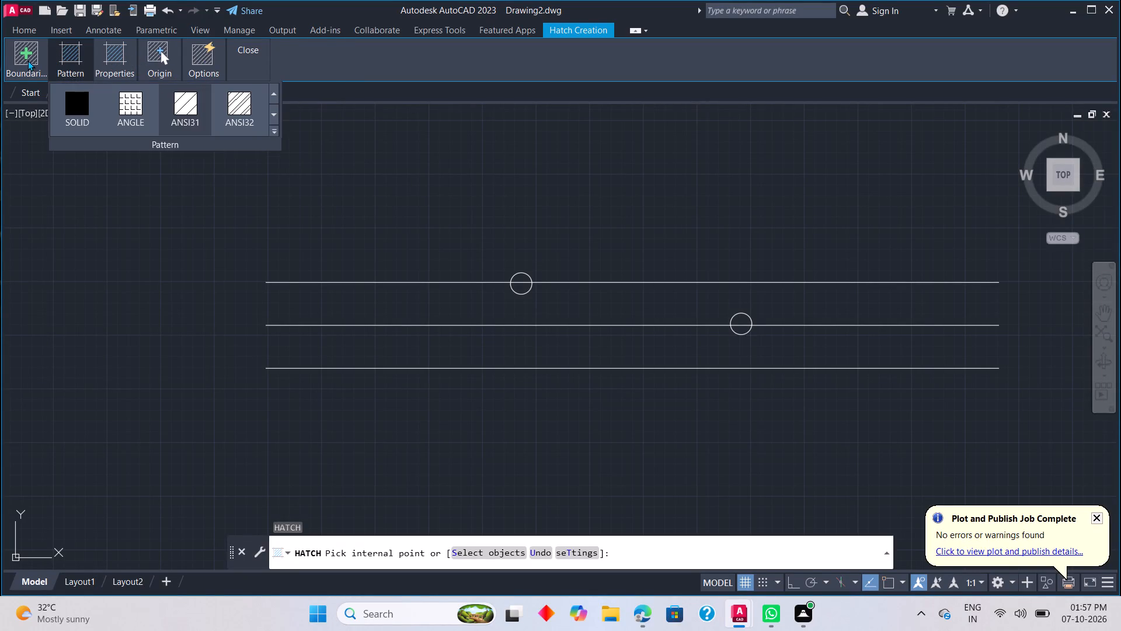
left_click(92, 108)
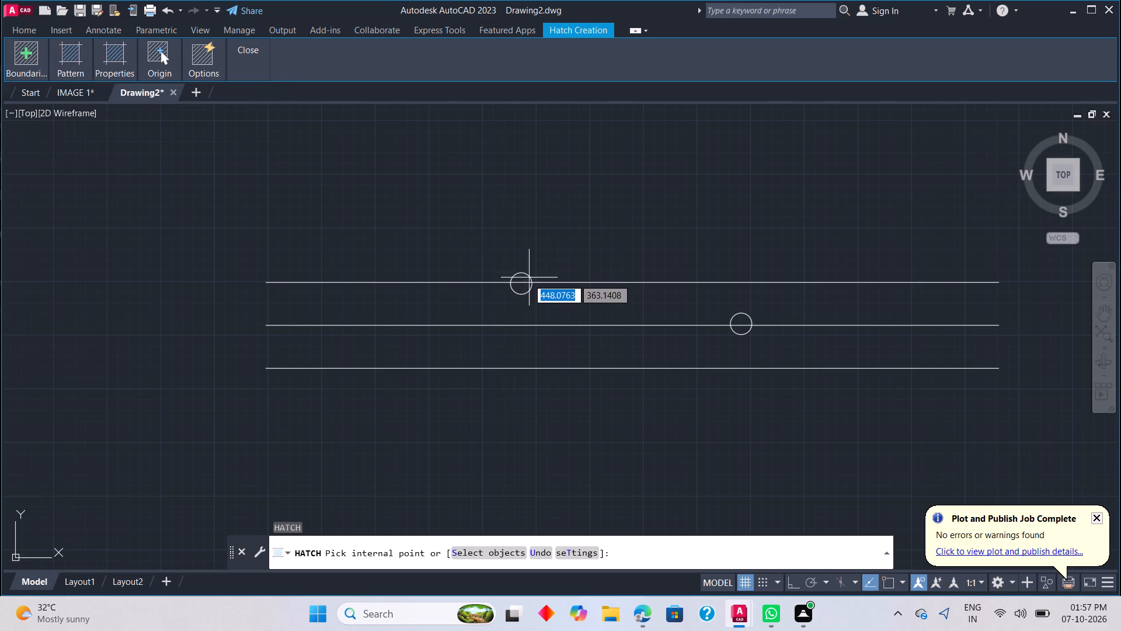
left_click(520, 280)
left_click(523, 285)
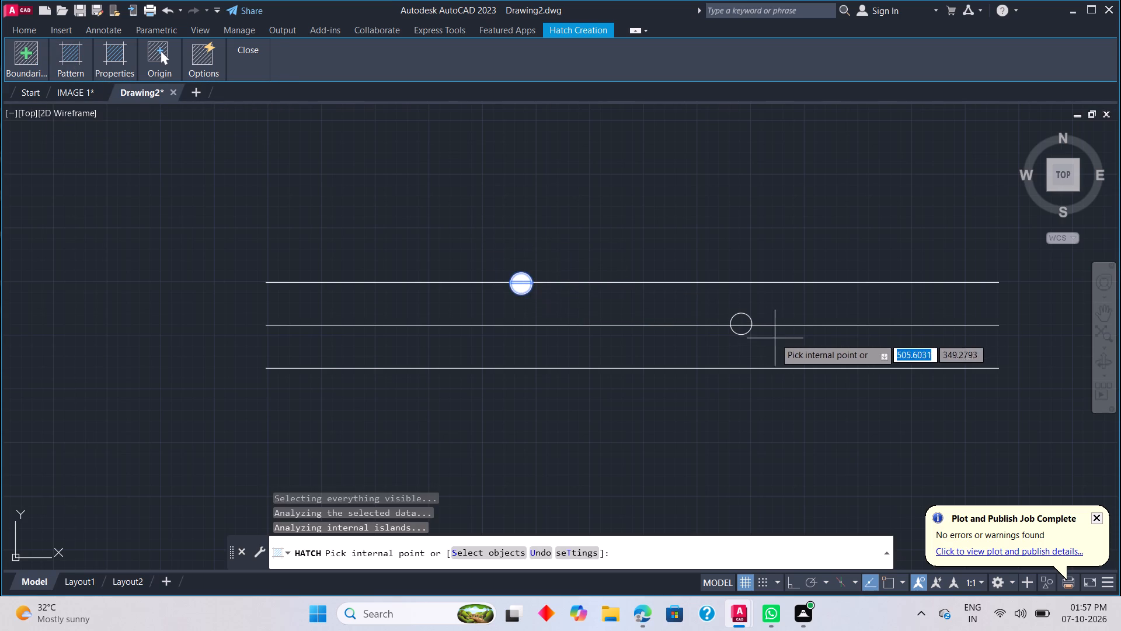
left_click(749, 324)
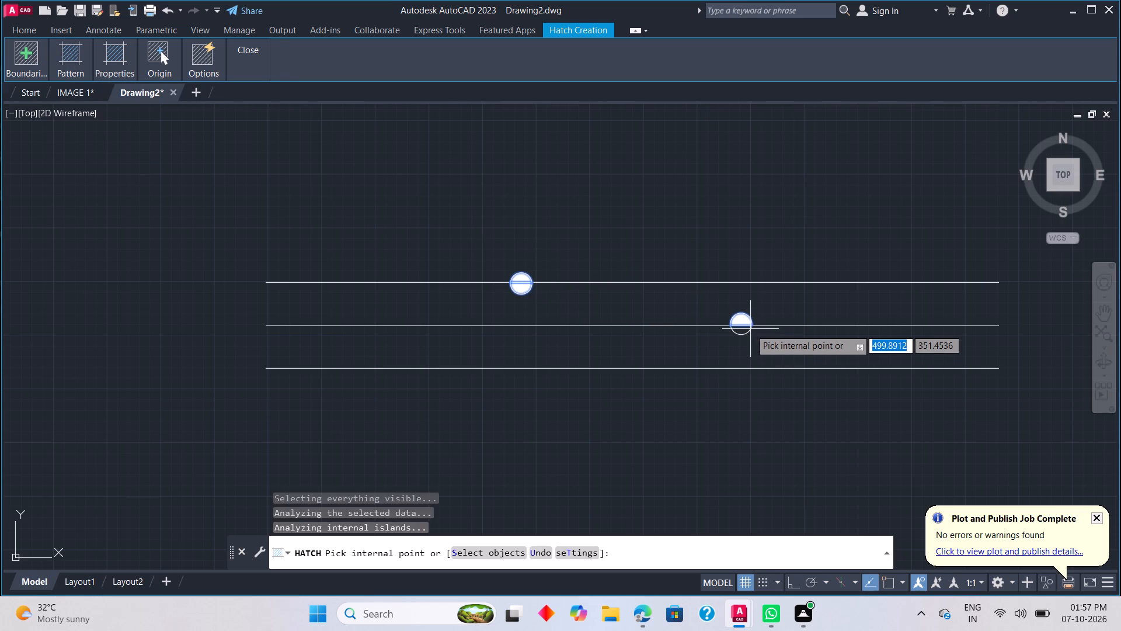
left_click(742, 331)
scroll(749, 331, "up", 7)
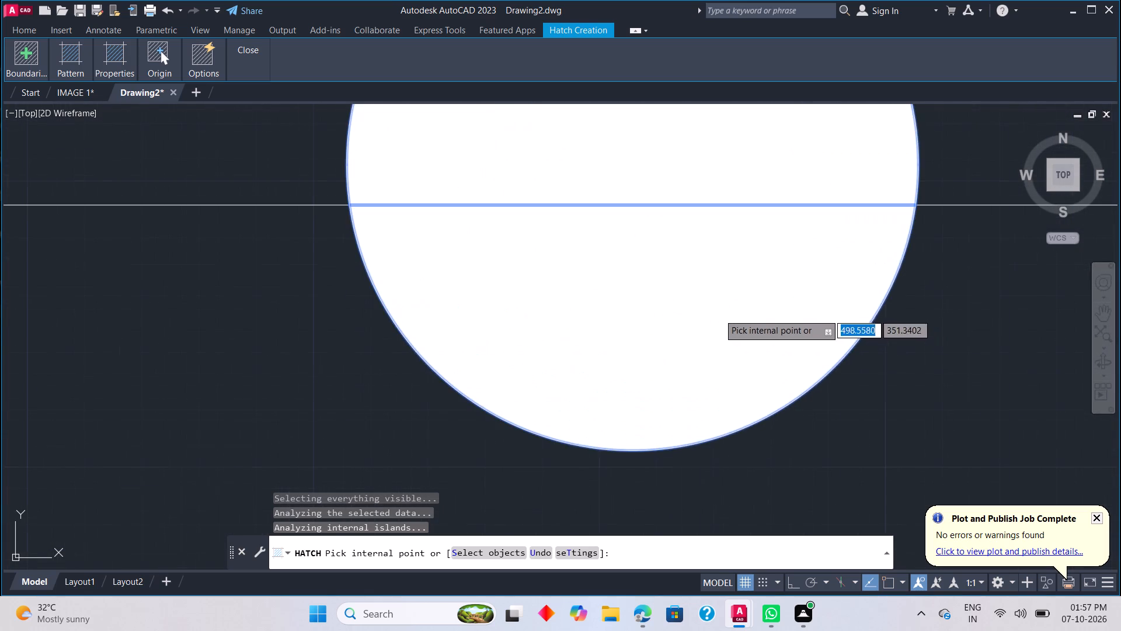
scroll(682, 303, "down", 4)
scroll(568, 353, "down", 3)
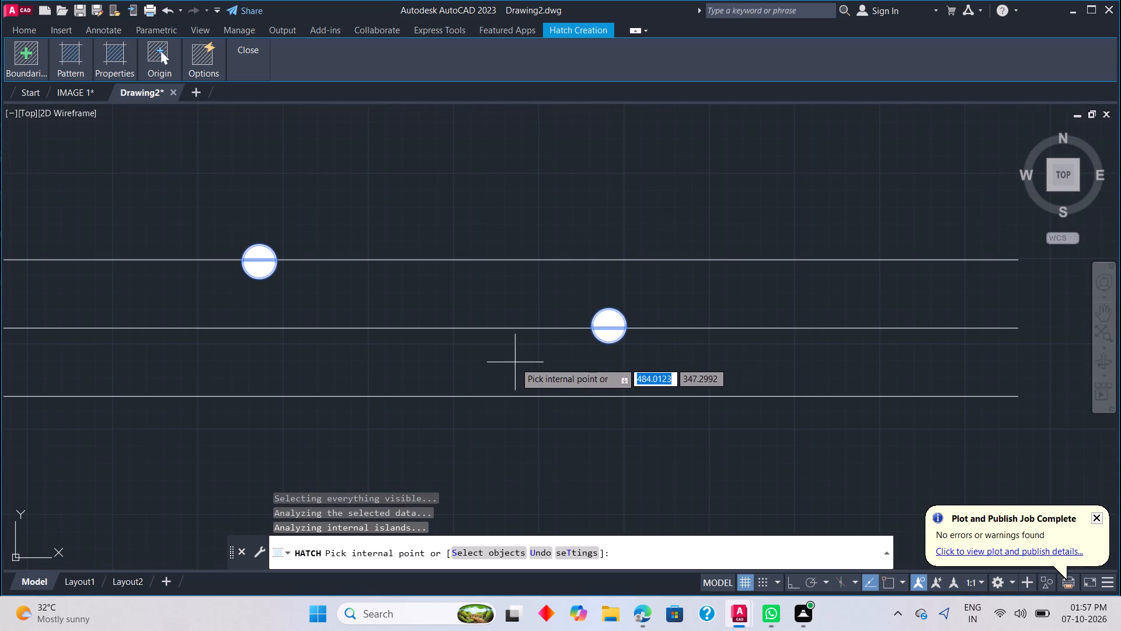
middle_click_drag(511, 363, 613, 300)
scroll(623, 376, "down", 1)
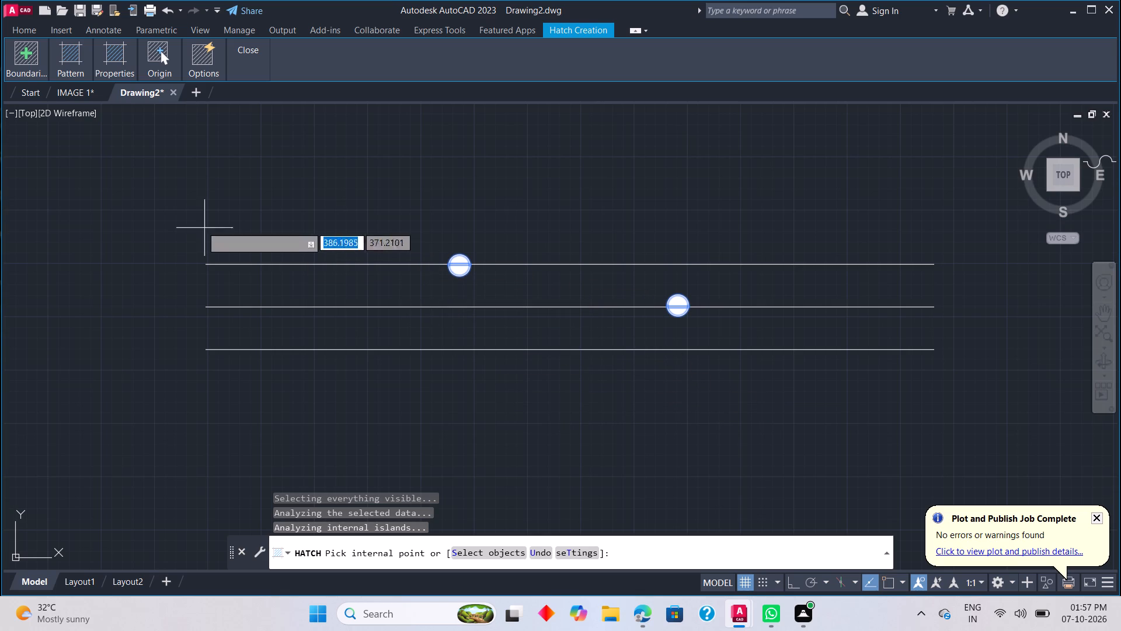
Look through the hatch pattern gallery, keep the solid fills, and end the Hatch command.
left_click(78, 69)
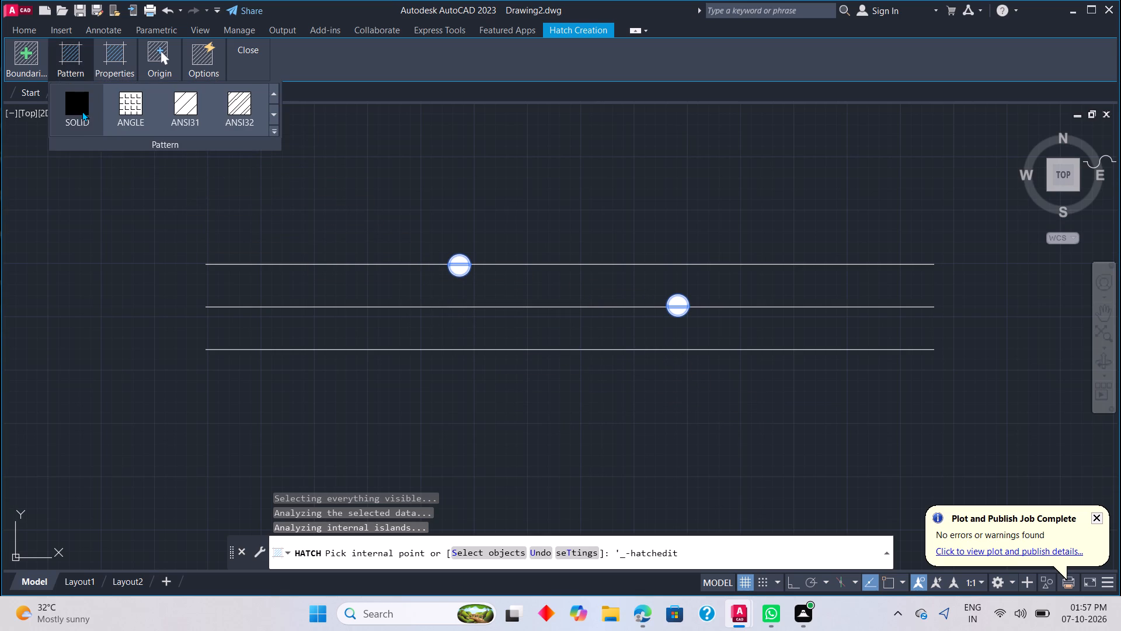
left_click(274, 131)
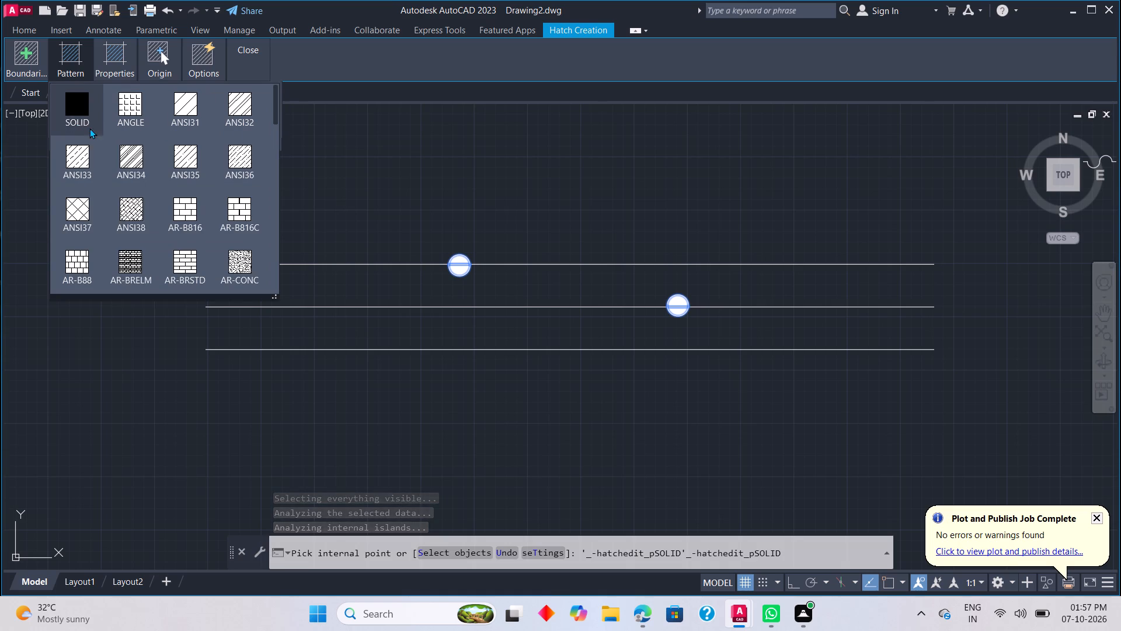
left_click(374, 165)
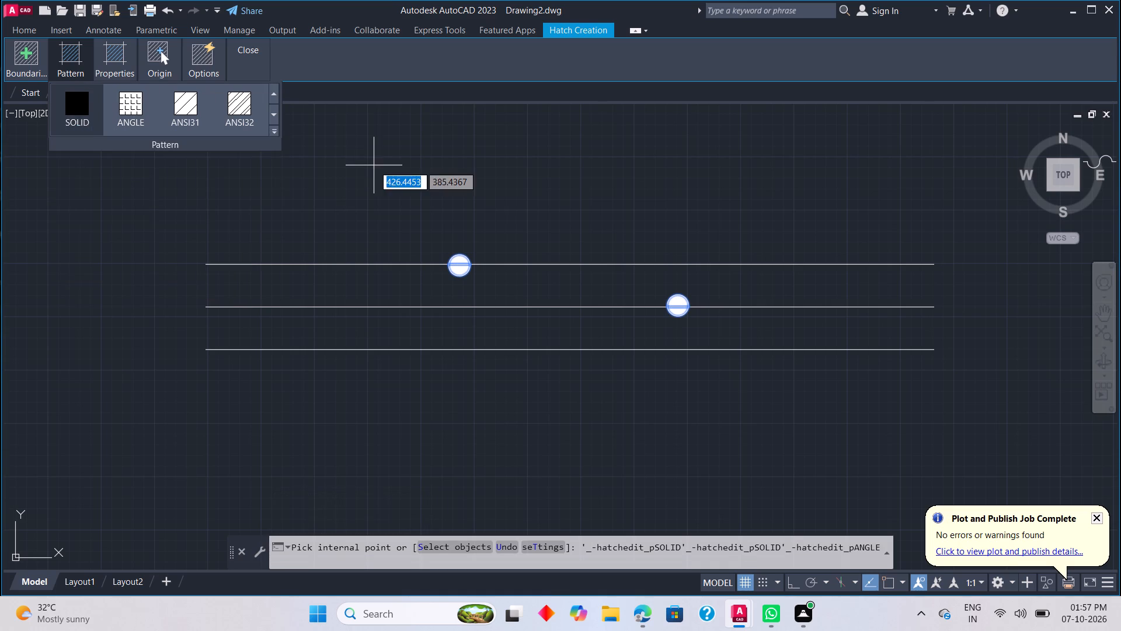
scroll(633, 305, "down", 2)
scroll(580, 391, "up", 1)
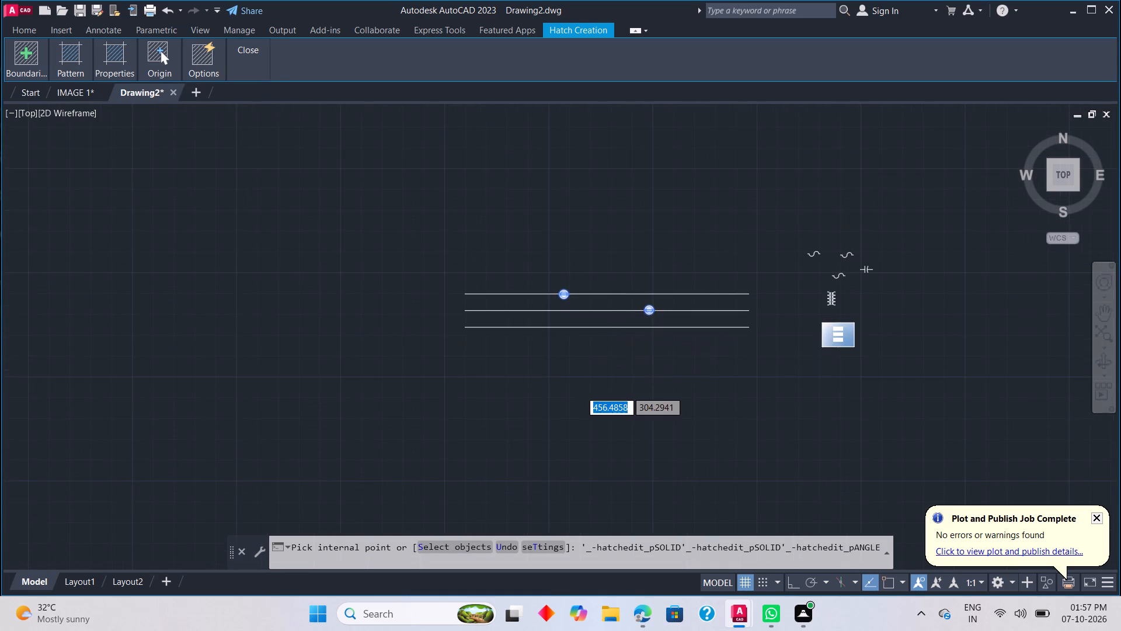
scroll(580, 391, "up", 2)
middle_click_drag(544, 245, 574, 523)
scroll(575, 519, "down", 1)
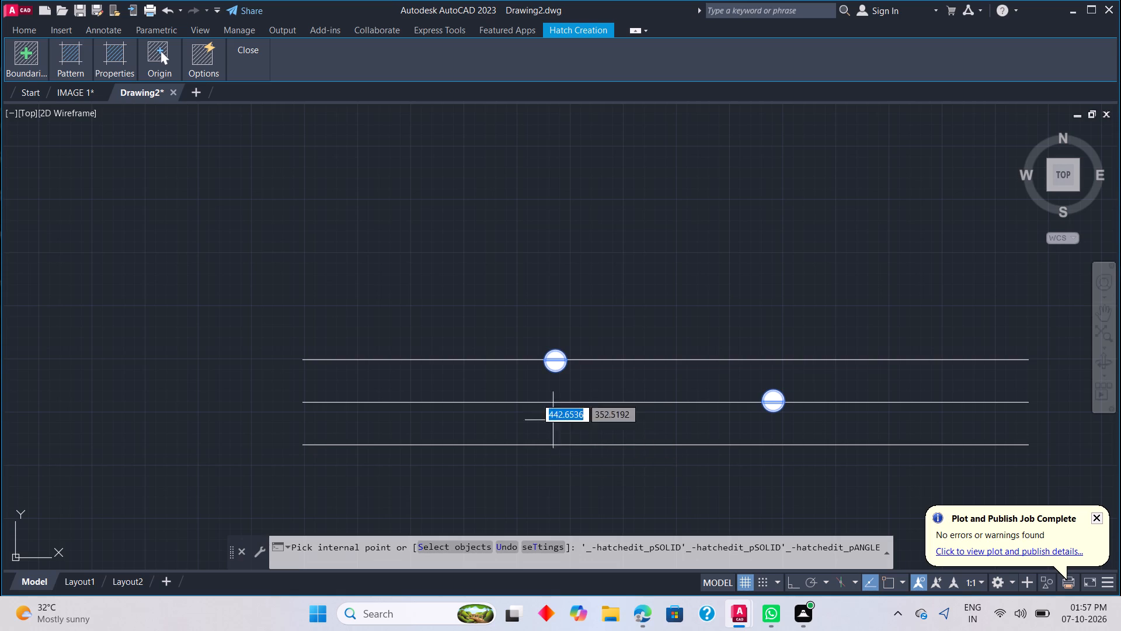
key("Escape")
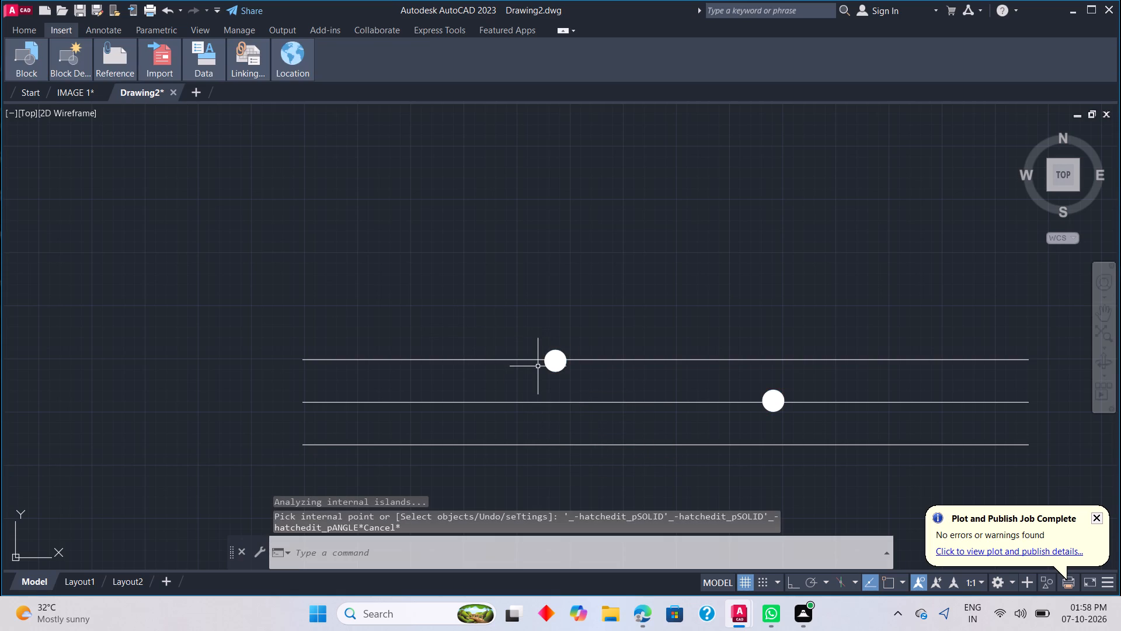
With Ortho on, draw lines from the top donut down below the bottom line, about 52 units across, and up to the middle line's donut.
type("L")
key("space")
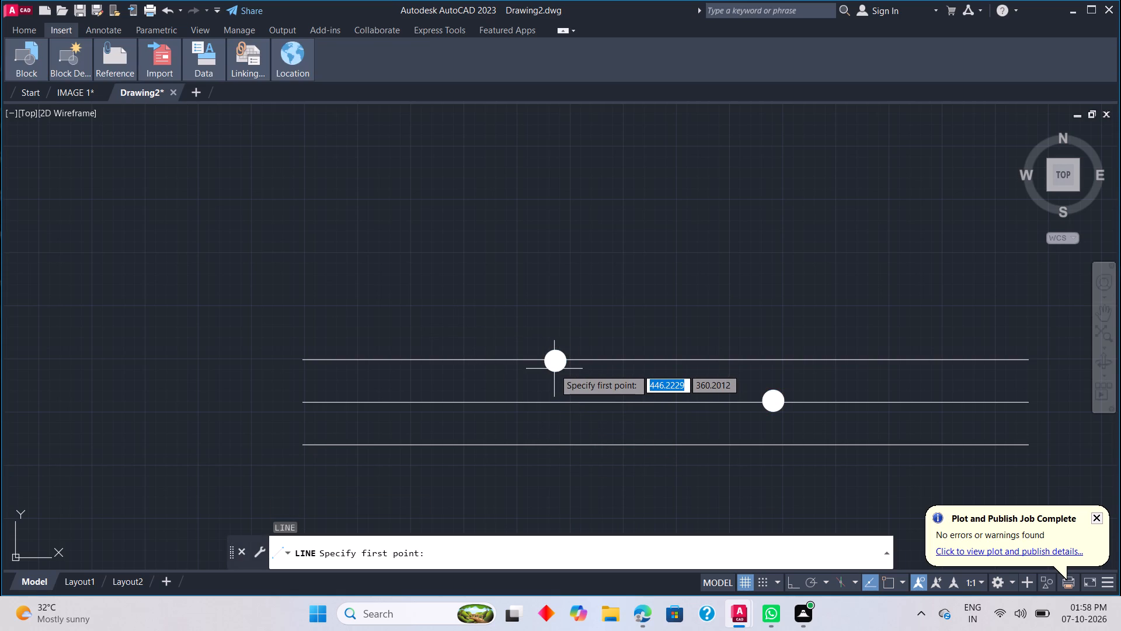
left_click(555, 370)
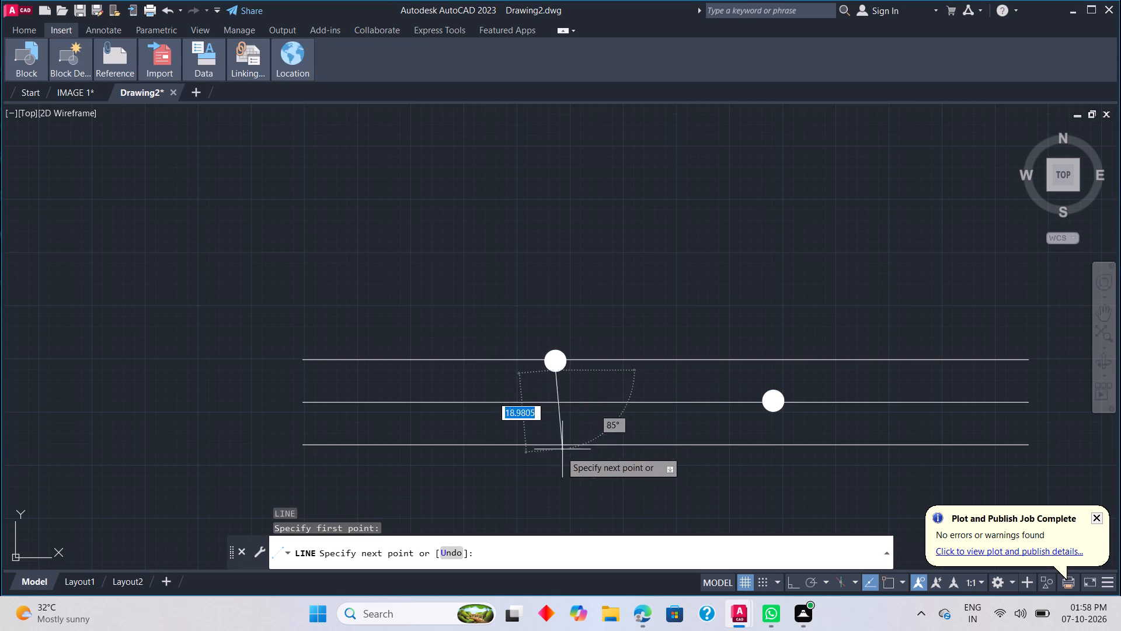
middle_click_drag(560, 451, 548, 261)
scroll(560, 452, "down", 1)
left_click(791, 578)
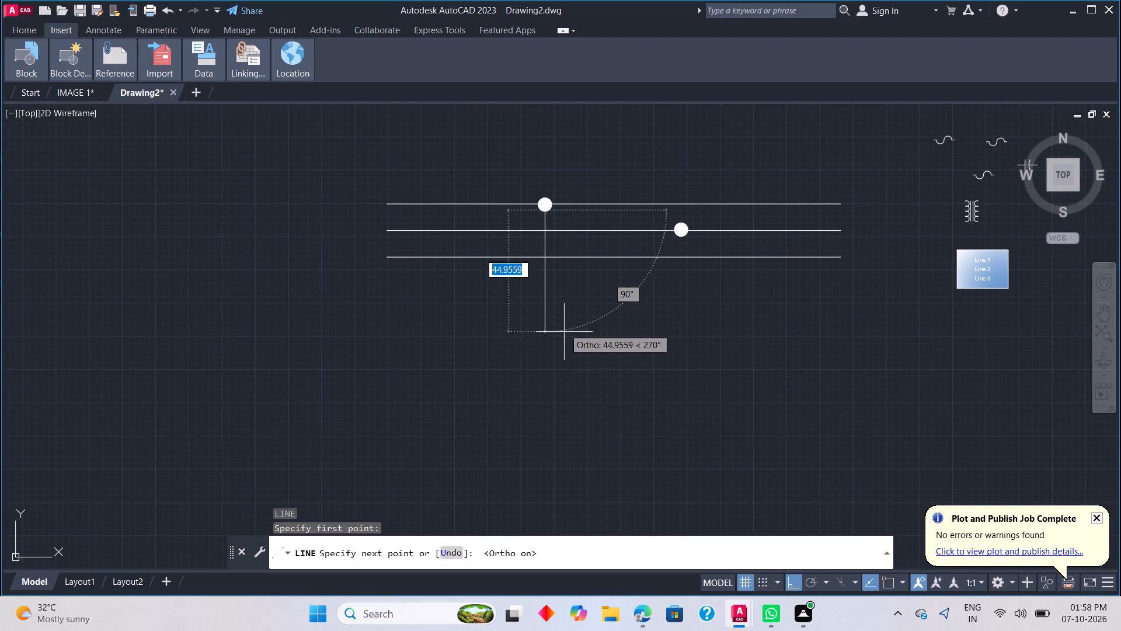
left_click(557, 291)
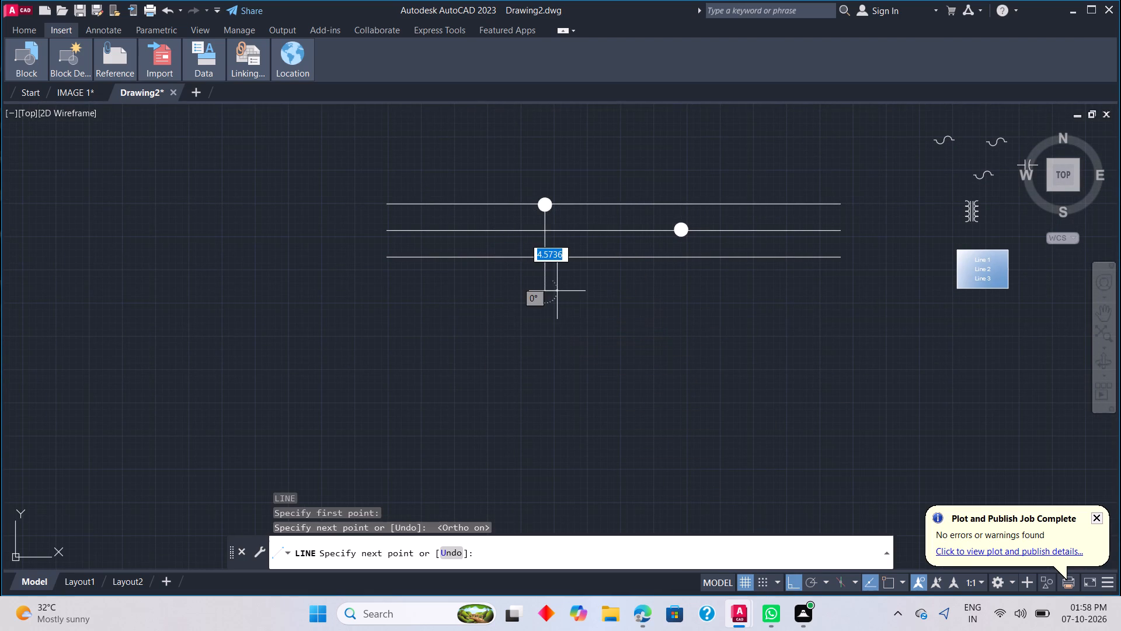
left_click(682, 235)
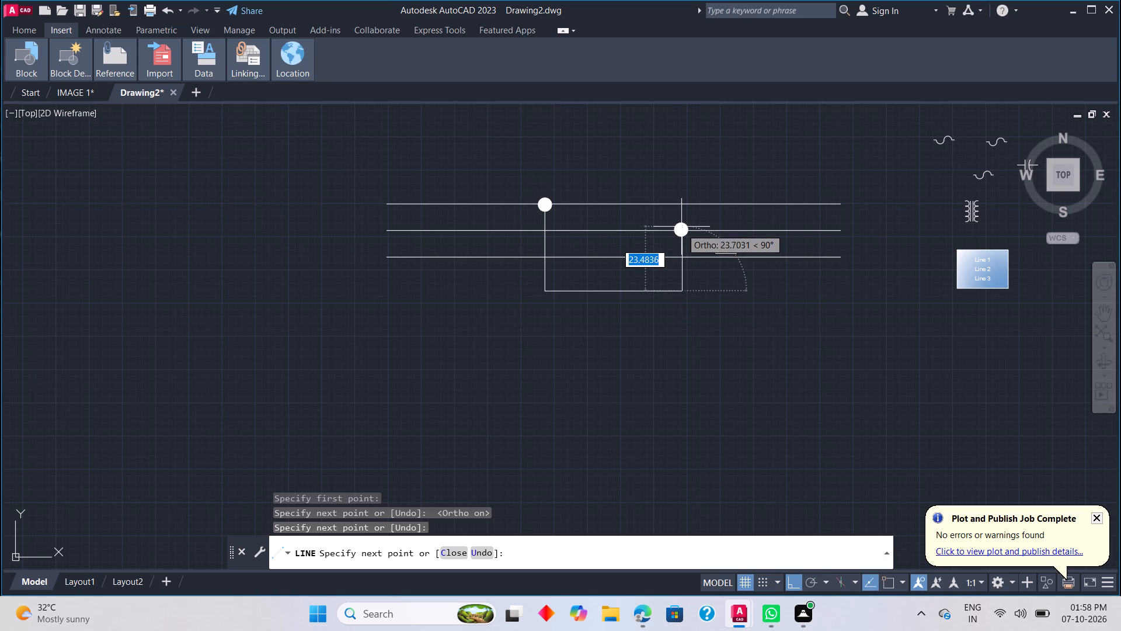
left_click(681, 232)
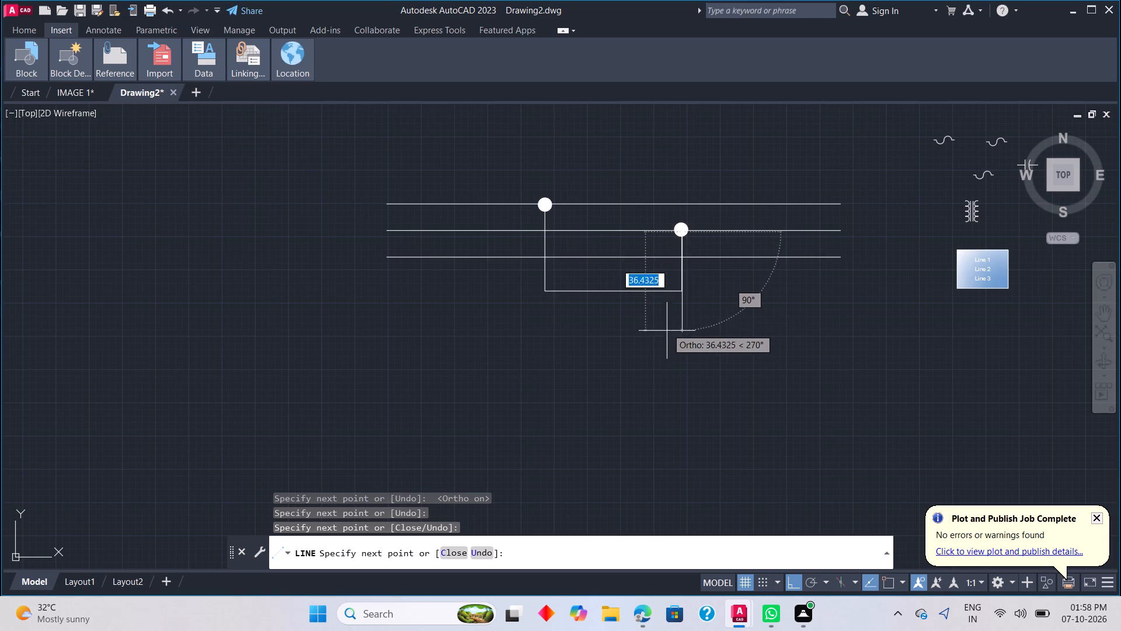
key("Escape")
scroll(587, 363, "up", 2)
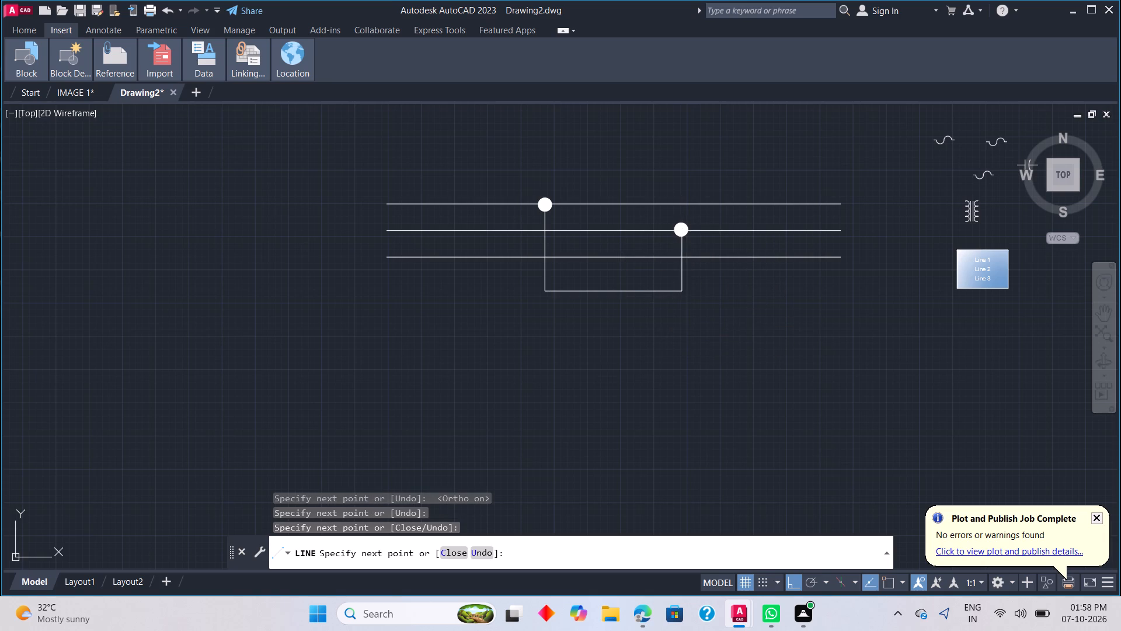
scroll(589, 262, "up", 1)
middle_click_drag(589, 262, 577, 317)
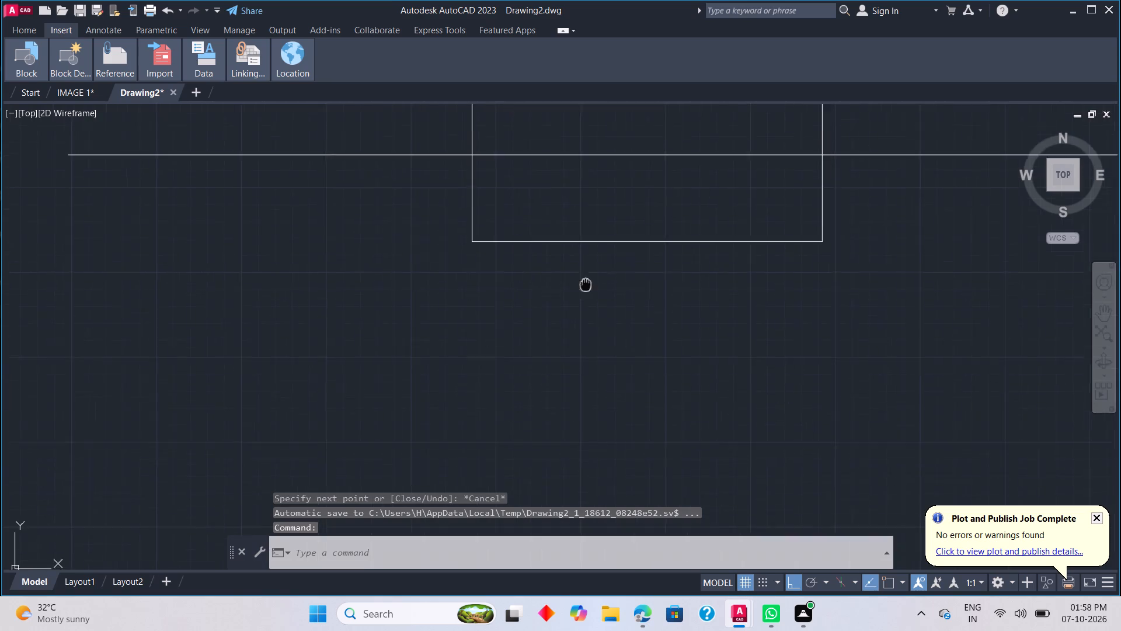
Rotate the transformer symbol block 180 degrees about its lower-left corner.
middle_click_drag(577, 317, 498, 398)
scroll(642, 360, "down", 2)
middle_click_drag(831, 362, 792, 379)
left_click(926, 296)
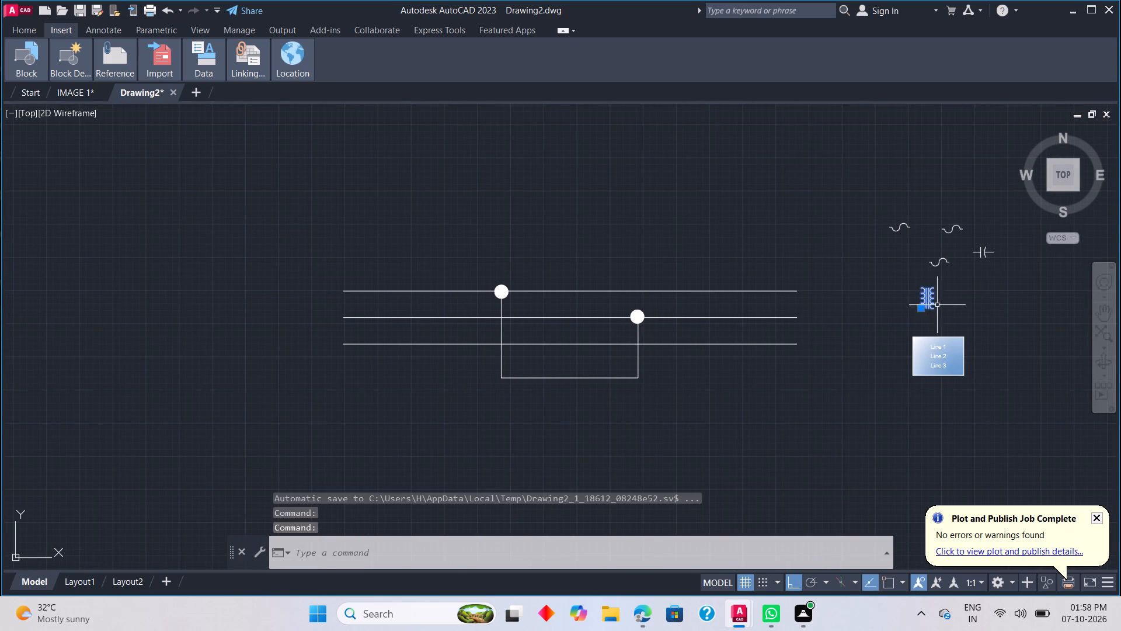
right_click(891, 331)
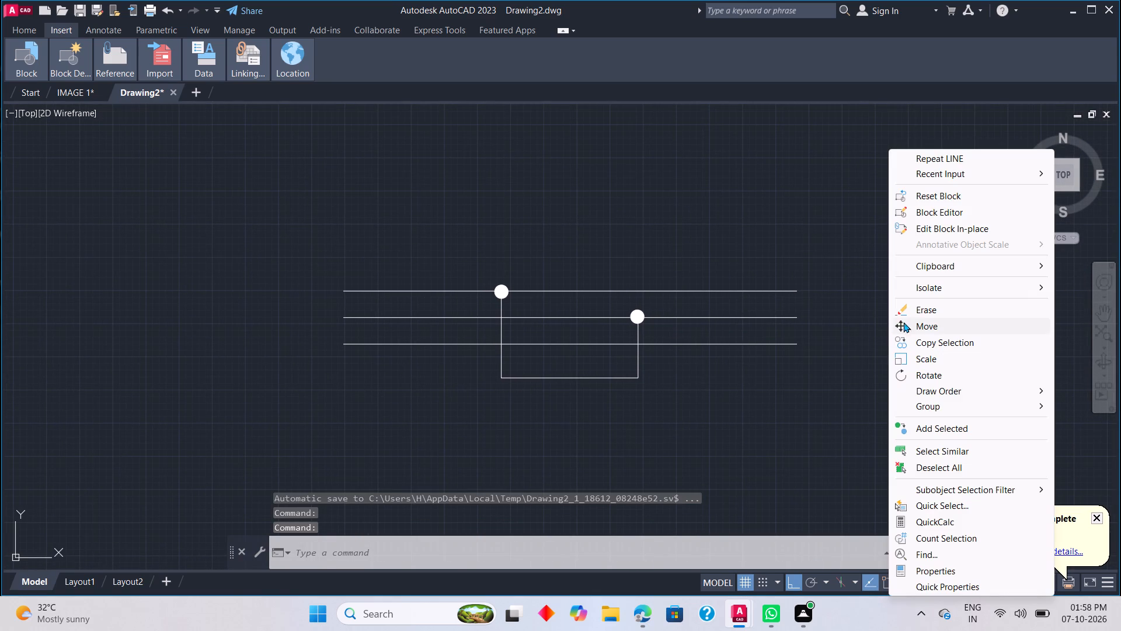
left_click(927, 374)
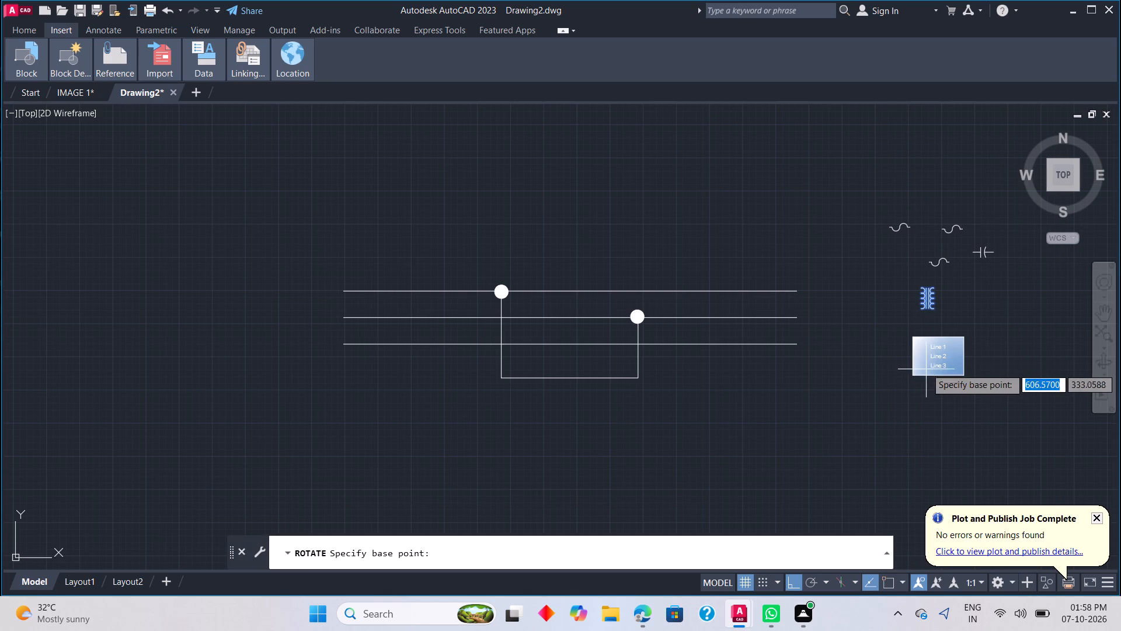
key("space")
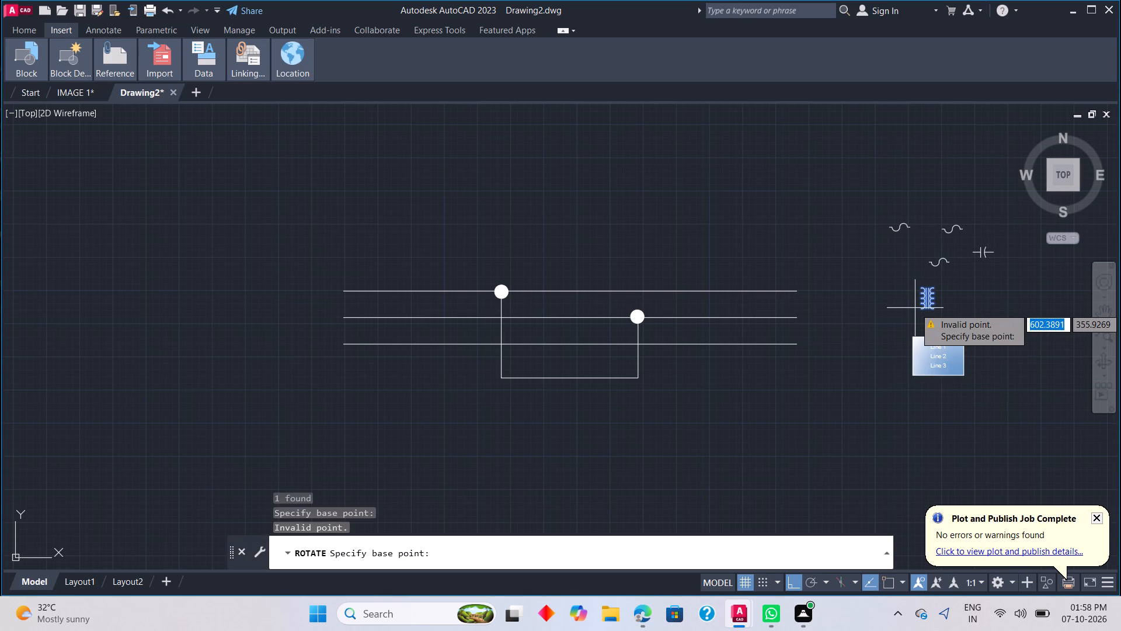
left_click_drag(921, 308, 891, 304)
left_click(891, 304)
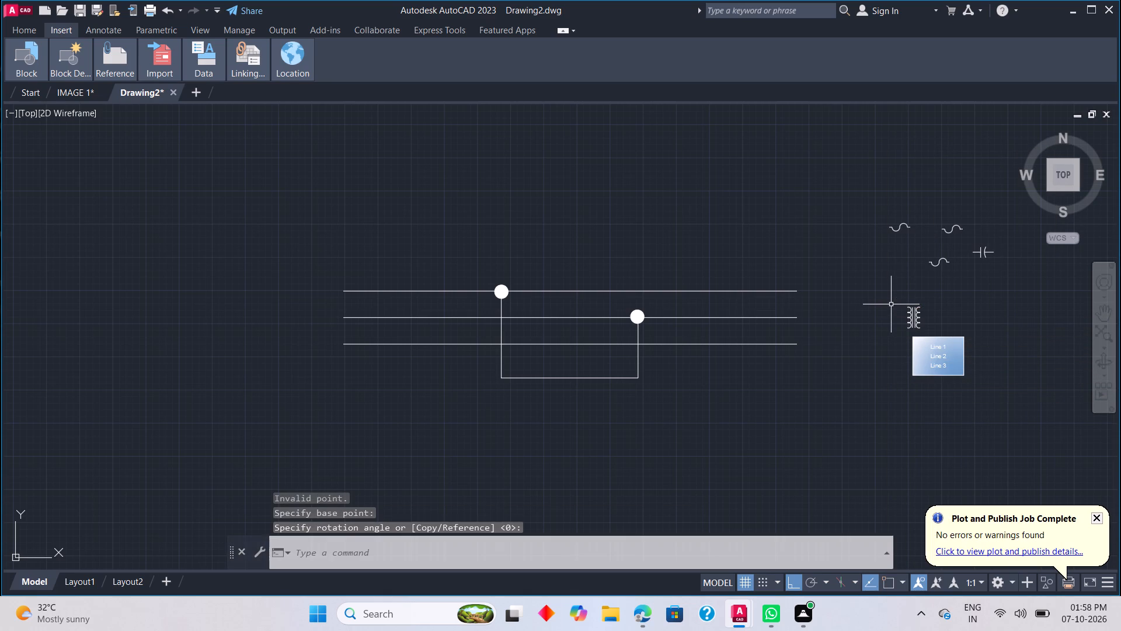
left_click(891, 304)
With Ortho turned off, rotate the transformer symbol about 90 degrees so its coils run horizontally.
left_click(913, 325)
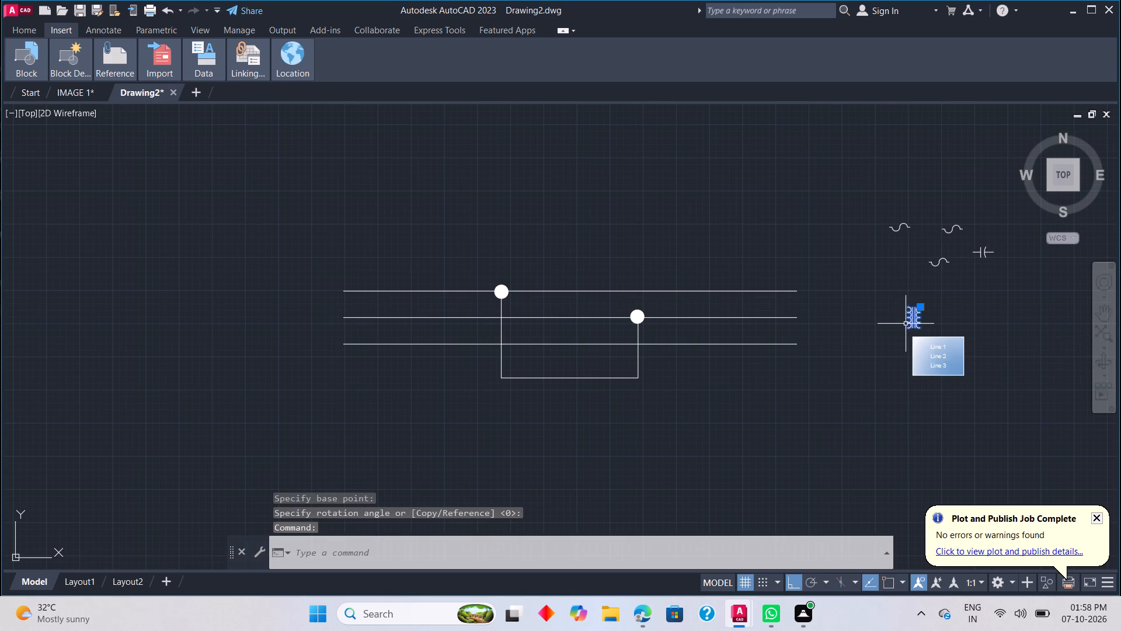
right_click(905, 324)
left_click(929, 372)
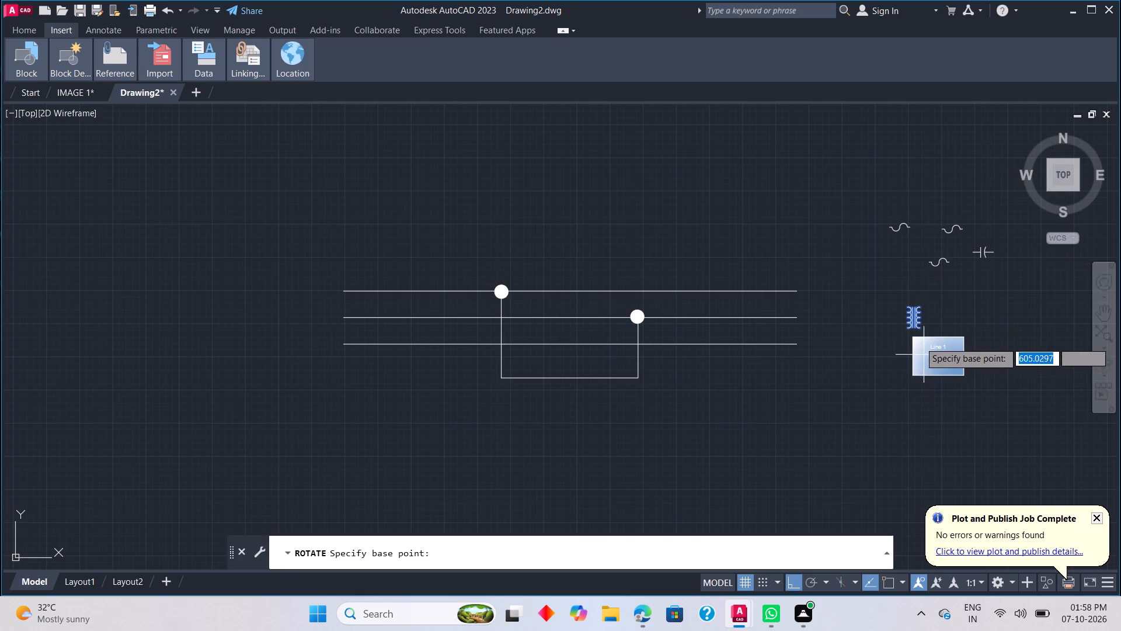
left_click_drag(909, 328, 851, 291)
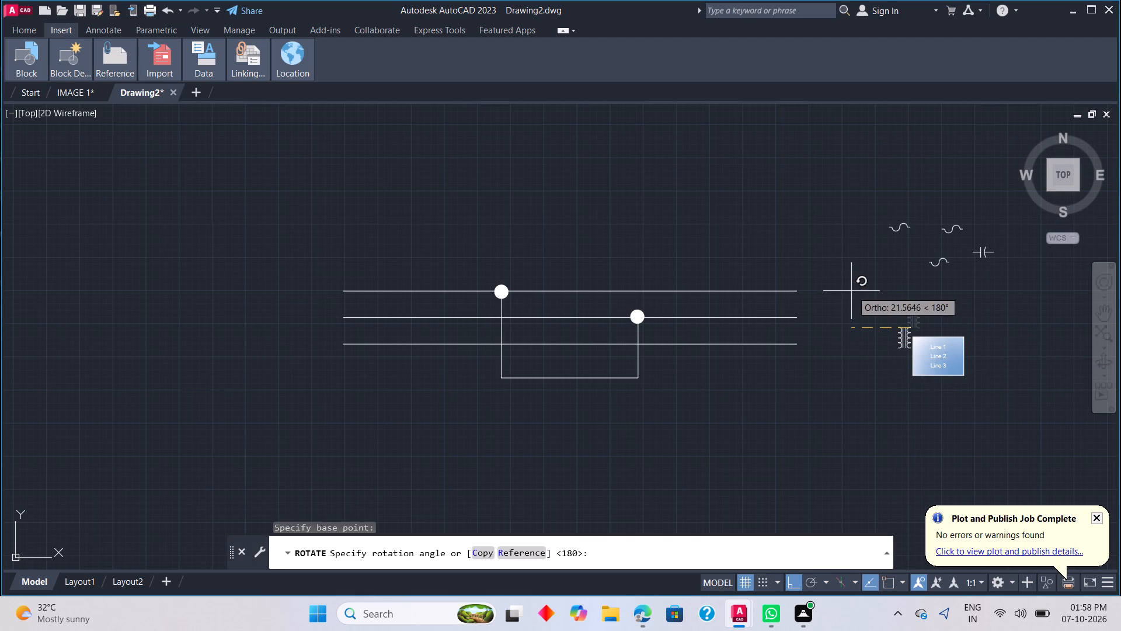
left_click_drag(851, 291, 890, 470)
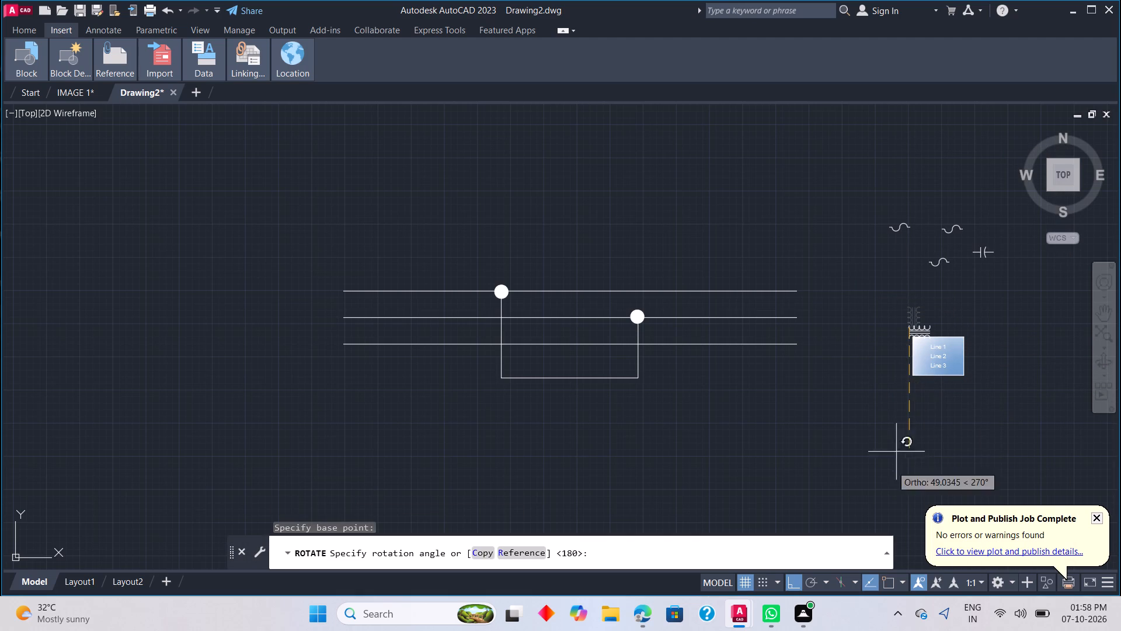
left_click_drag(890, 470, 872, 585)
left_click(870, 586)
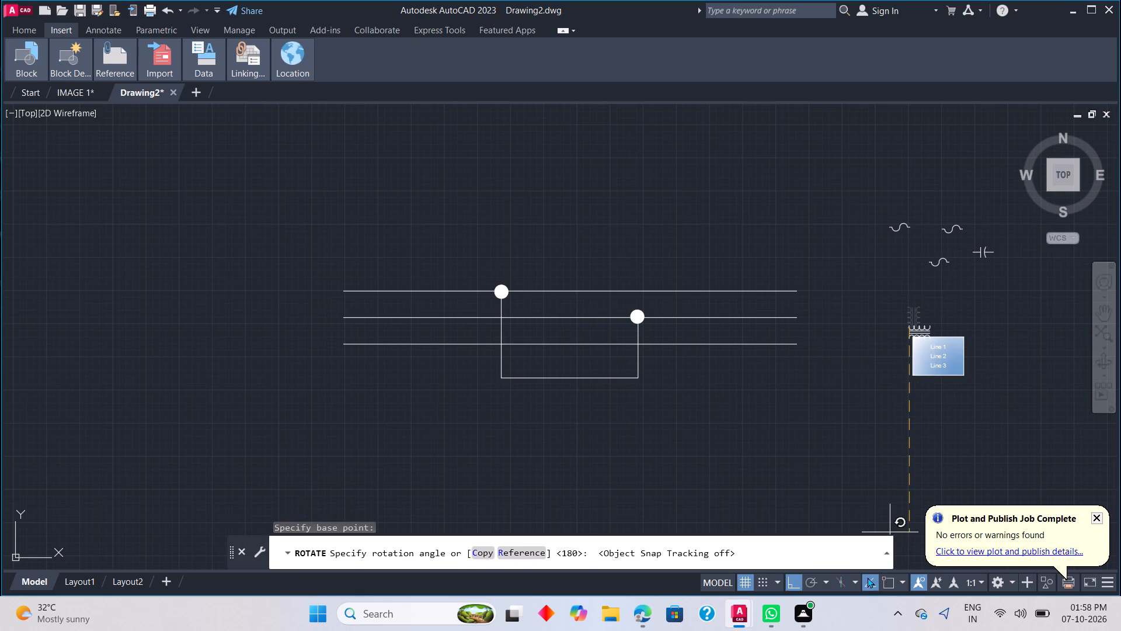
left_click(868, 577)
left_click(788, 581)
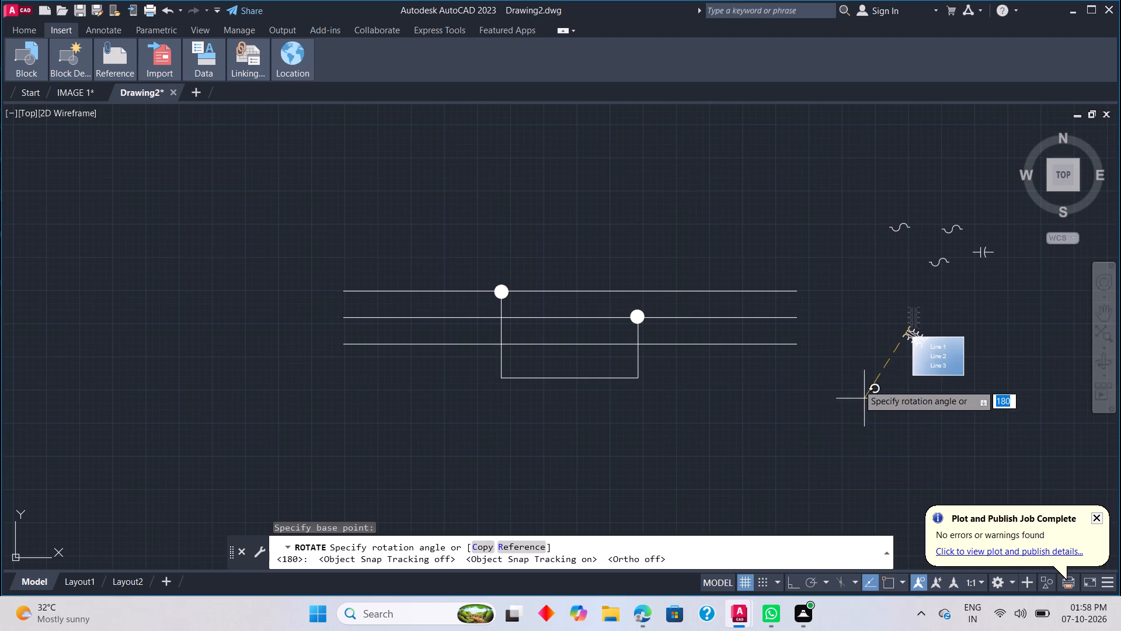
left_click(908, 299)
Move the transformer symbol to just below the bottom connecting line that joins the two donuts' vertical lines.
scroll(912, 323, "up", 2)
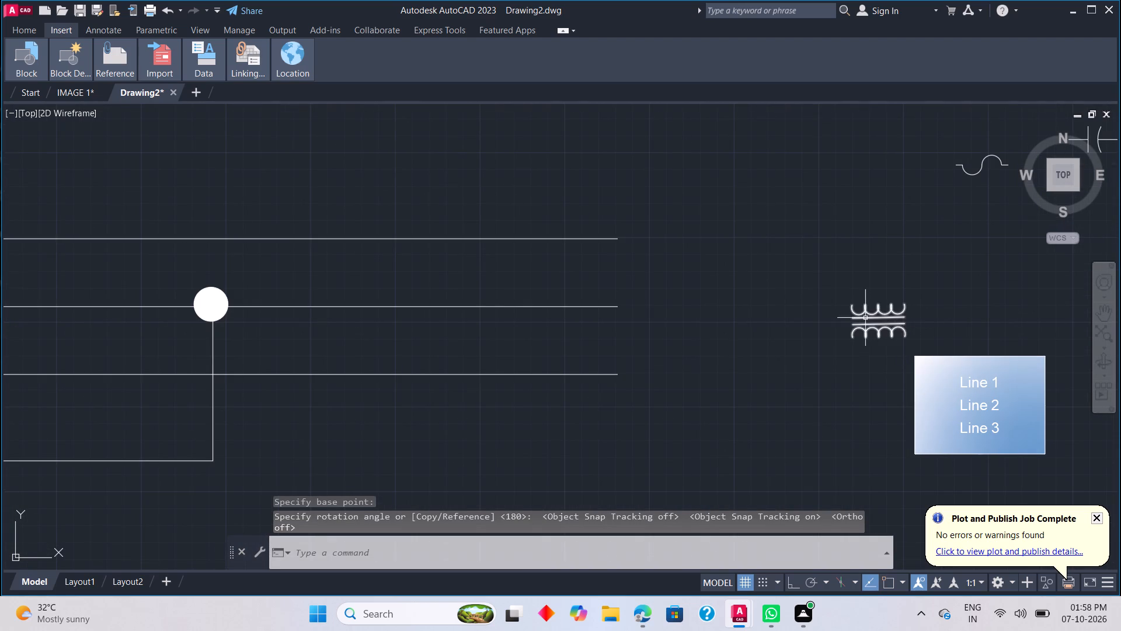
left_click(872, 313)
key("Escape")
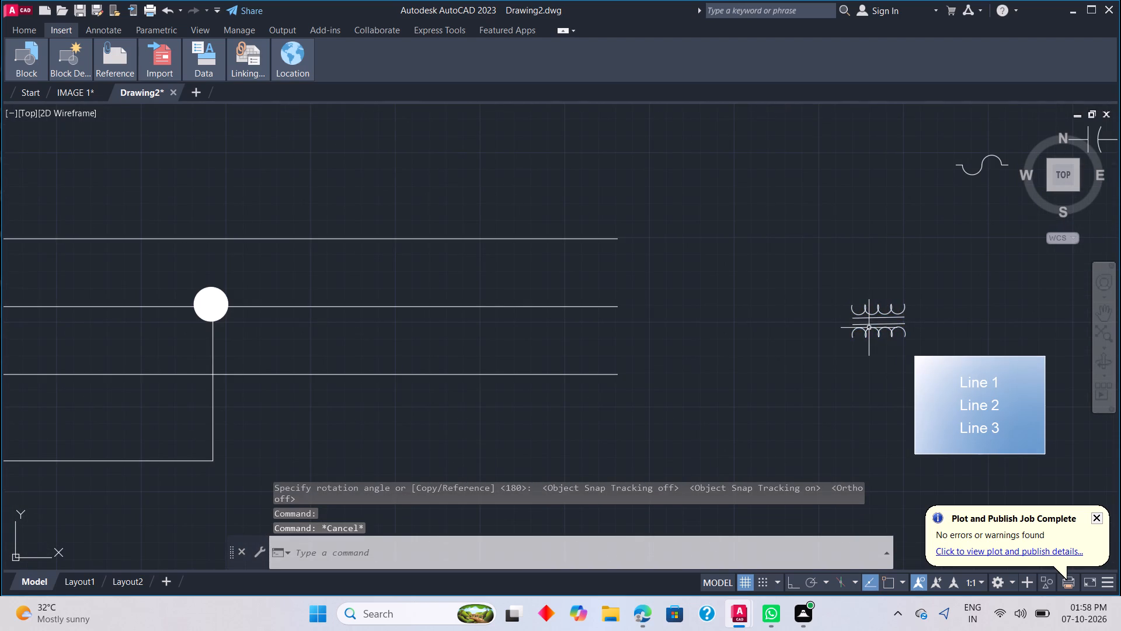
type("M")
key("space")
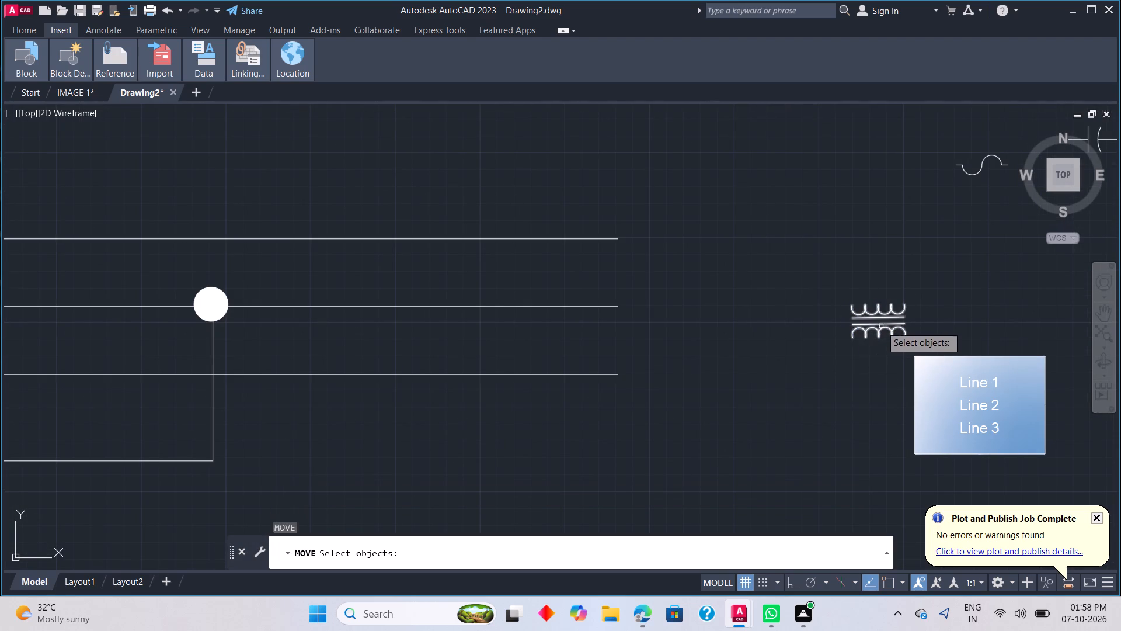
left_click(881, 323)
key("space")
left_click_drag(868, 333, 638, 403)
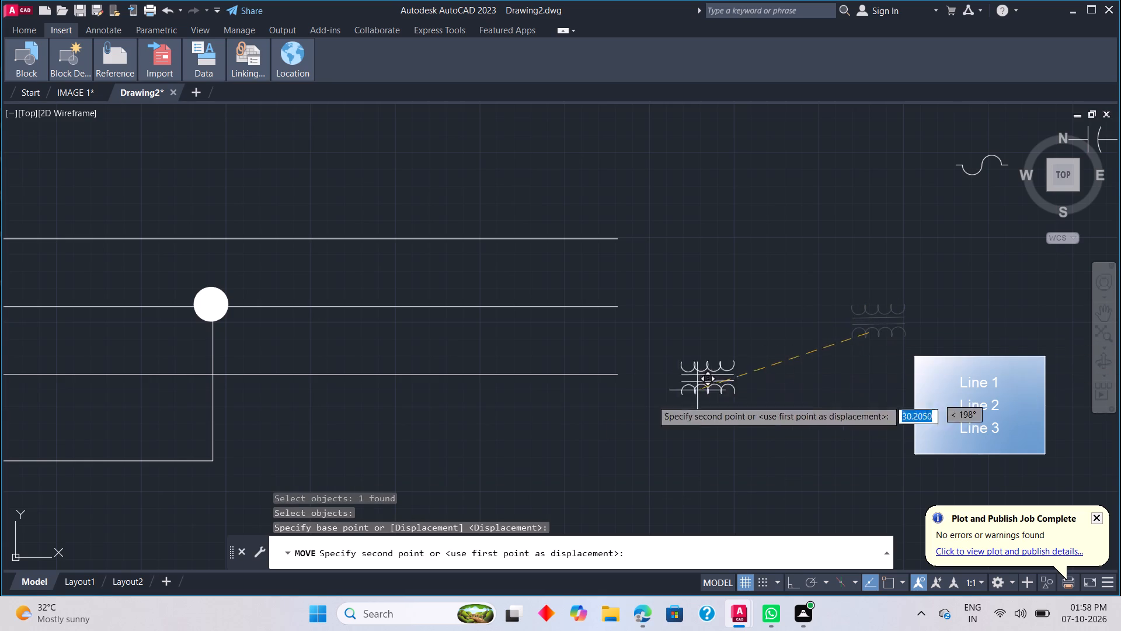
left_click_drag(638, 403, 443, 448)
scroll(417, 445, "down", 3)
scroll(352, 460, "up", 3)
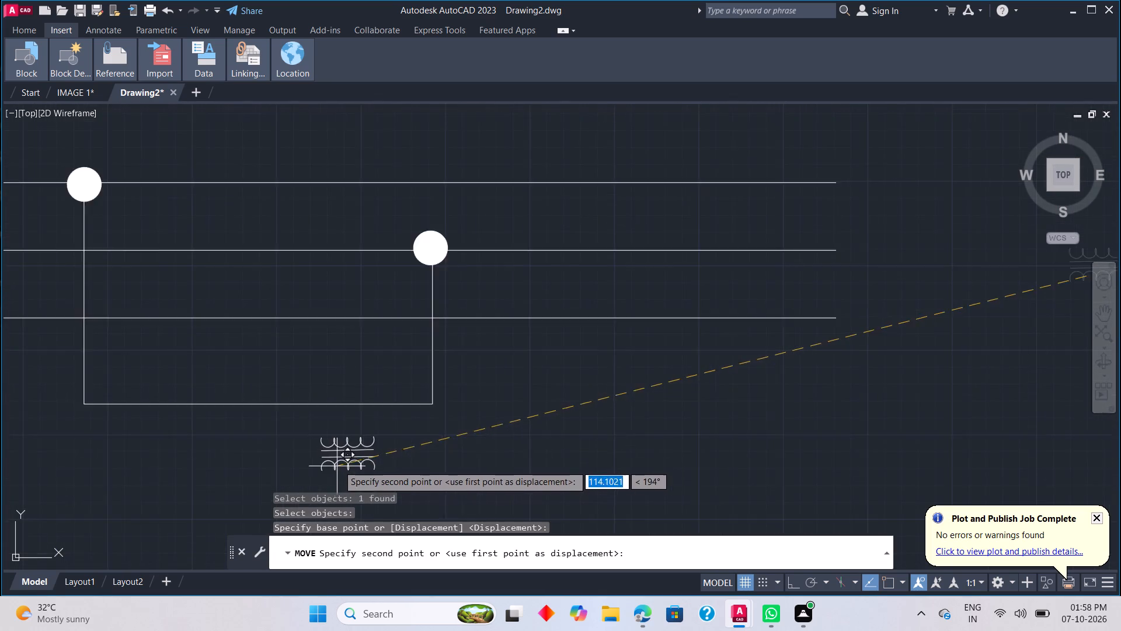
scroll(338, 465, "up", 1)
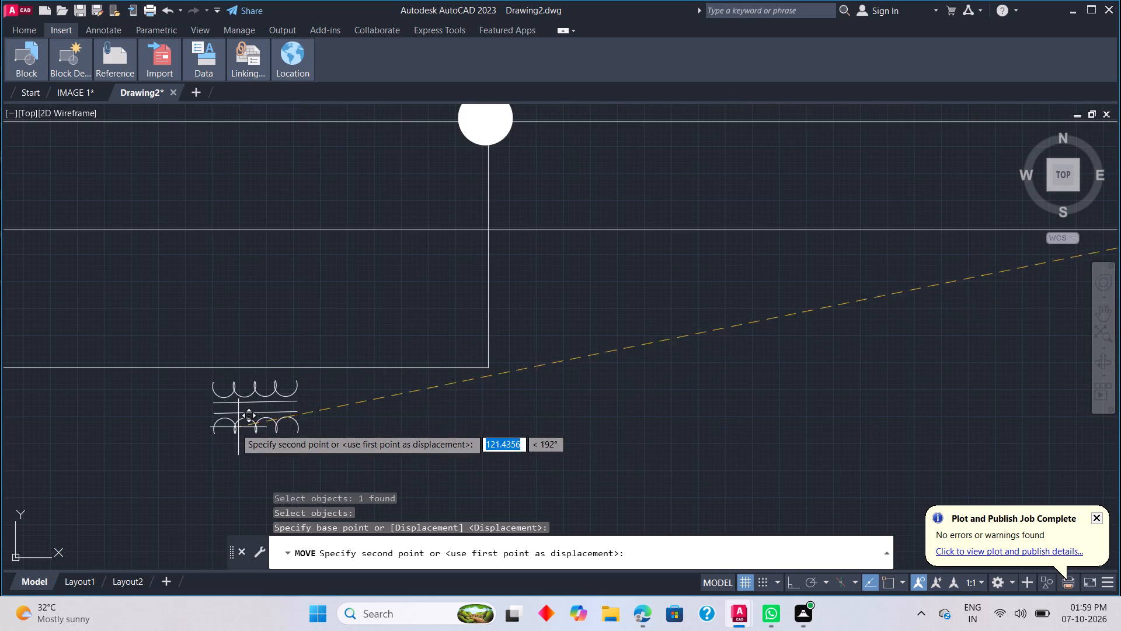
middle_click_drag(214, 429, 471, 419)
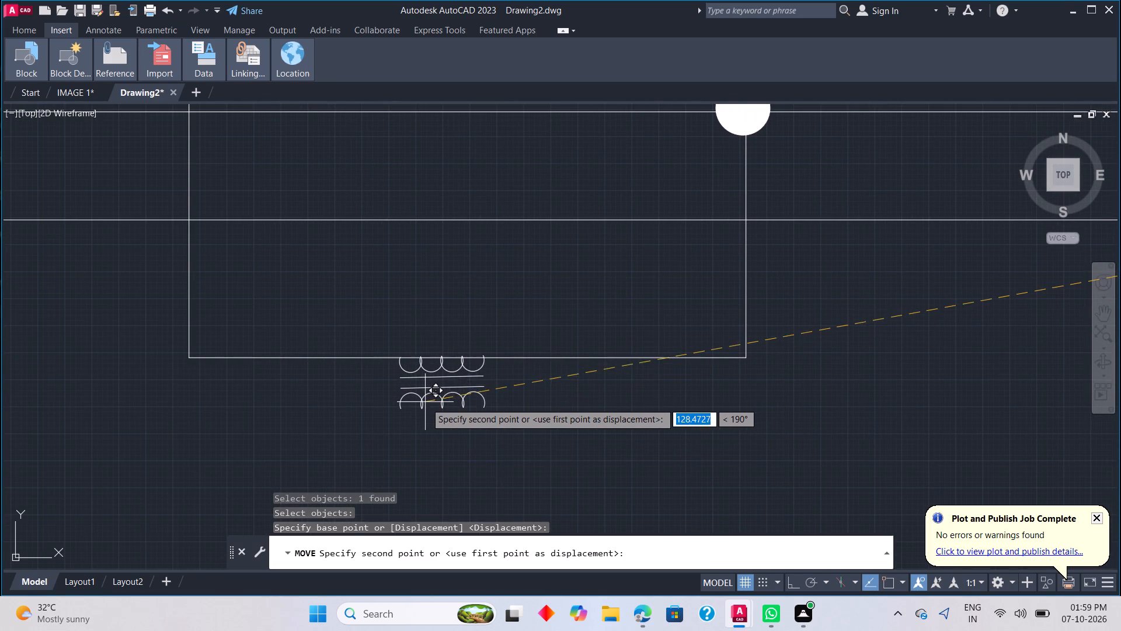
left_click(435, 459)
key("Escape")
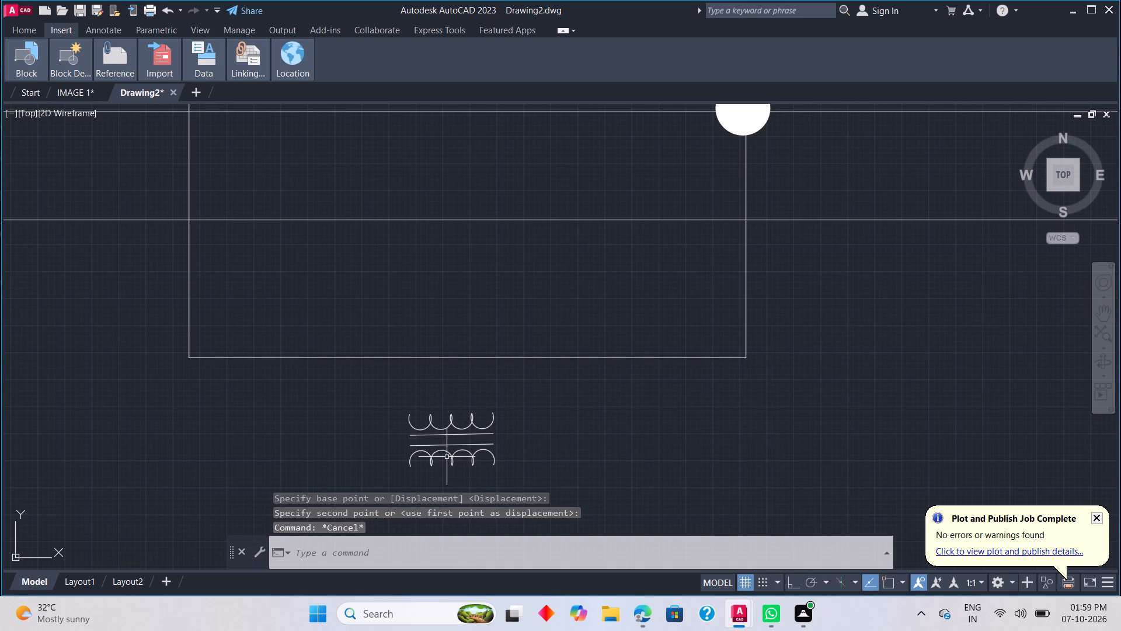
Scale the transformer symbol up freehand to a bit less than twice its size, based at its lower-right end.
scroll(475, 457, "up", 1)
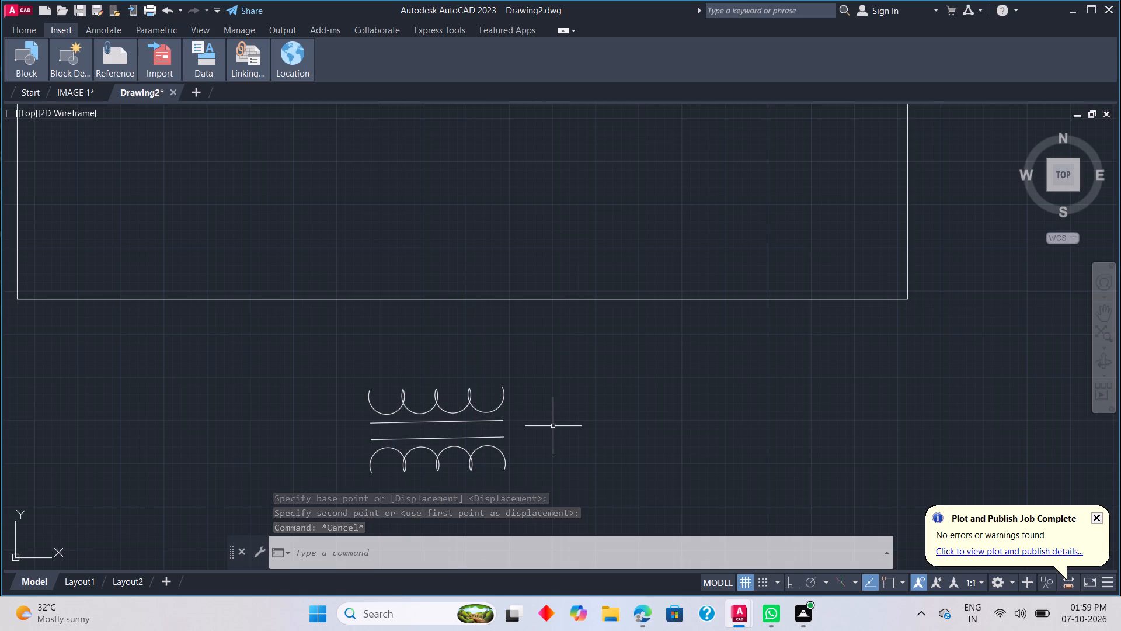
left_click(450, 412)
right_click(462, 408)
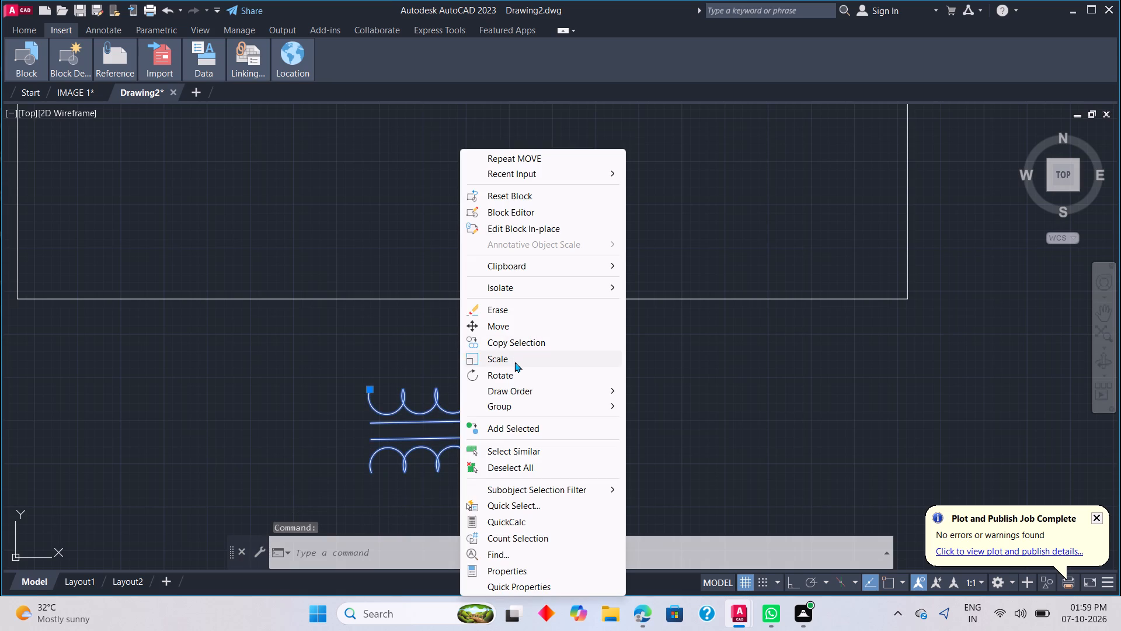
left_click(514, 362)
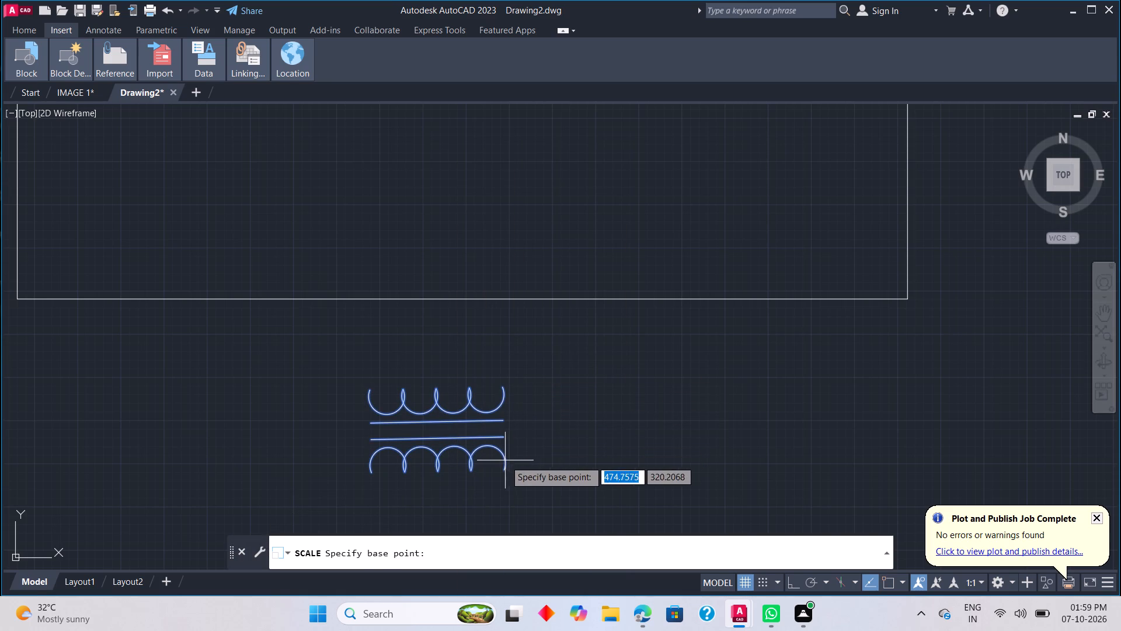
left_click_drag(505, 460, 647, 498)
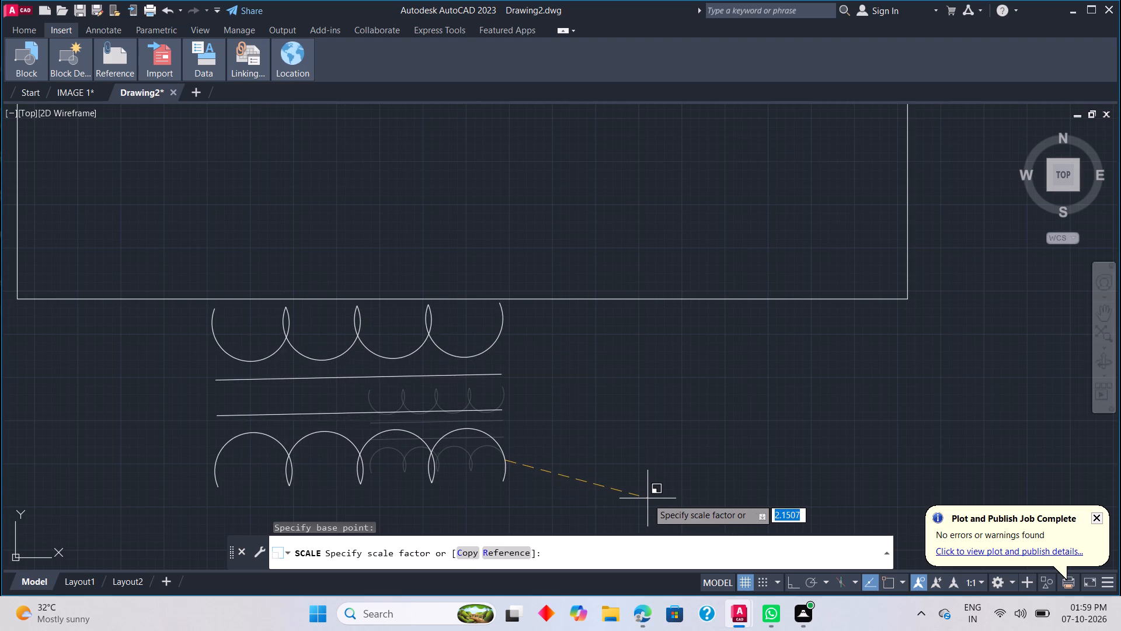
left_click_drag(647, 498, 624, 499)
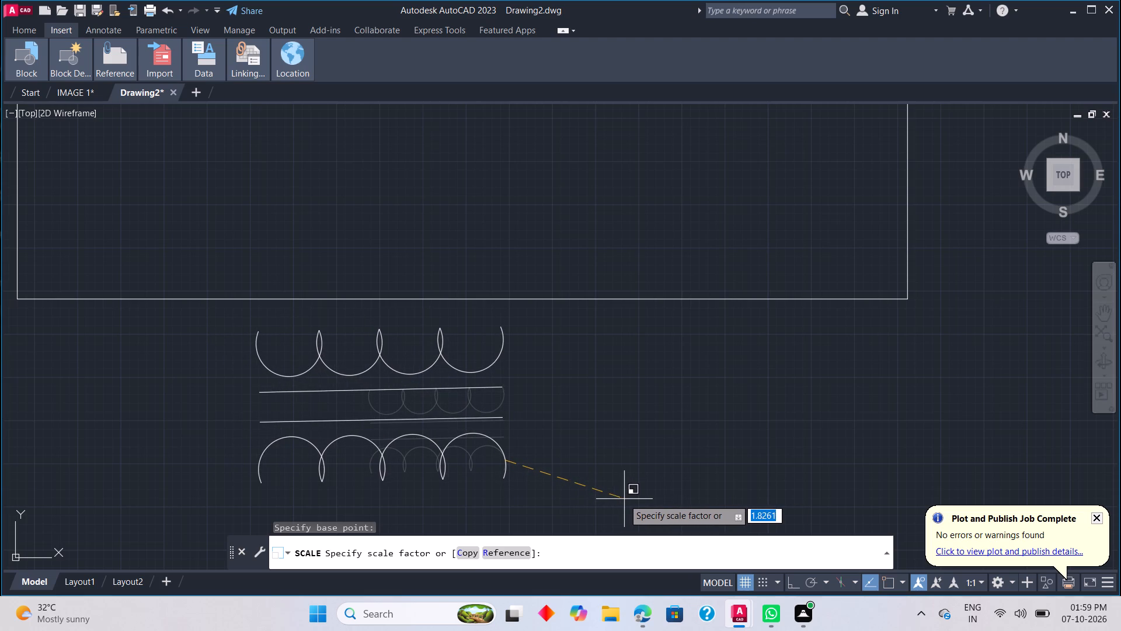
left_click_drag(624, 499, 624, 499)
left_click(617, 492)
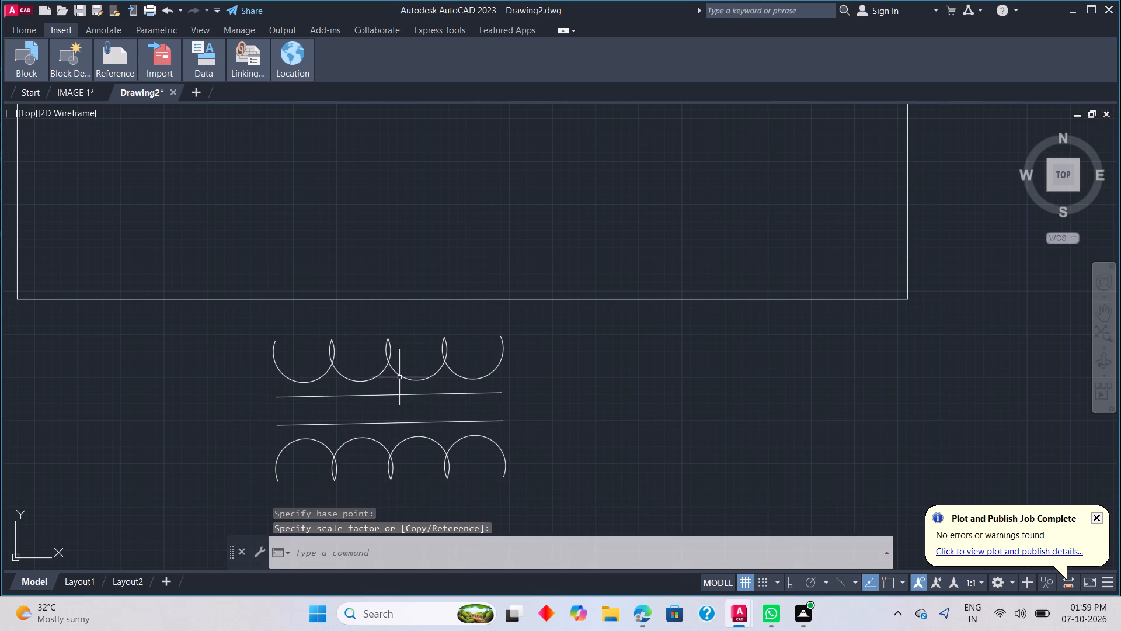
Move the enlarged transformer symbol up so the open ends of its upper coils meet the bottom connecting line.
left_click(399, 377)
left_click_drag(399, 377, 512, 317)
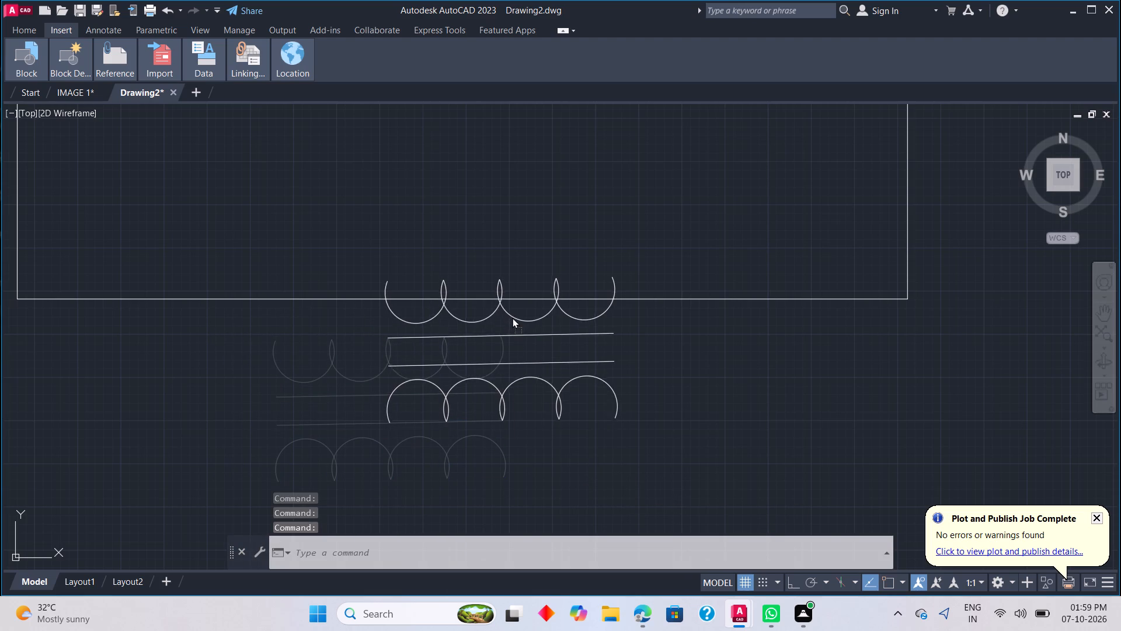
left_click_drag(512, 317, 483, 330)
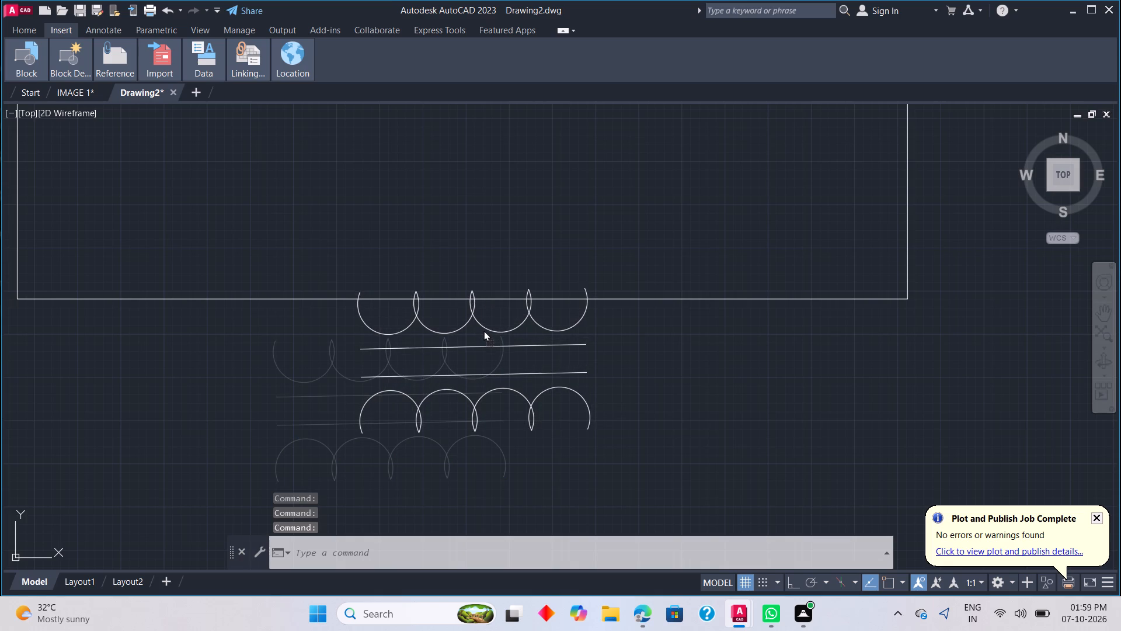
left_click_drag(483, 330, 474, 334)
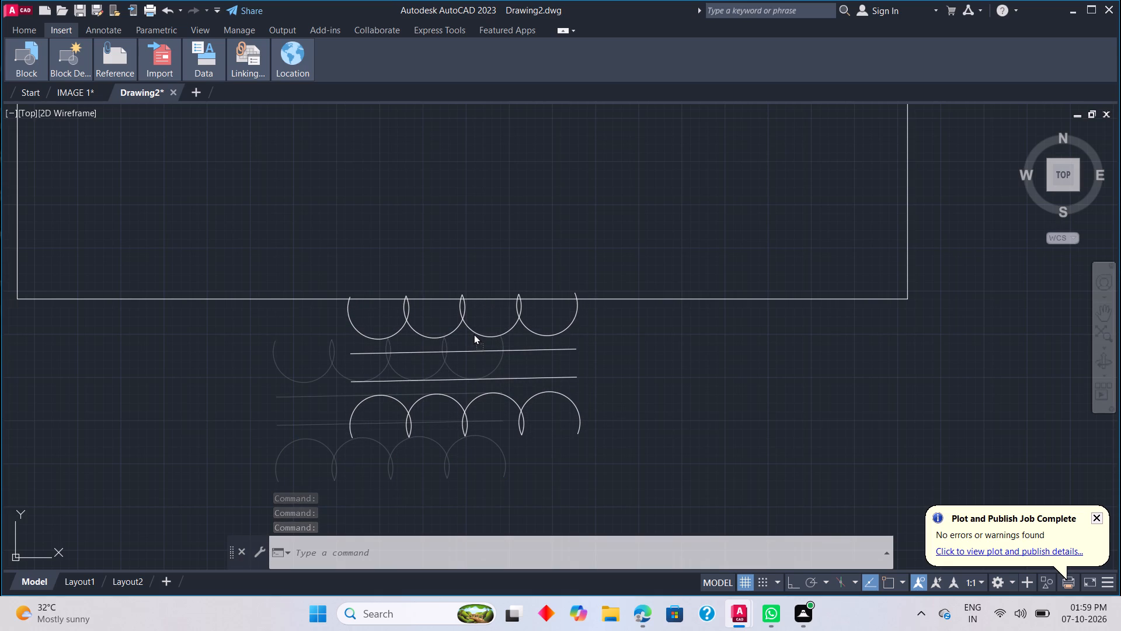
left_click_drag(474, 334, 473, 334)
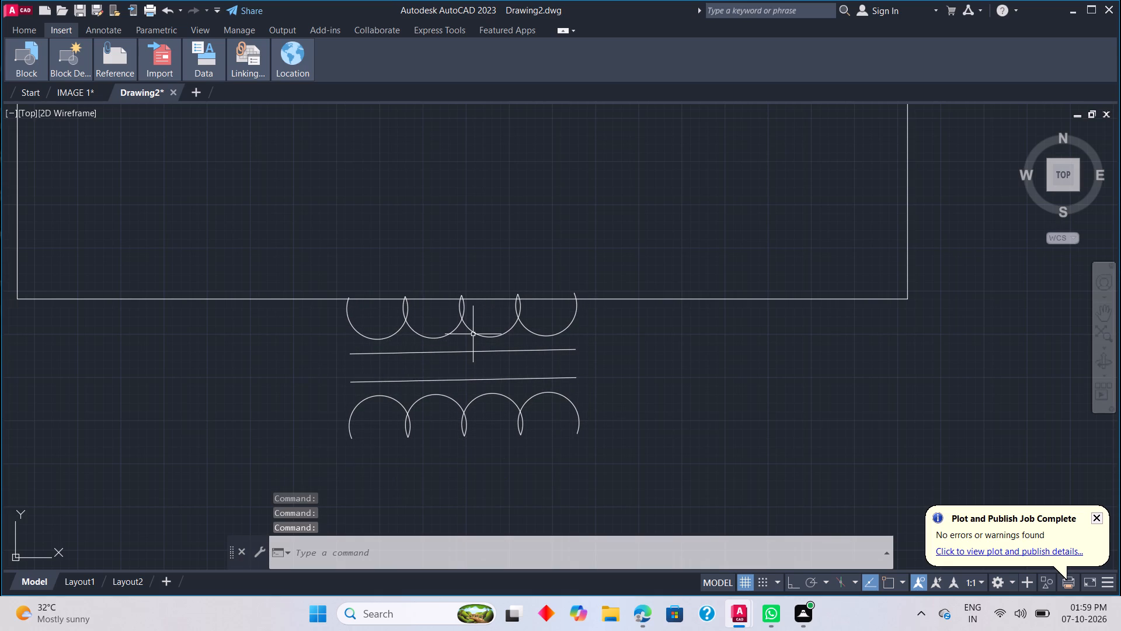
Trim away the segments of the bottom connecting line that span the openings of the transformer symbol's four upper coils.
scroll(616, 321, "up", 1)
scroll(573, 307, "down", 1)
middle_click_drag(551, 309, 551, 310)
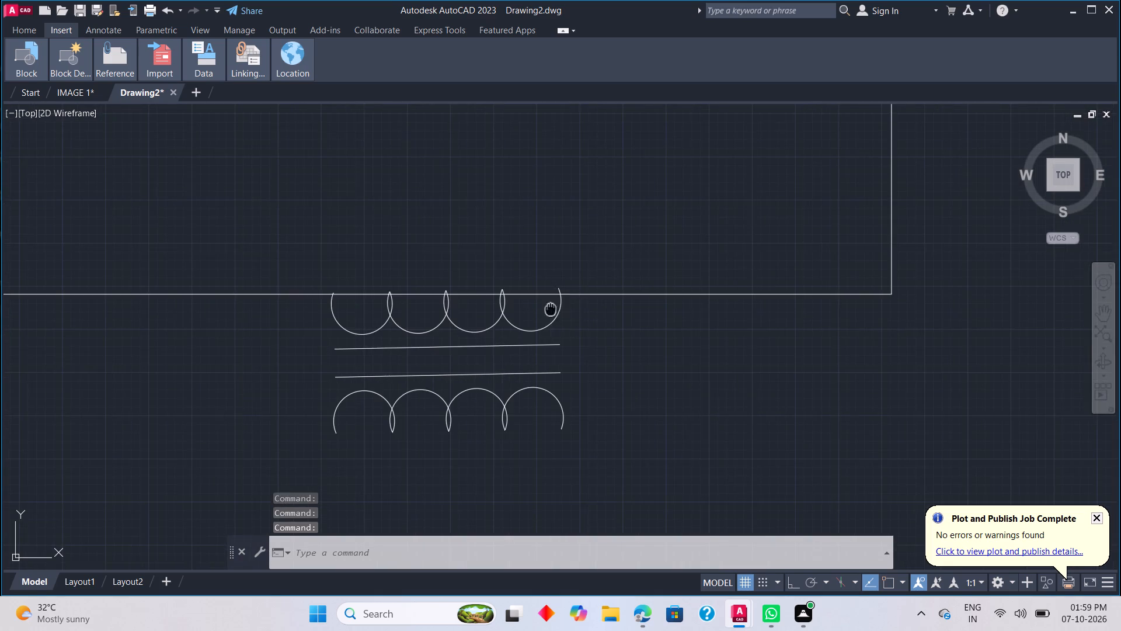
middle_click_drag(551, 310, 489, 467)
scroll(489, 467, "down", 1)
scroll(489, 459, "up", 1)
scroll(487, 457, "down", 3)
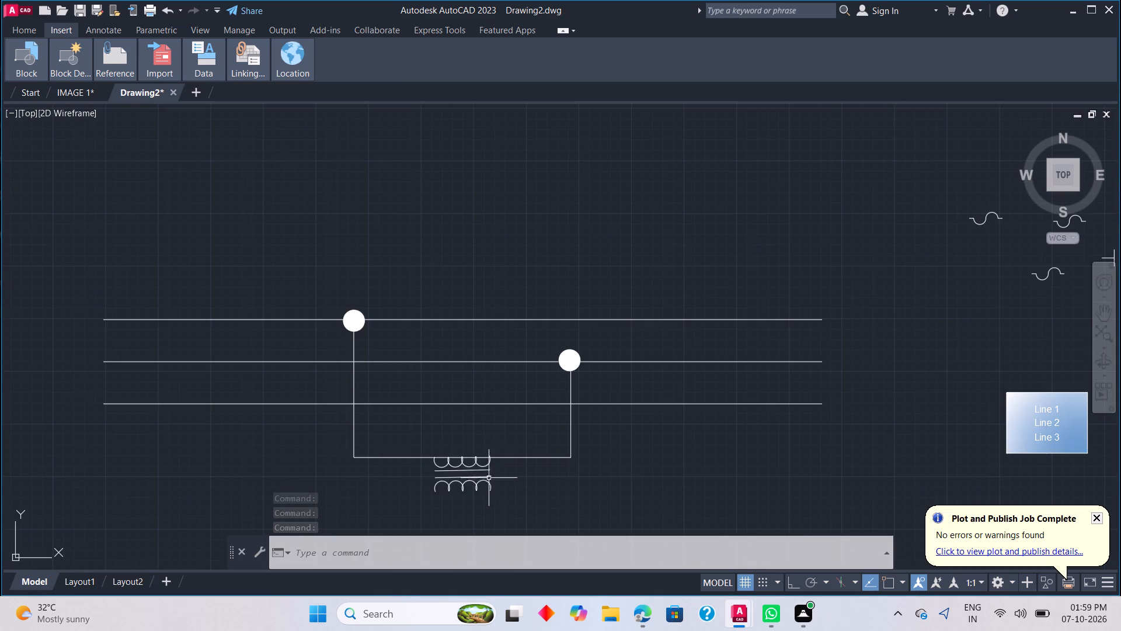
scroll(488, 477, "up", 2)
type("TR")
key("space")
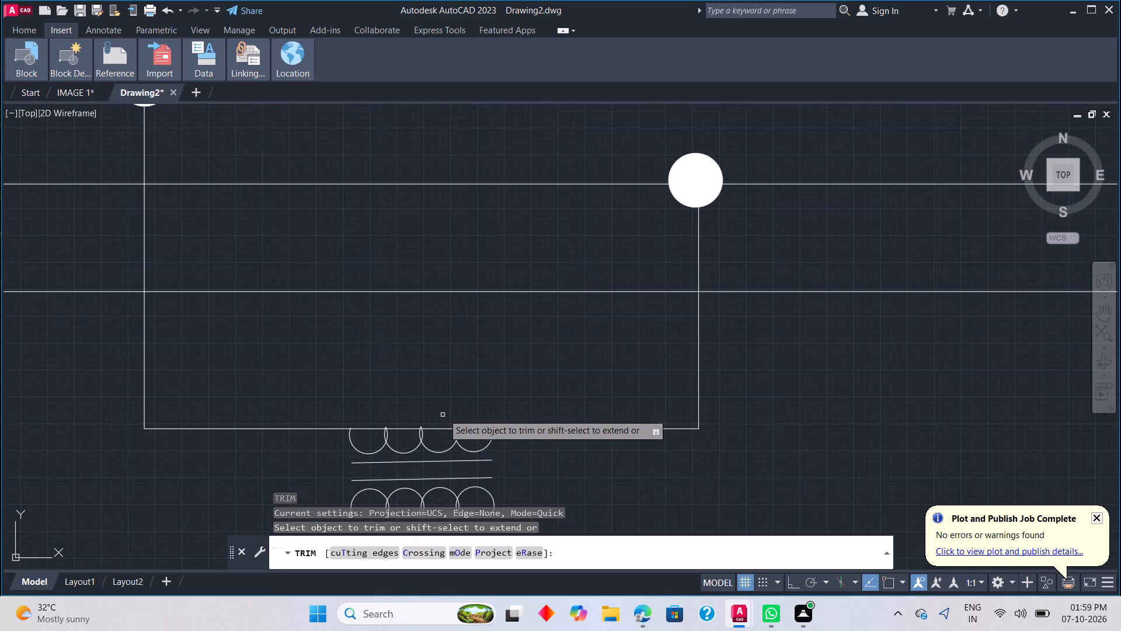
left_click(440, 428)
left_click(469, 428)
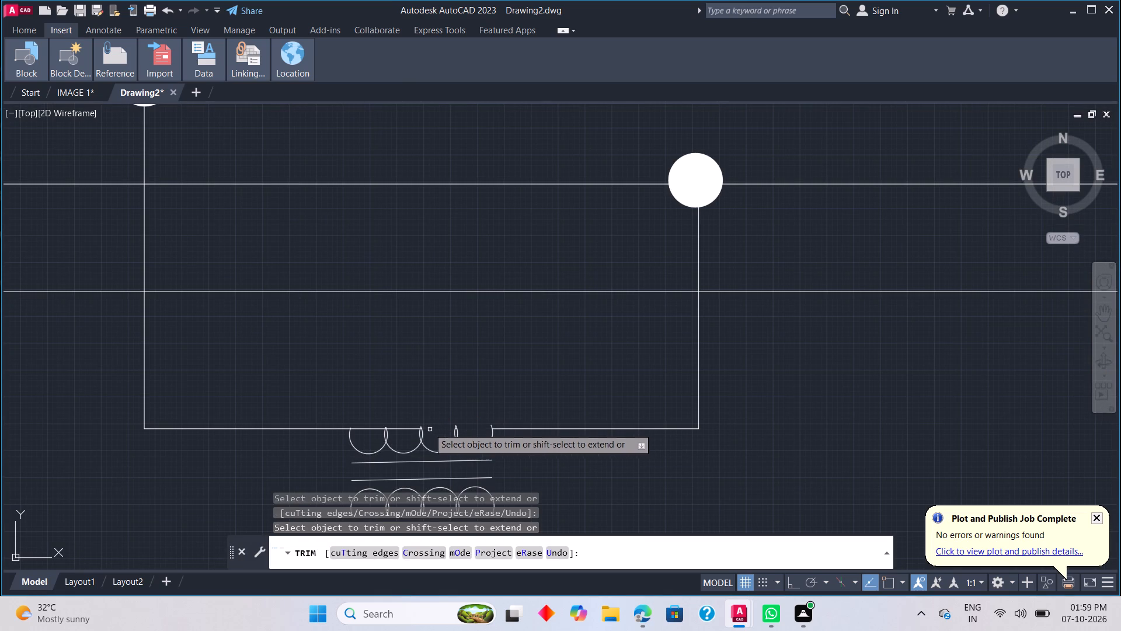
left_click(407, 432)
left_click(397, 427)
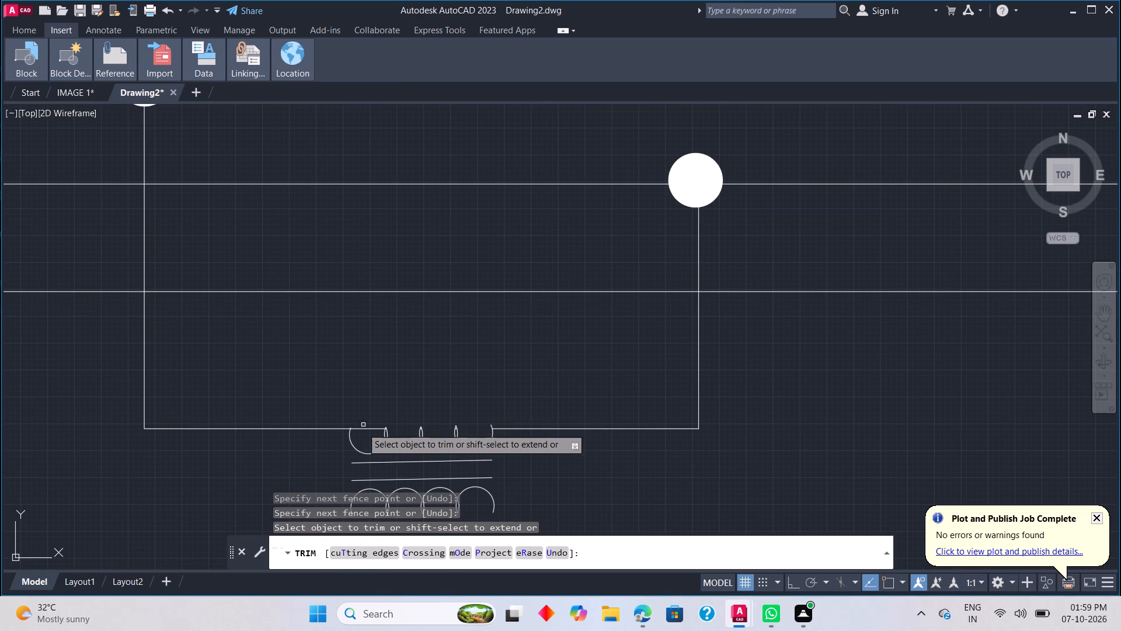
left_click(361, 431)
scroll(349, 421, "up", 4)
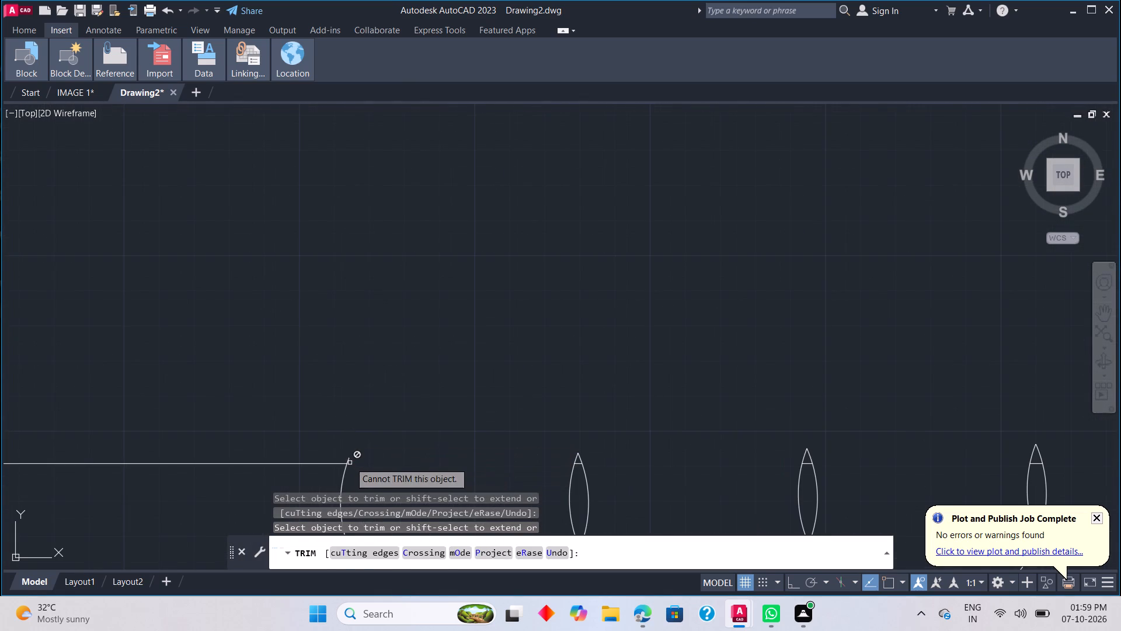
scroll(350, 454, "up", 2)
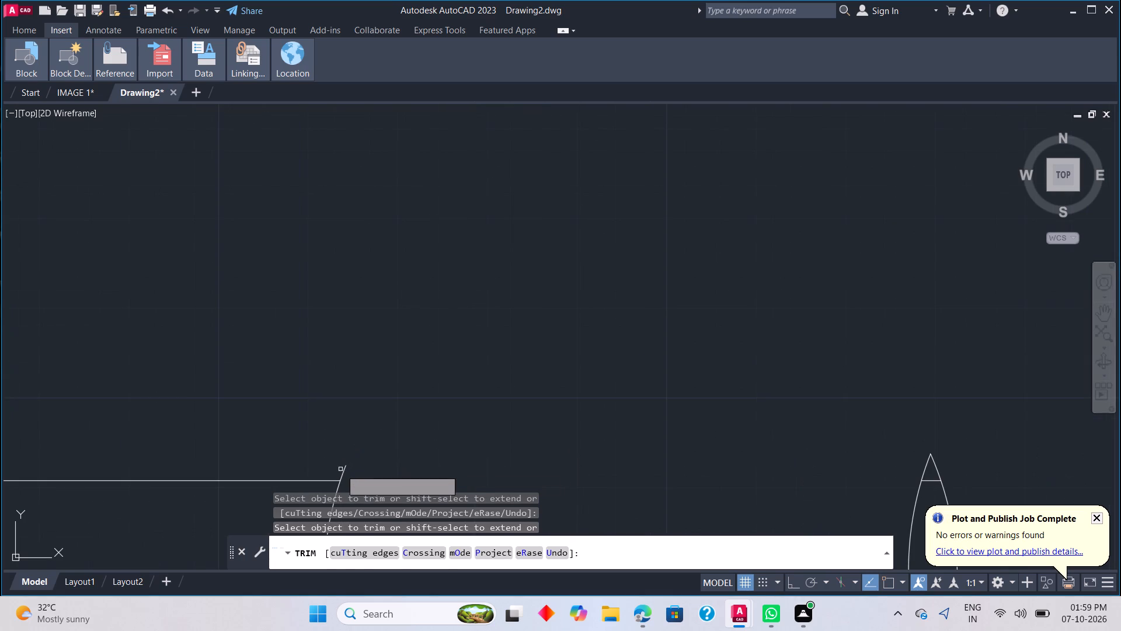
left_click_drag(339, 469, 391, 470)
scroll(385, 469, "down", 4)
scroll(425, 430, "down", 1)
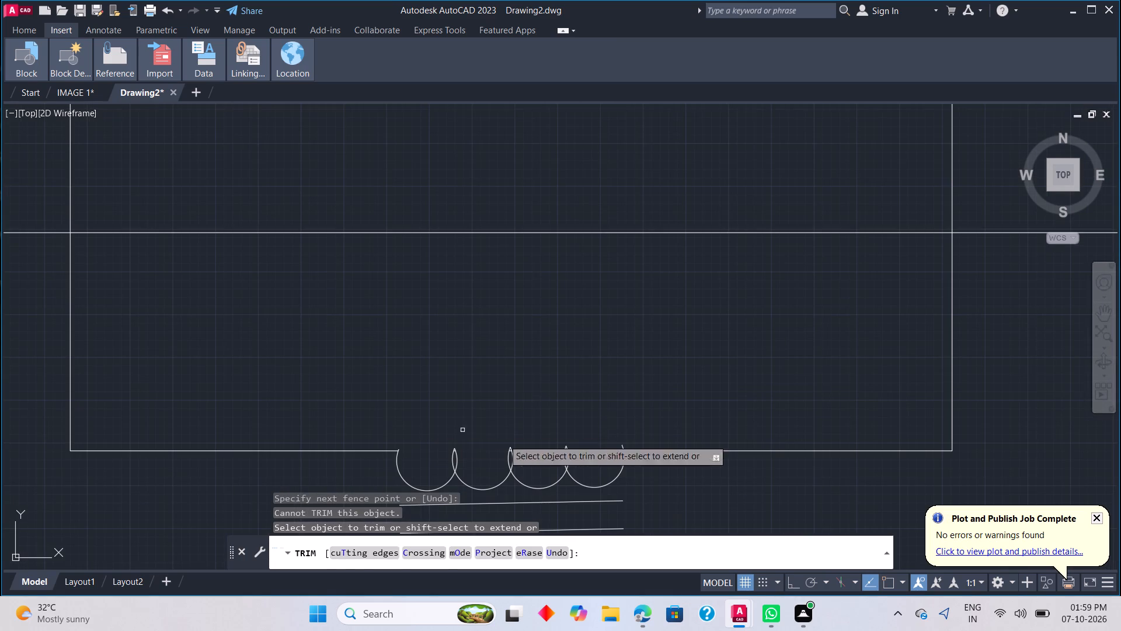
key("Escape")
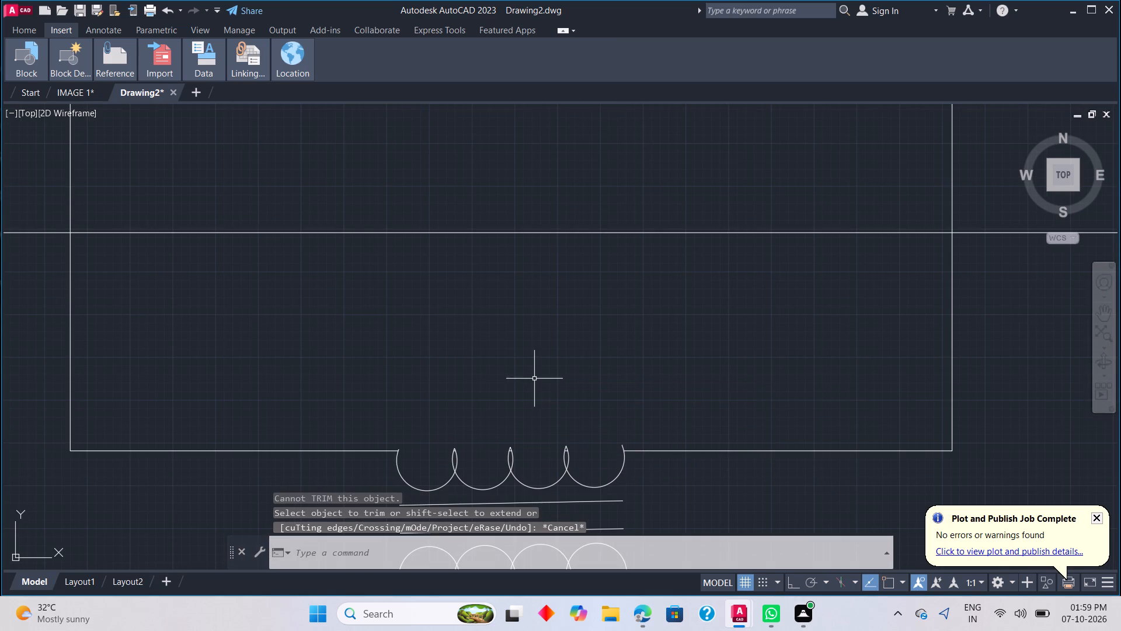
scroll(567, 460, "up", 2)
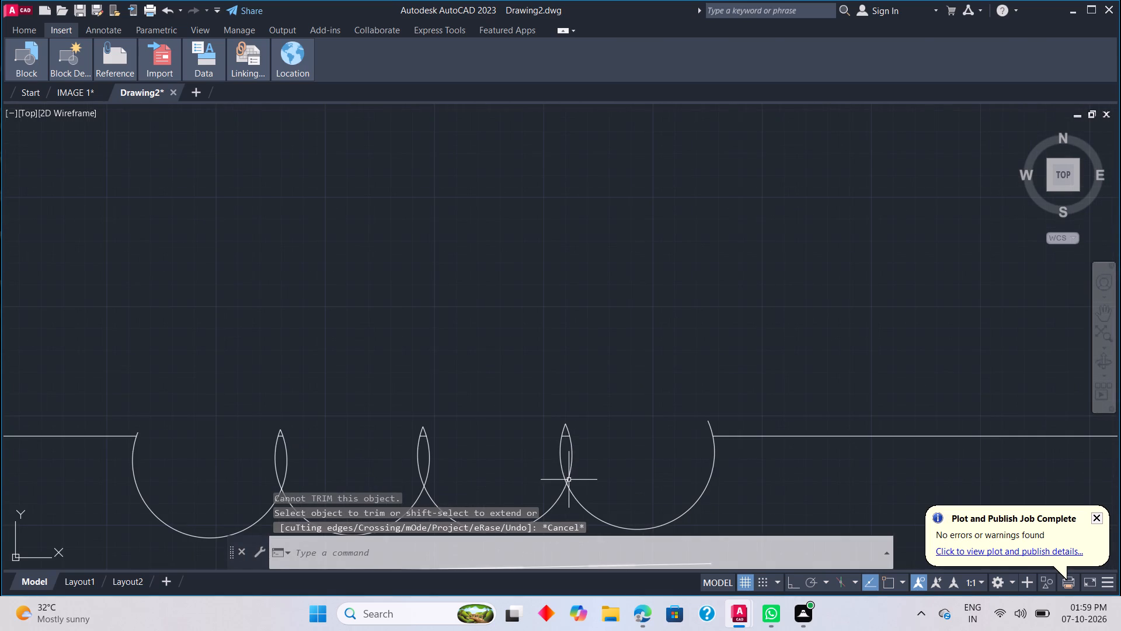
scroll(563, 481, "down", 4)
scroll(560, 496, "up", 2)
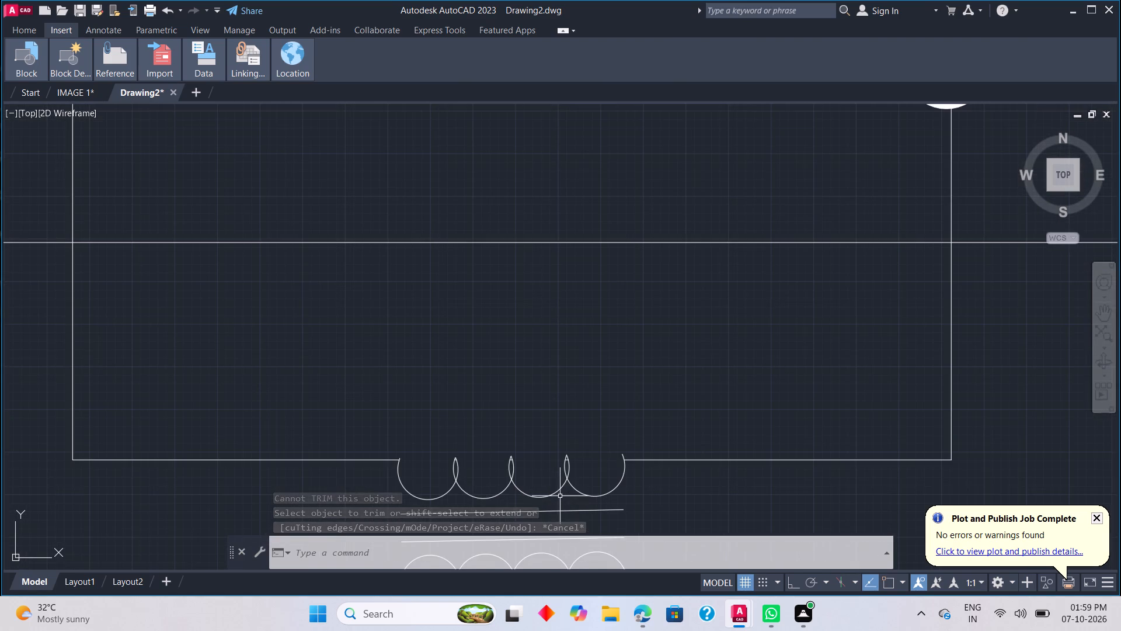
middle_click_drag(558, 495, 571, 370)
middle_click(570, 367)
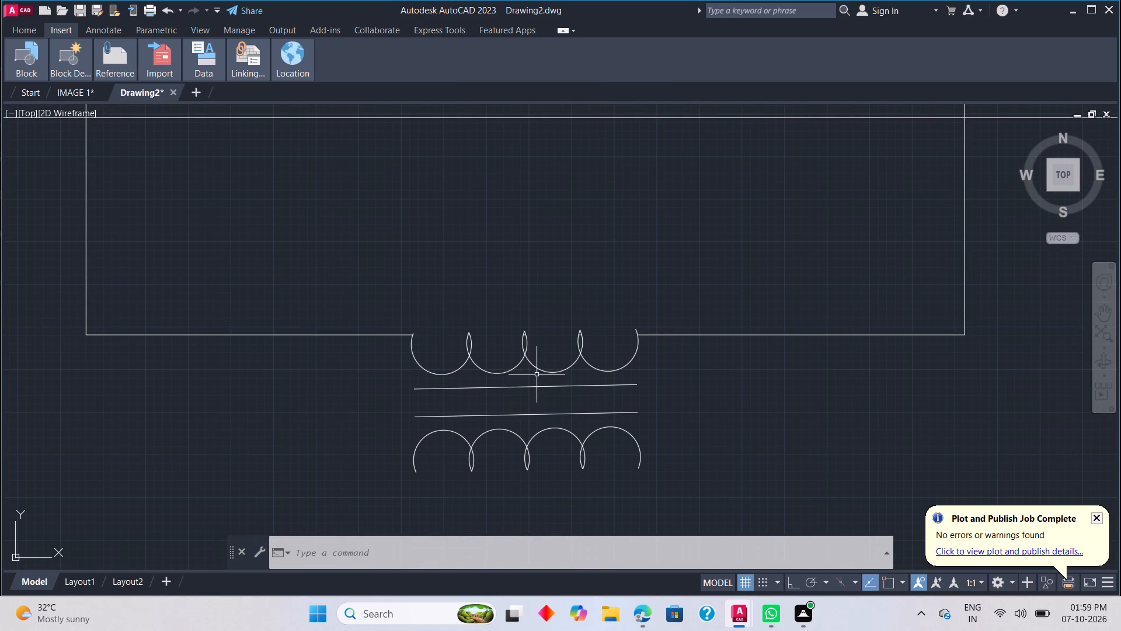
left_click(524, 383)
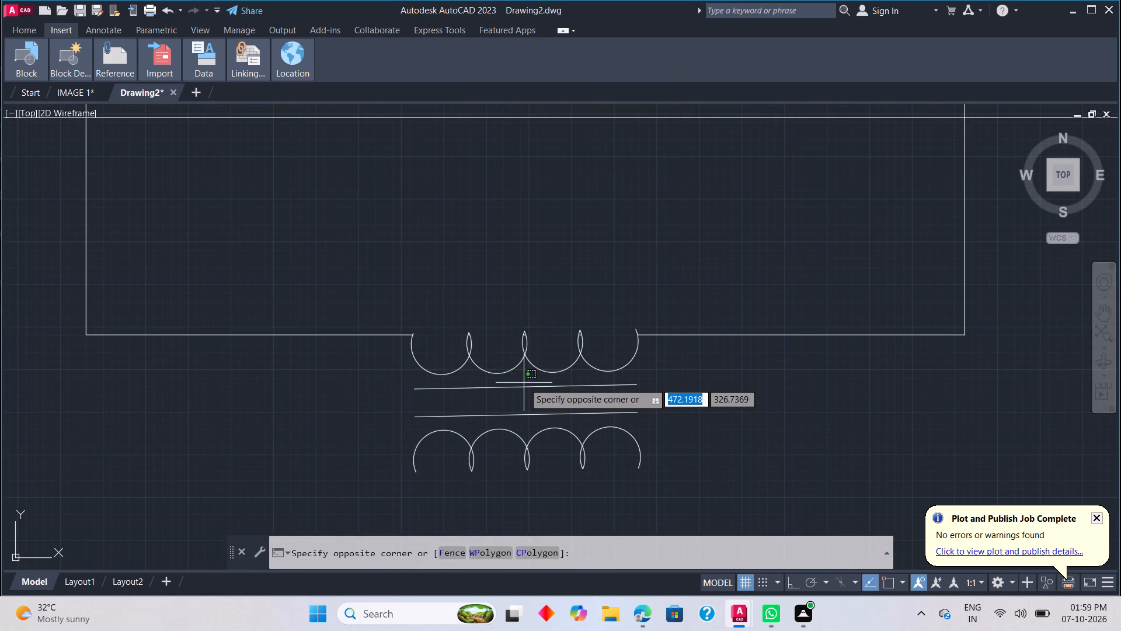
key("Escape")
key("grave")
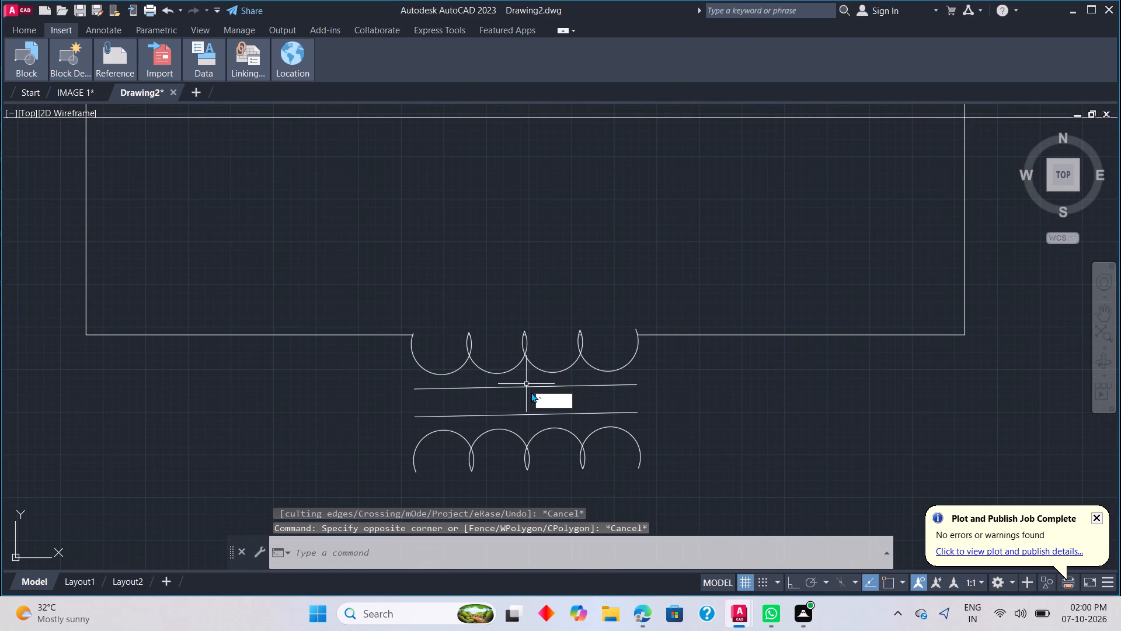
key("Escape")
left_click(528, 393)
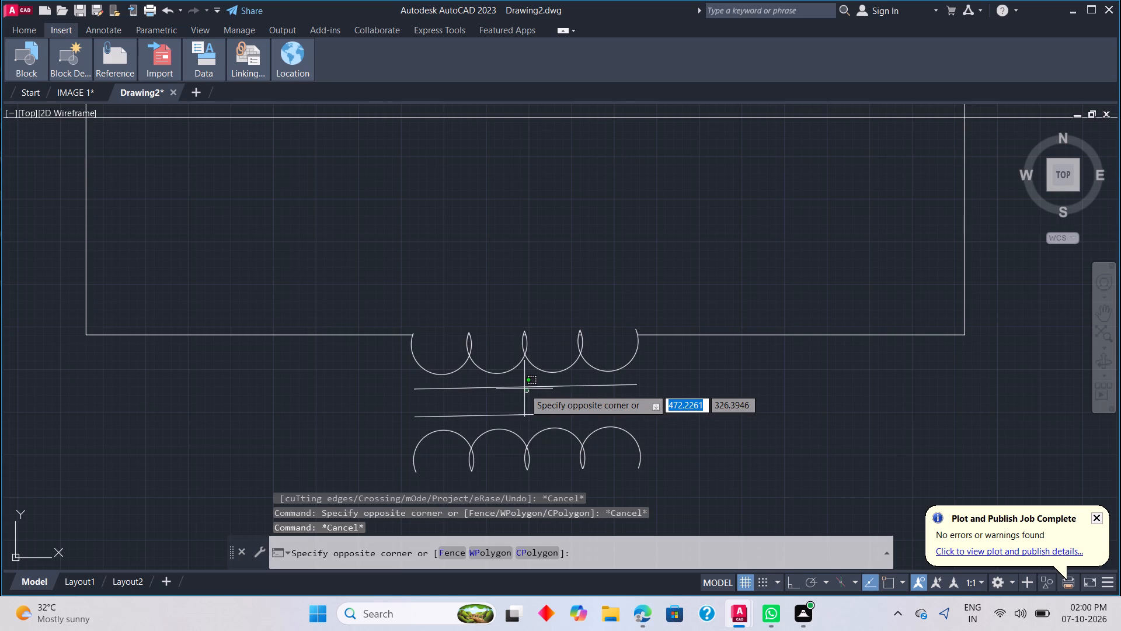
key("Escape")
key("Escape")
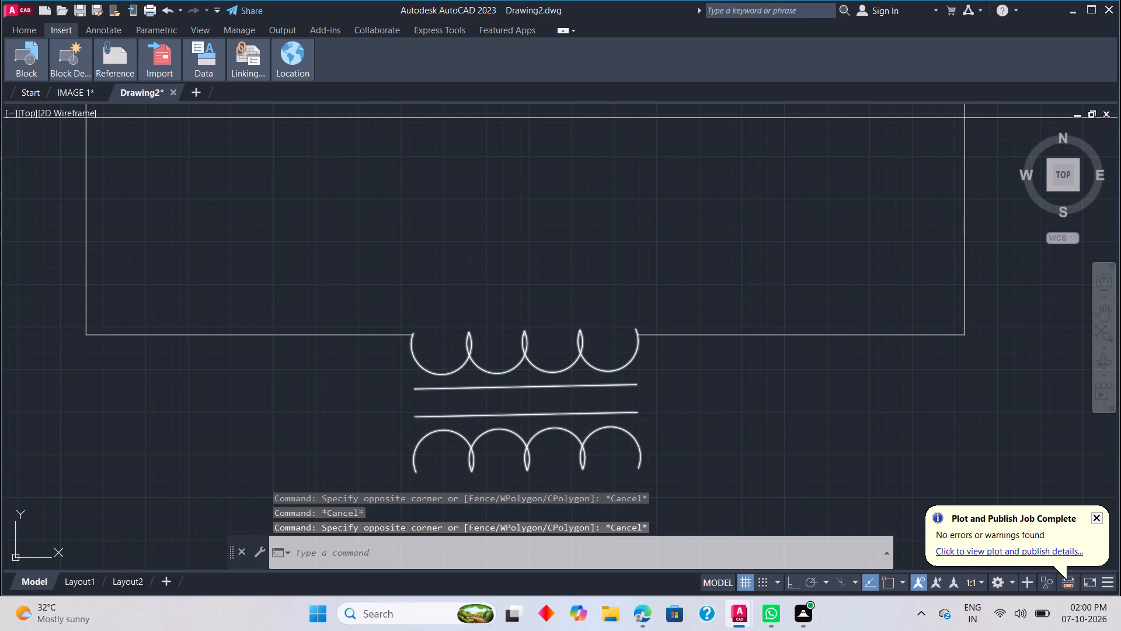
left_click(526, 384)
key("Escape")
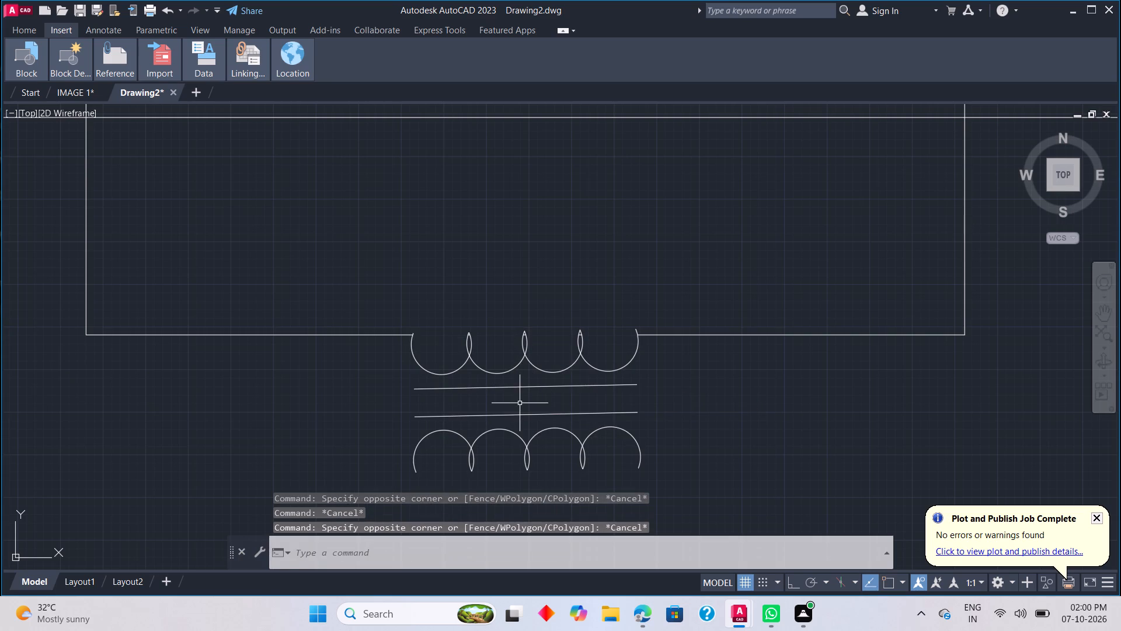
Move the transformer symbol very slightly down and left so its upper coil ends sit level with the trimmed connecting line.
key("m")
key("space")
left_click(513, 387)
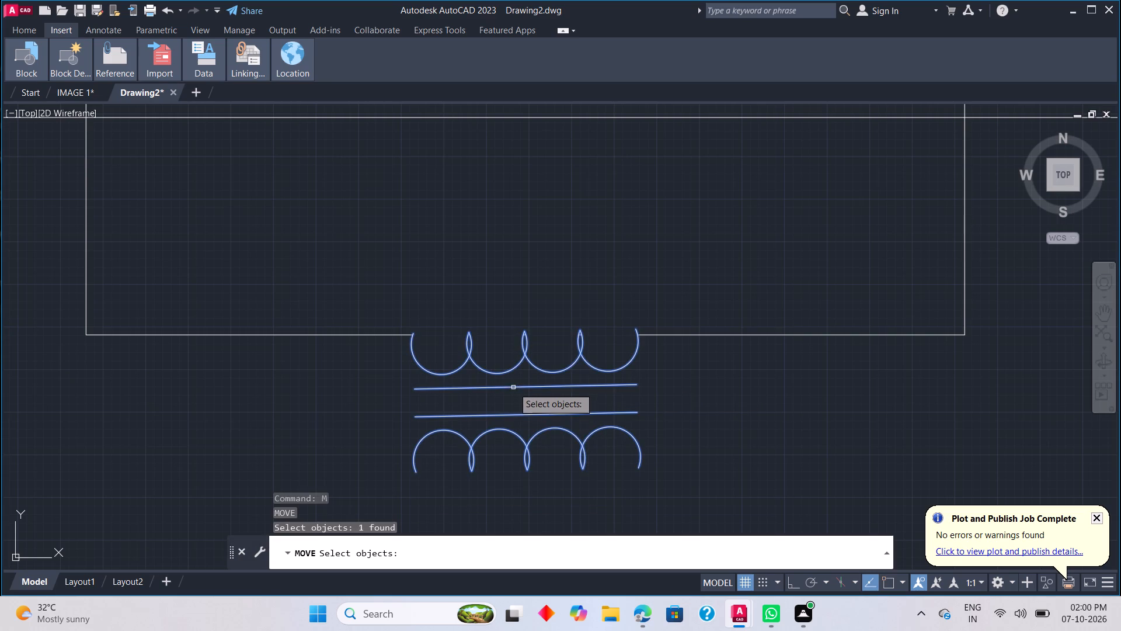
left_click(527, 470)
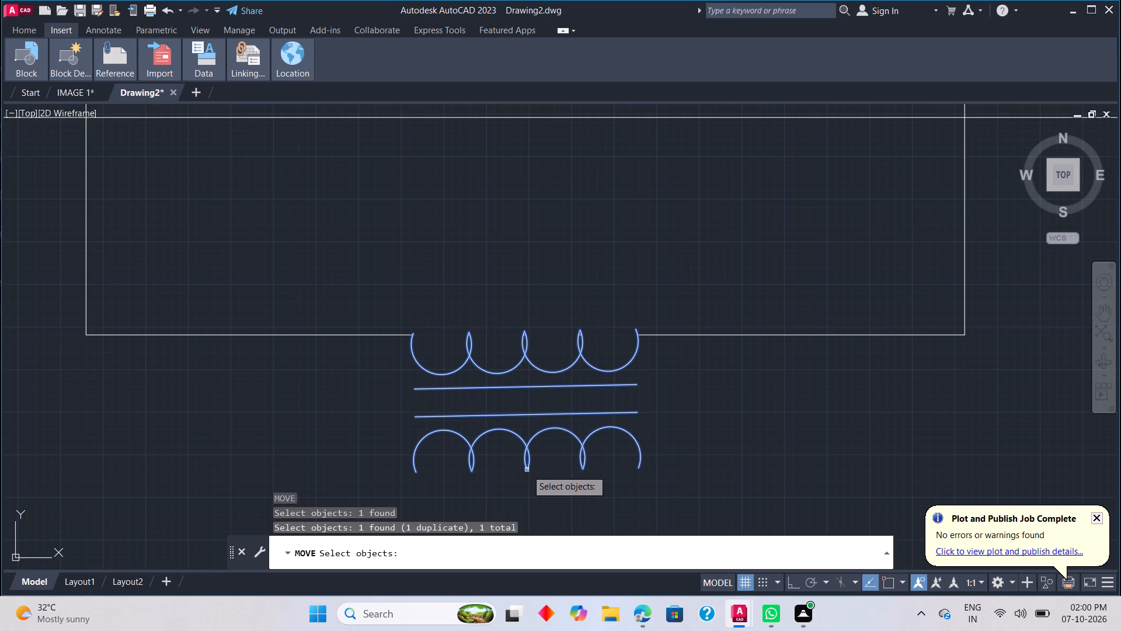
left_click_drag(527, 473, 528, 495)
key("space")
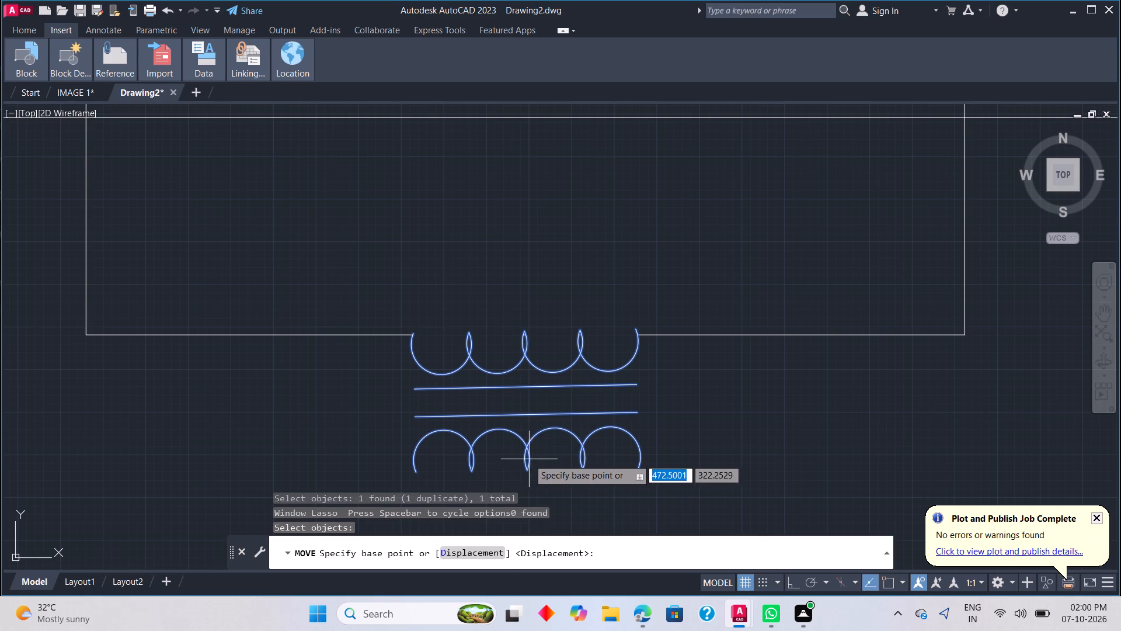
left_click(525, 445)
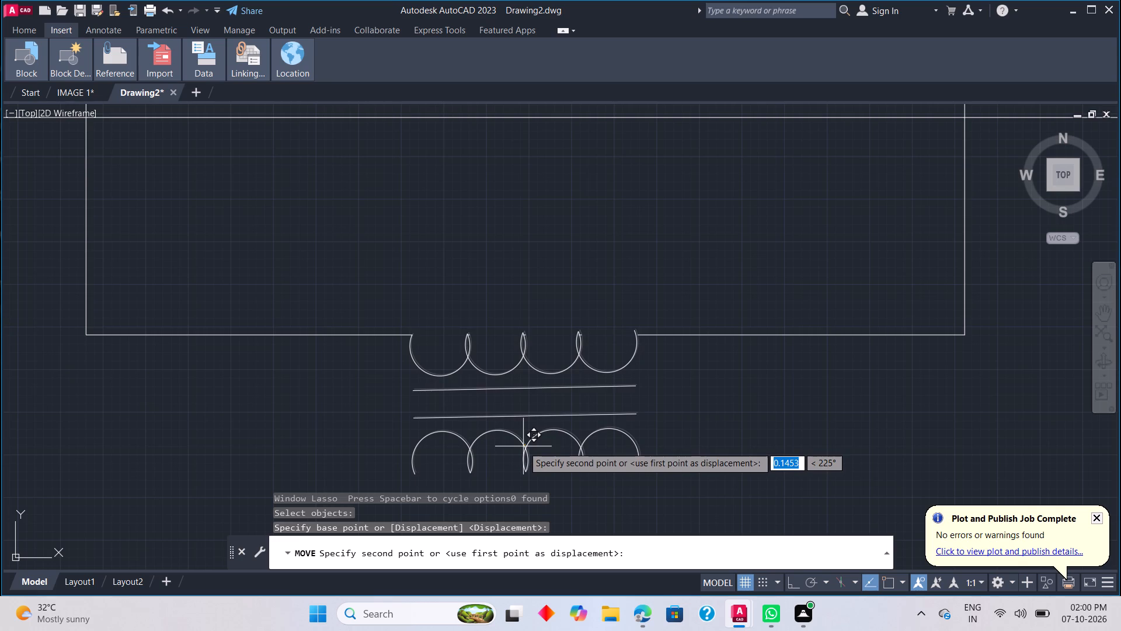
scroll(523, 451, "down", 1)
left_click(523, 450)
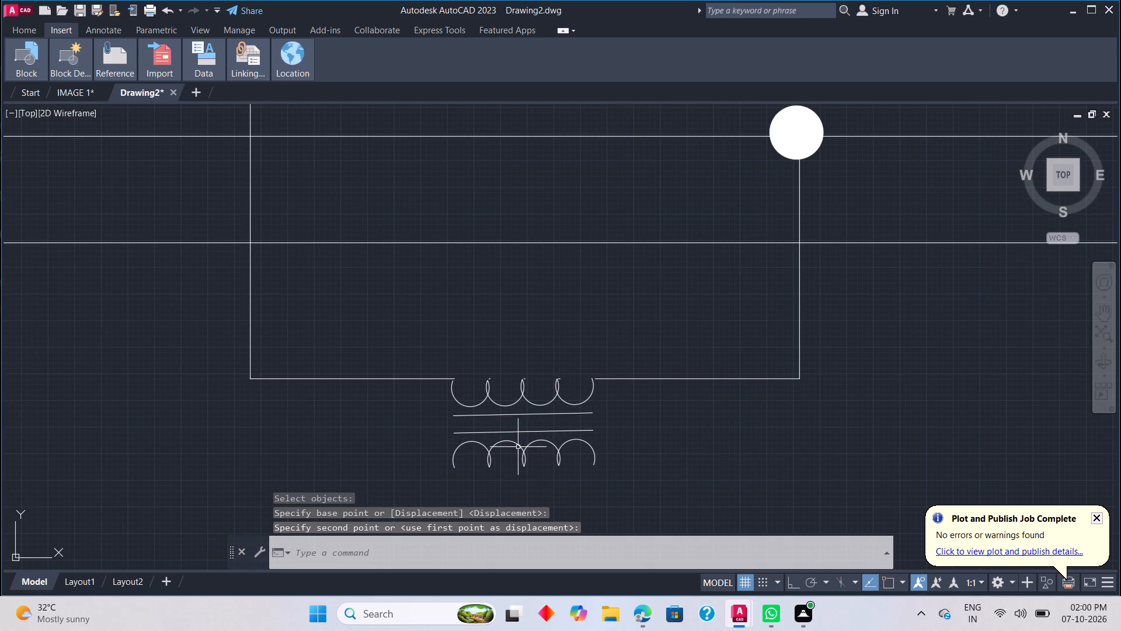
Rotate the transformer symbol freehand by roughly half a turn about the middle of its upper core line.
scroll(628, 427, "up", 1)
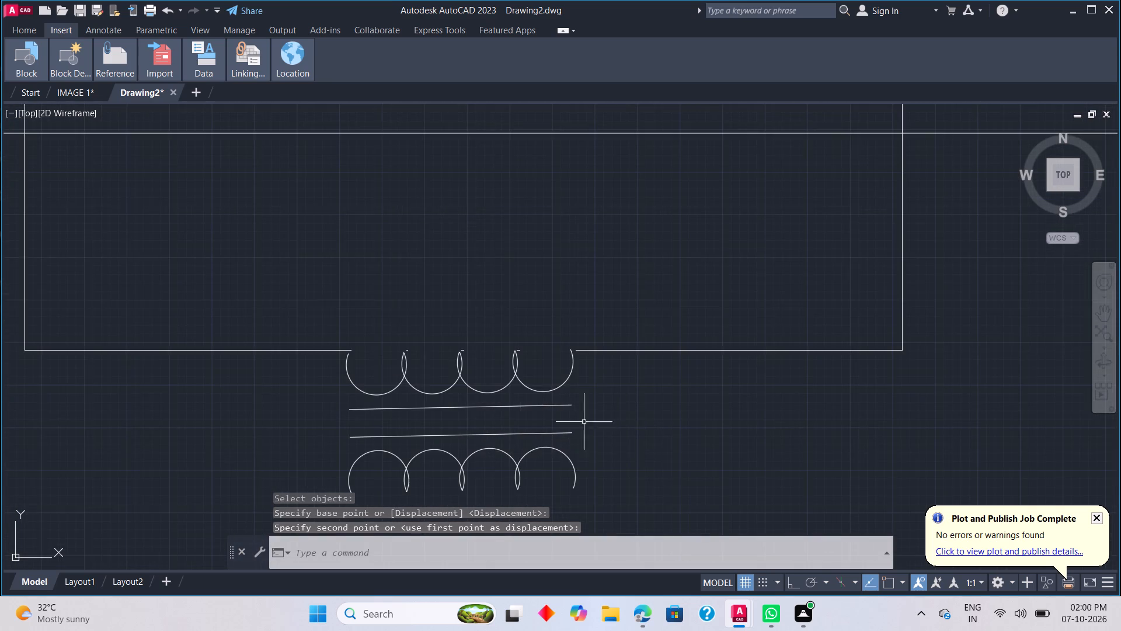
scroll(580, 418, "up", 2)
middle_click_drag(560, 364, 586, 387)
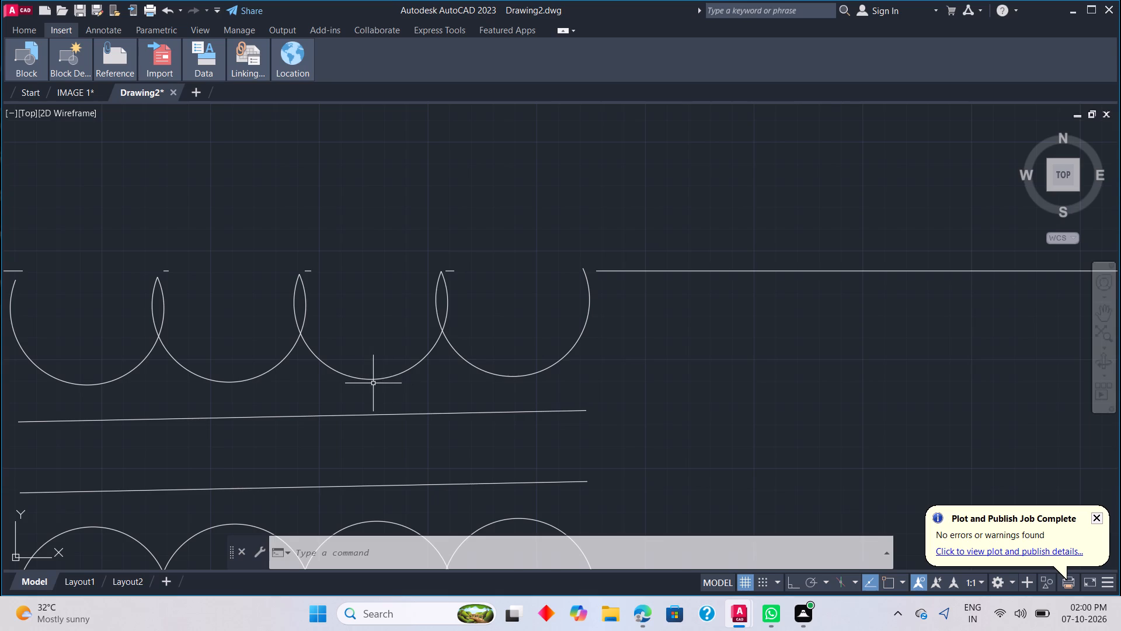
right_click(354, 408)
left_click(347, 414)
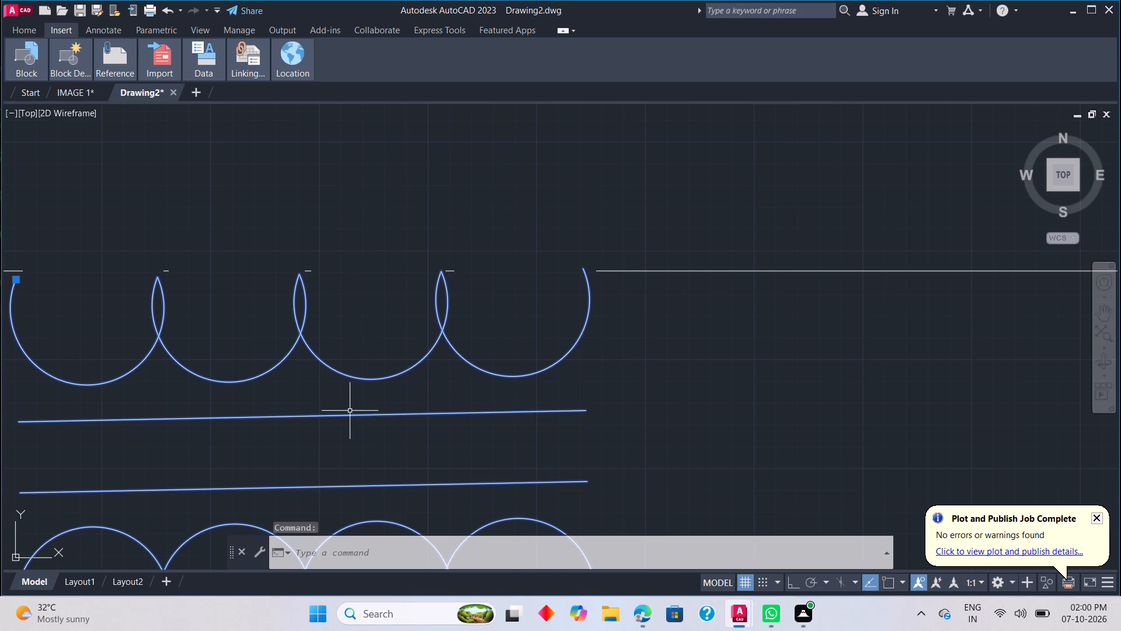
right_click(350, 411)
left_click(388, 378)
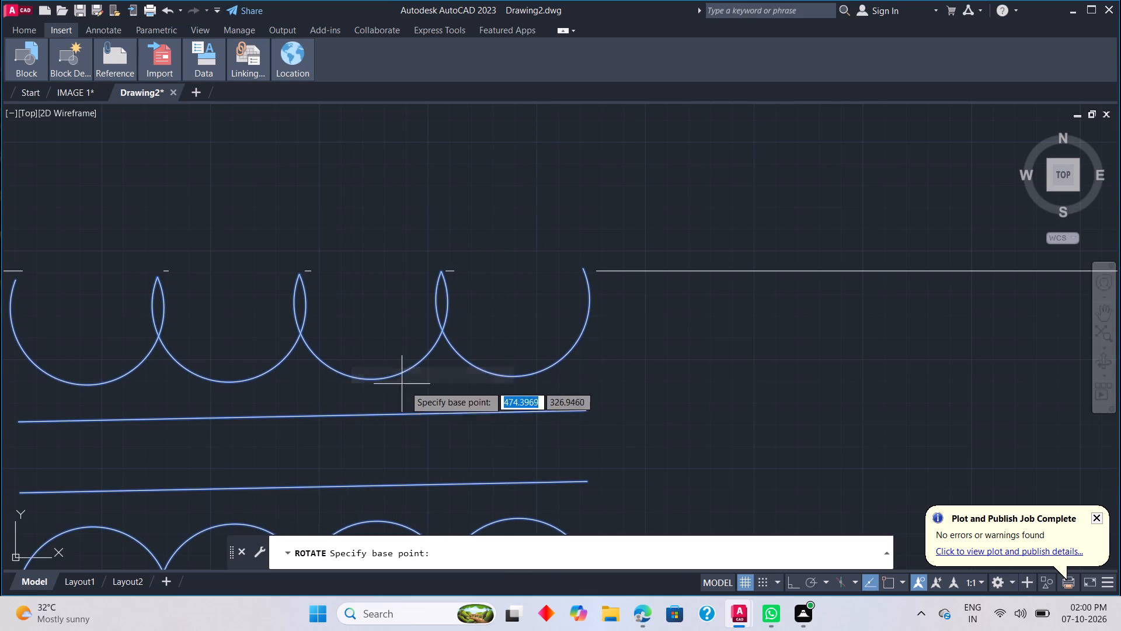
scroll(497, 409, "down", 3)
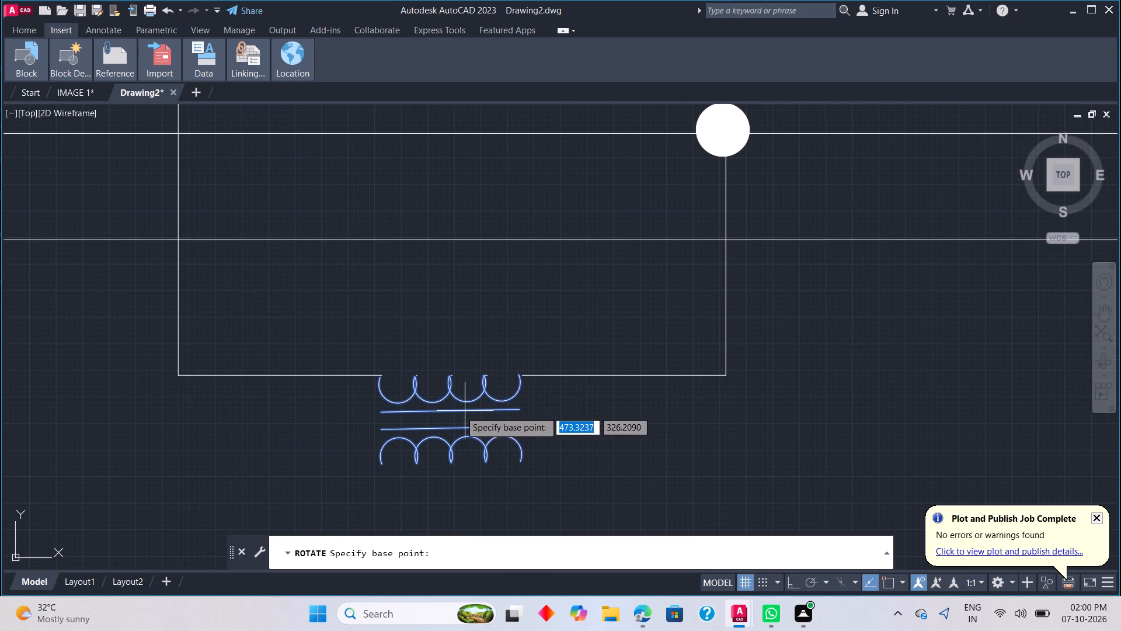
key("space")
left_click_drag(450, 411, 443, 404)
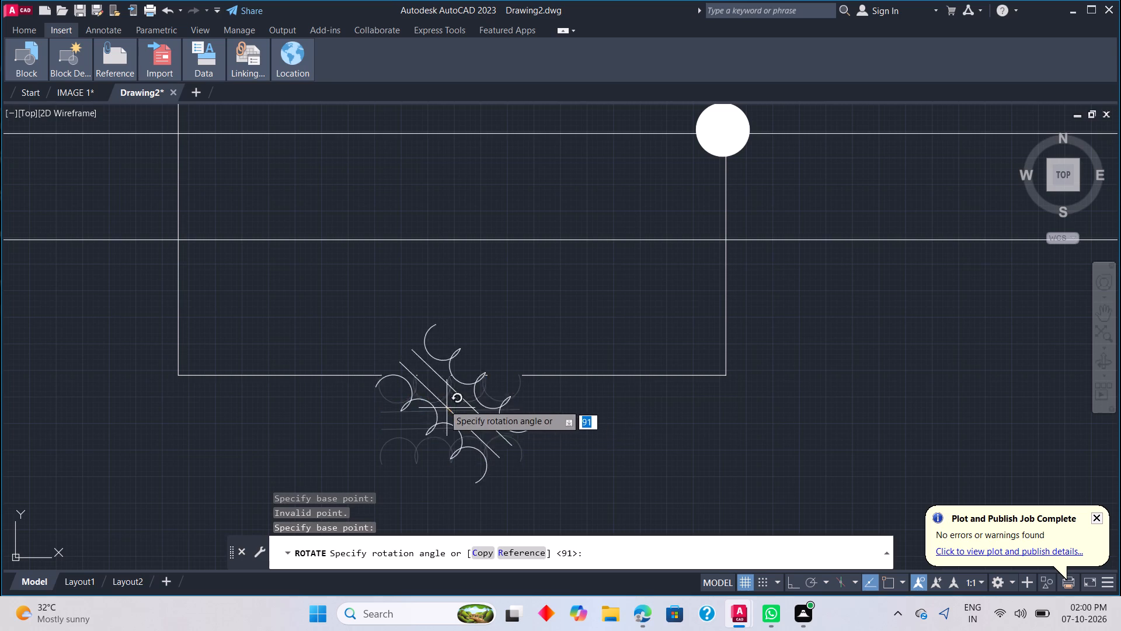
left_click_drag(443, 404, 427, 406)
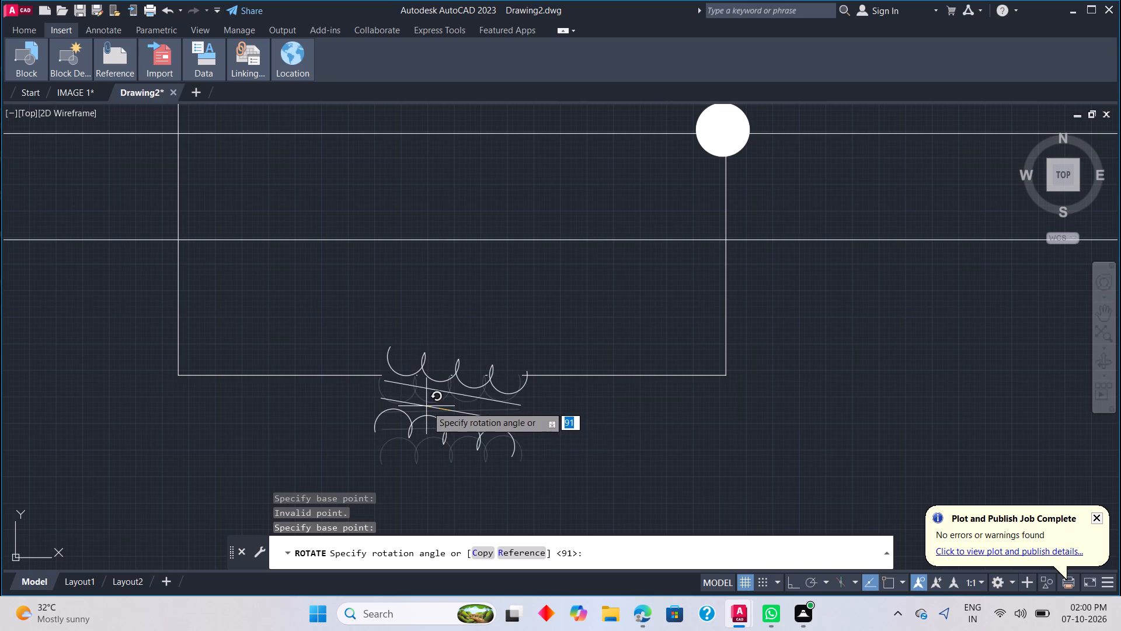
left_click_drag(427, 406, 451, 406)
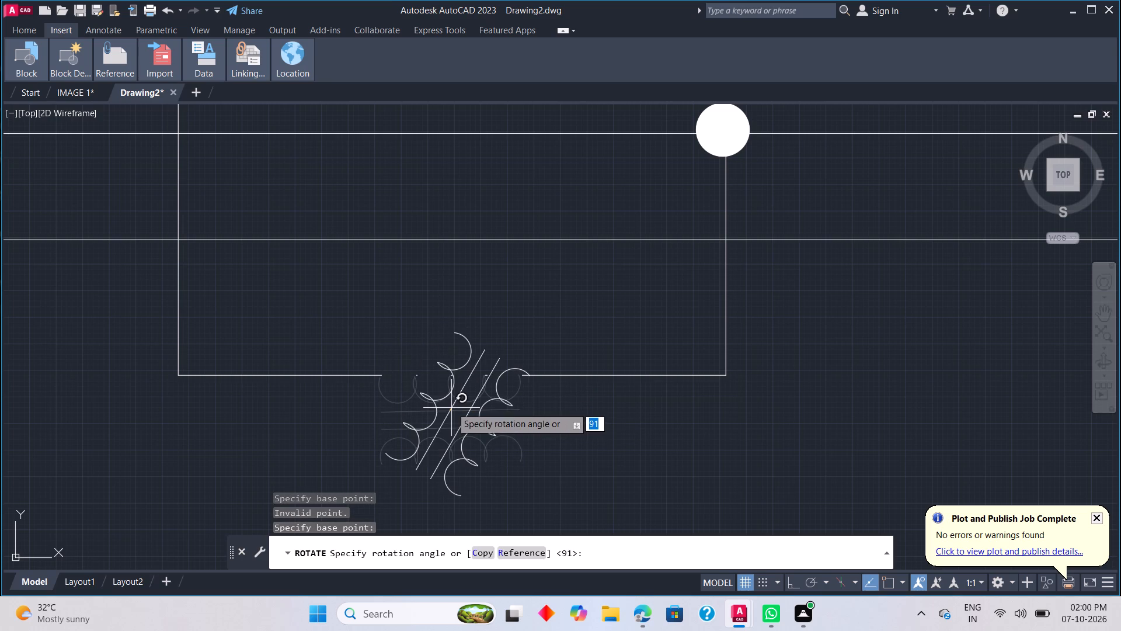
left_click_drag(451, 406, 434, 415)
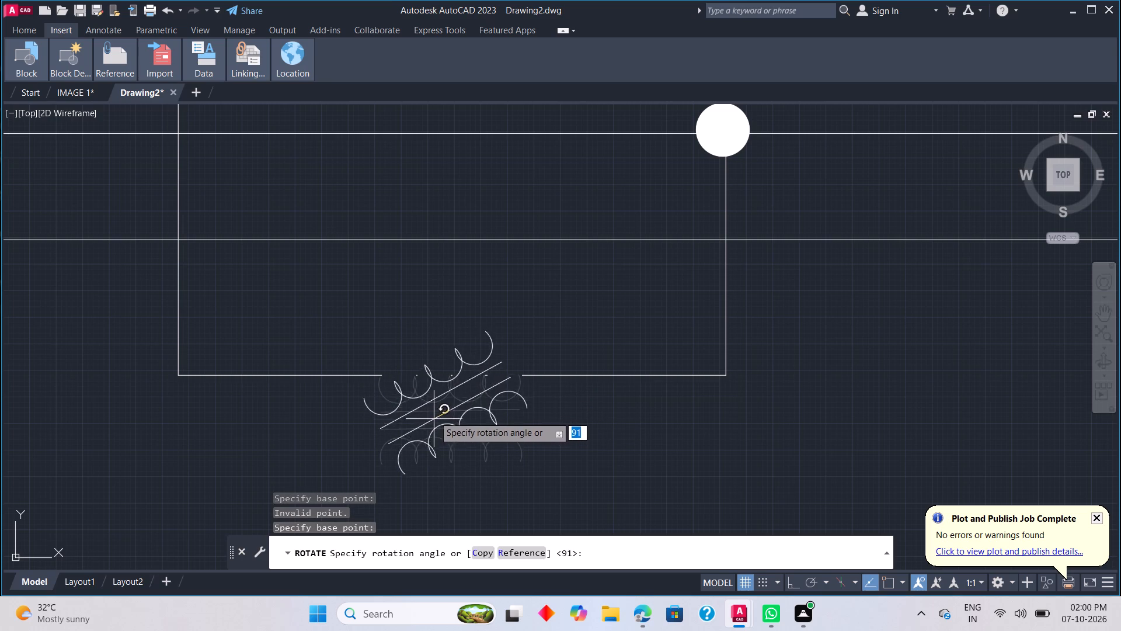
left_click_drag(434, 415, 451, 411)
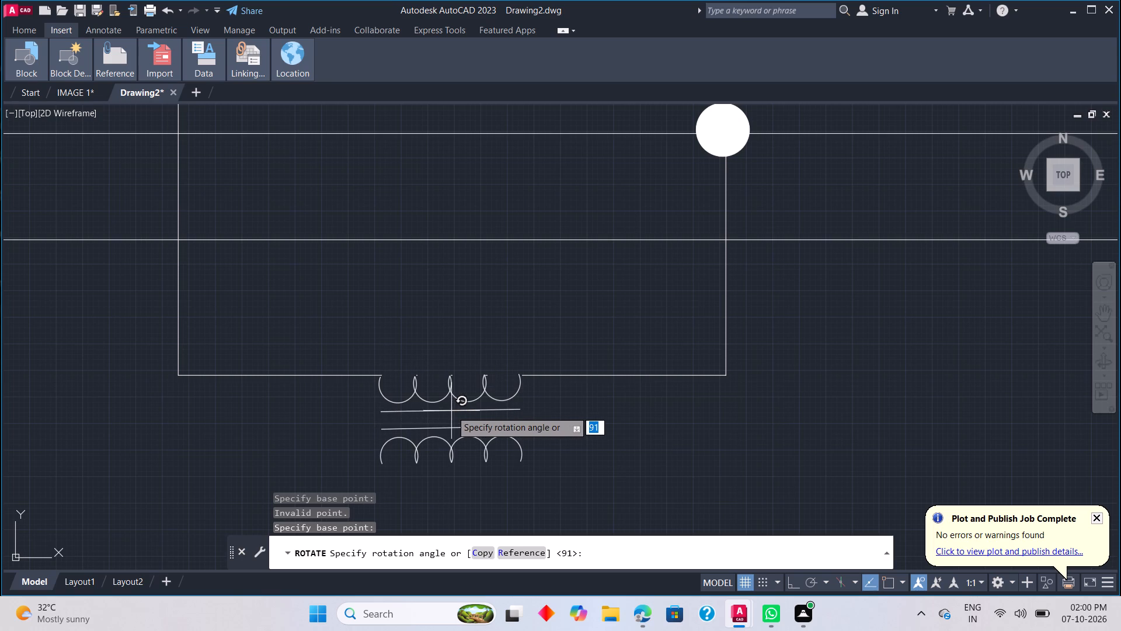
left_click_drag(451, 411, 447, 410)
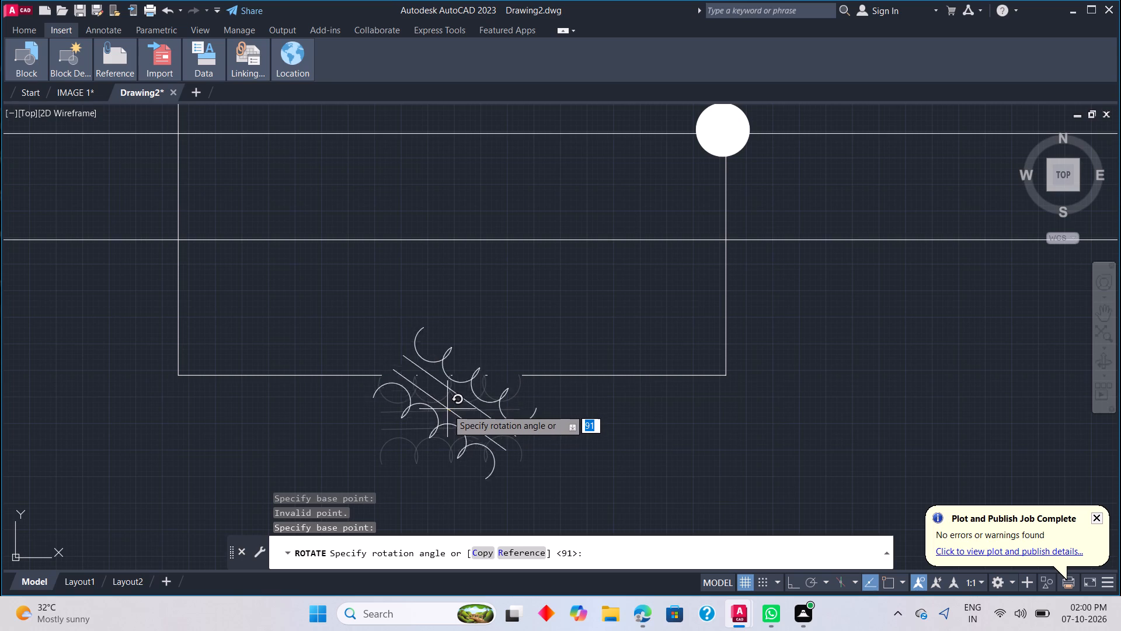
left_click_drag(447, 410, 437, 415)
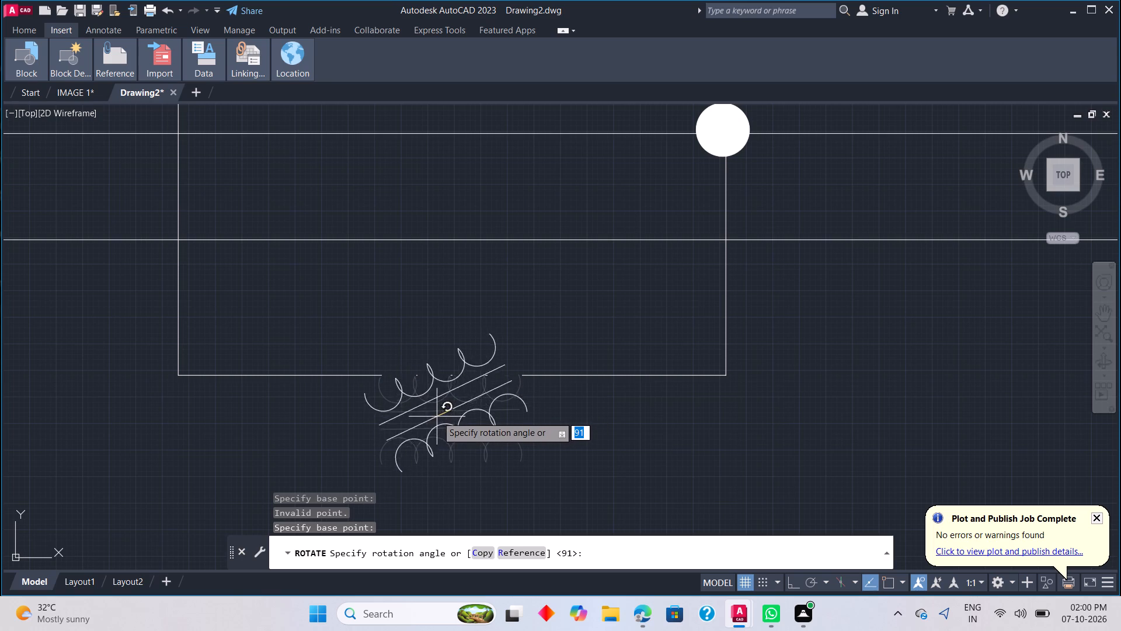
left_click_drag(437, 415, 437, 410)
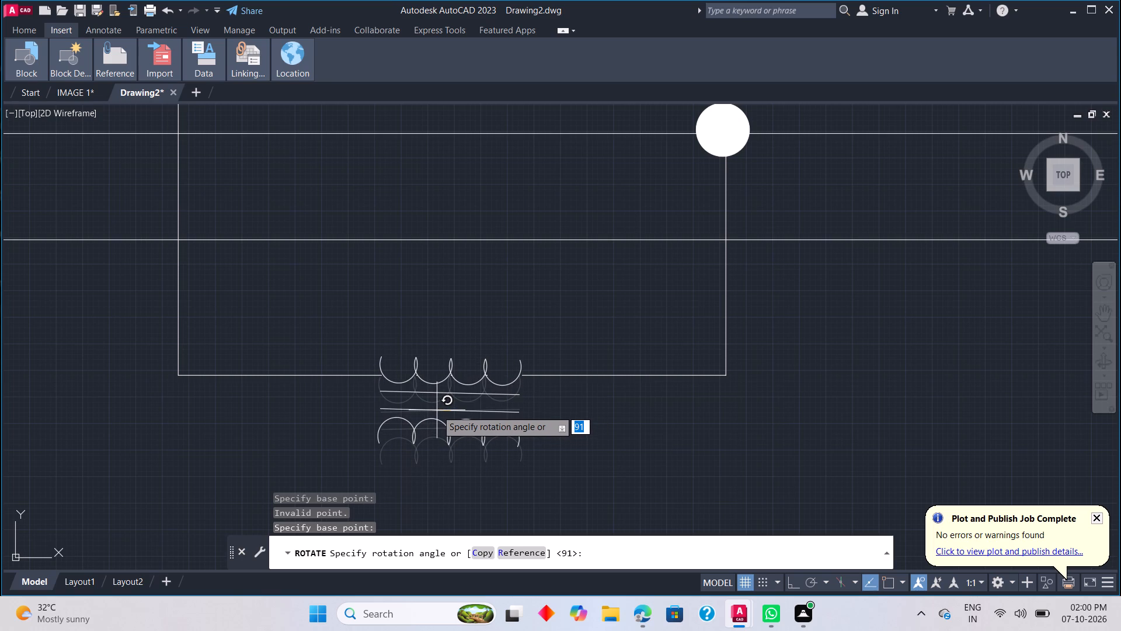
left_click_drag(437, 410, 436, 410)
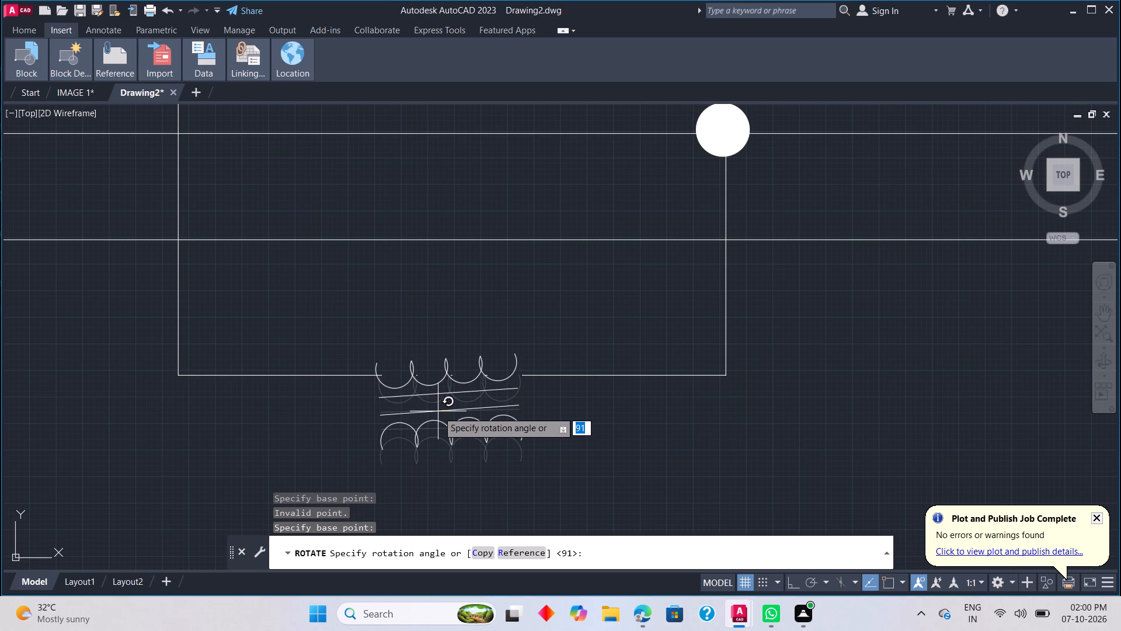
left_click(436, 410)
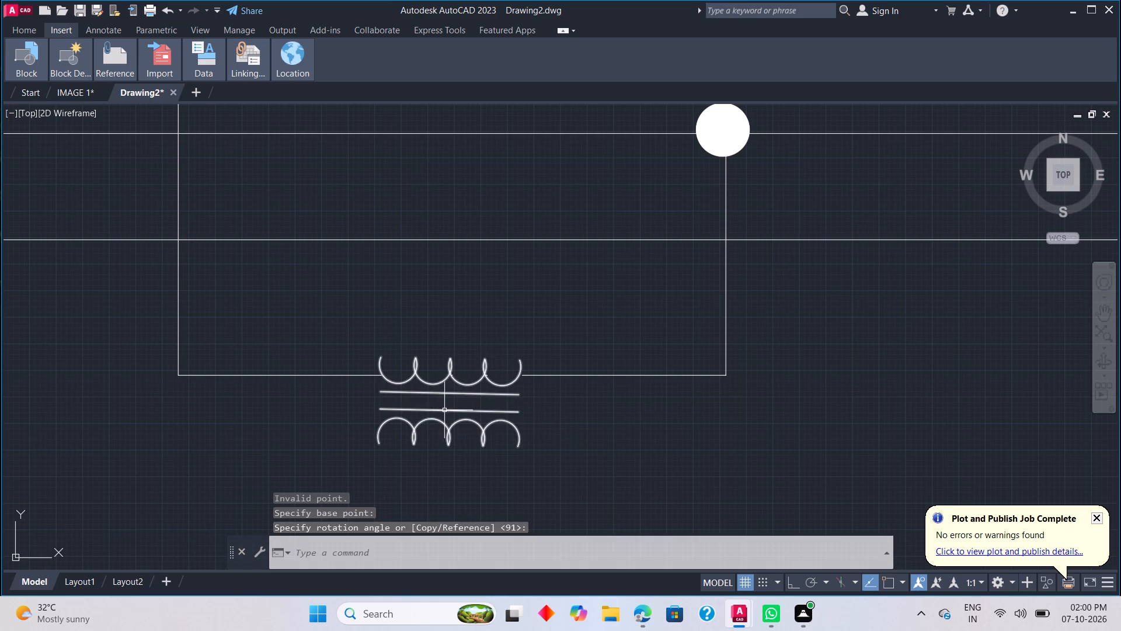
Move the transformer symbol down about 1.7 units so its upper coil ends meet the trimmed connecting line.
scroll(475, 398, "up", 1)
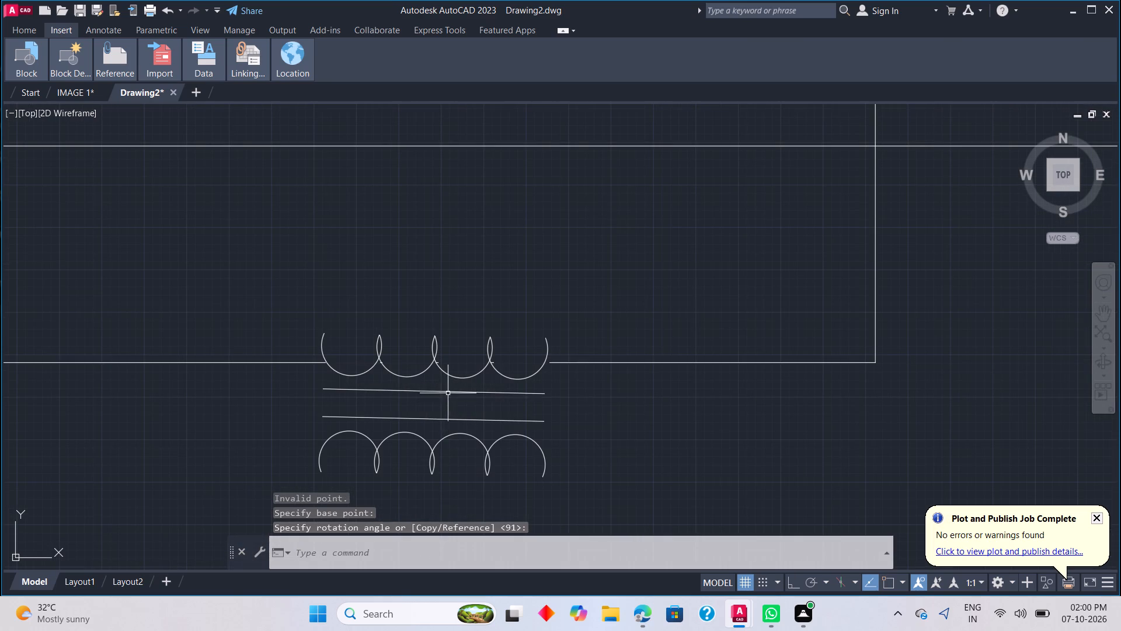
scroll(447, 391, "up", 1)
left_click(457, 373)
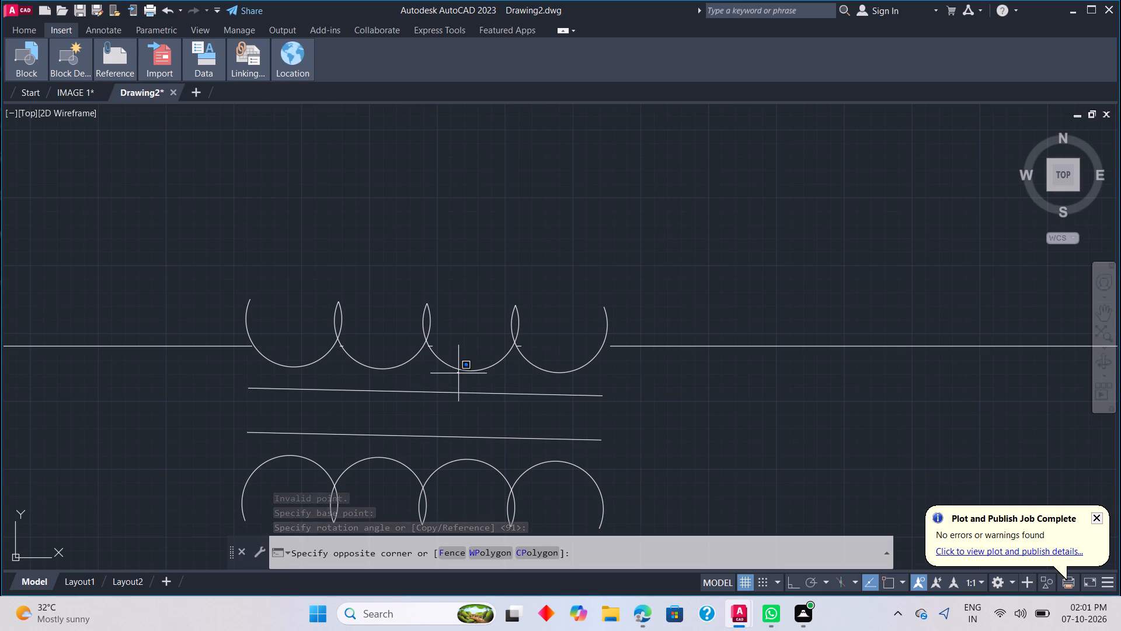
key("m")
key("space")
left_click(427, 391)
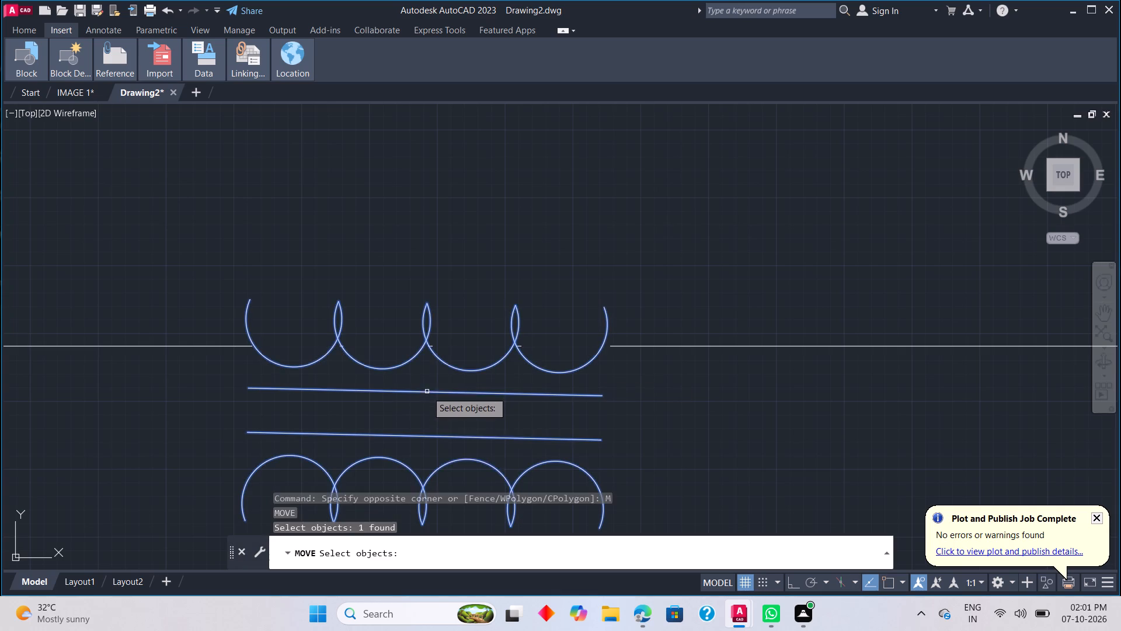
scroll(442, 450, "down", 3)
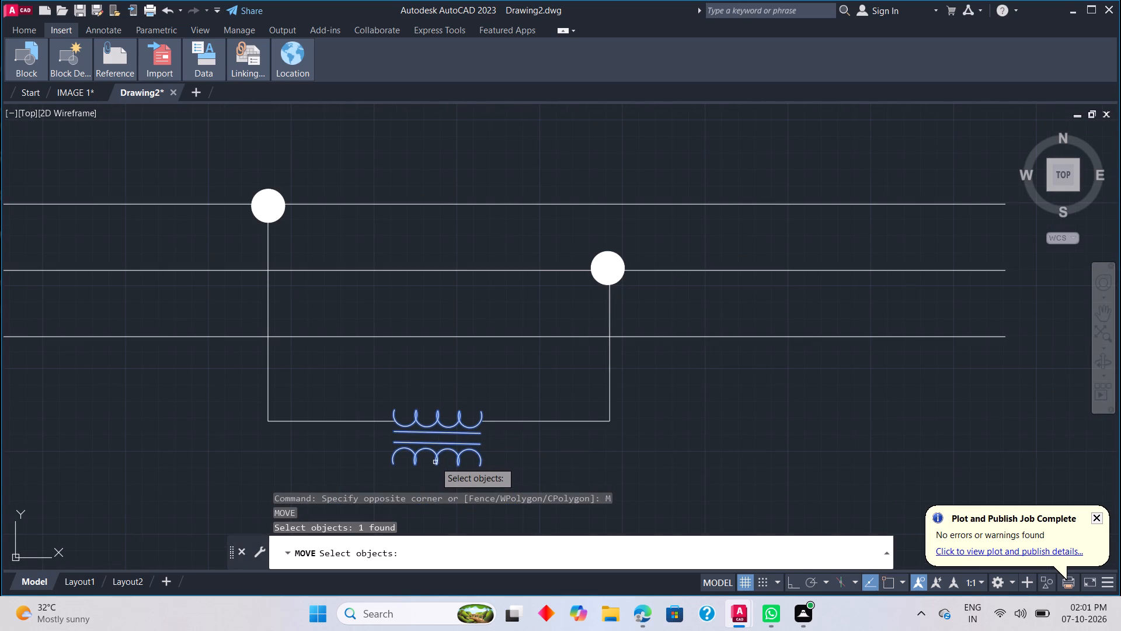
key("space")
left_click(434, 460)
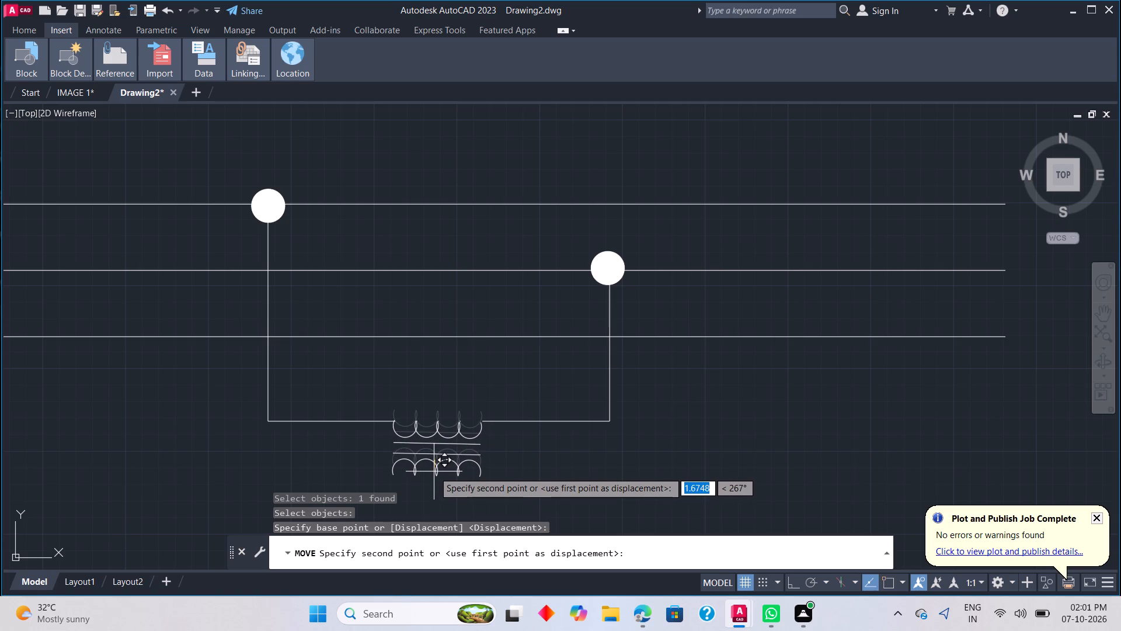
left_click(434, 471)
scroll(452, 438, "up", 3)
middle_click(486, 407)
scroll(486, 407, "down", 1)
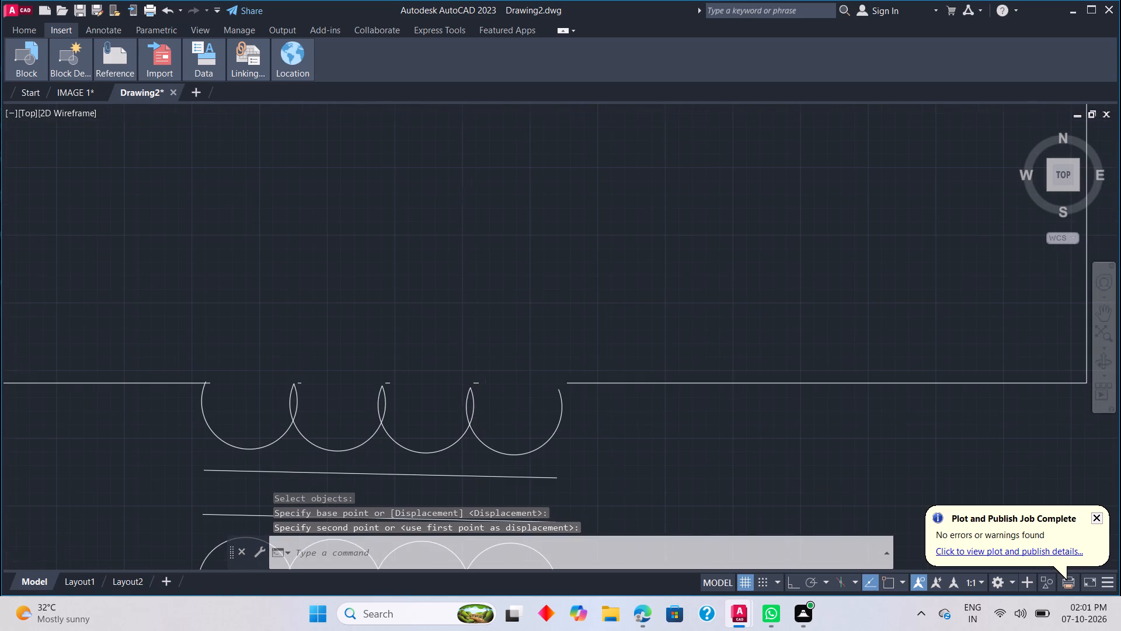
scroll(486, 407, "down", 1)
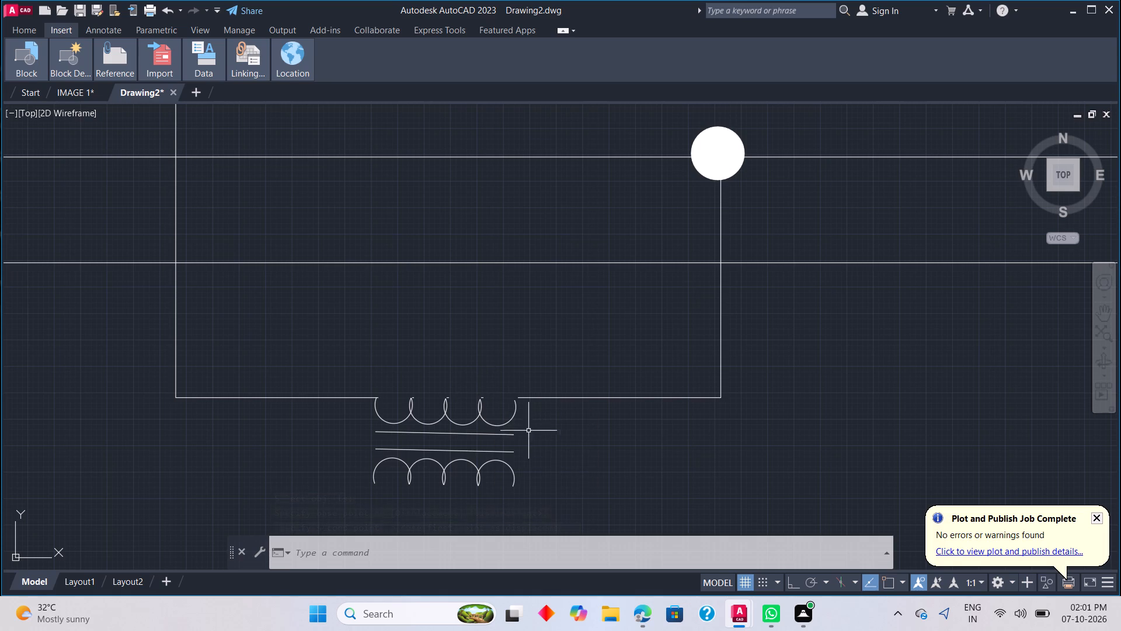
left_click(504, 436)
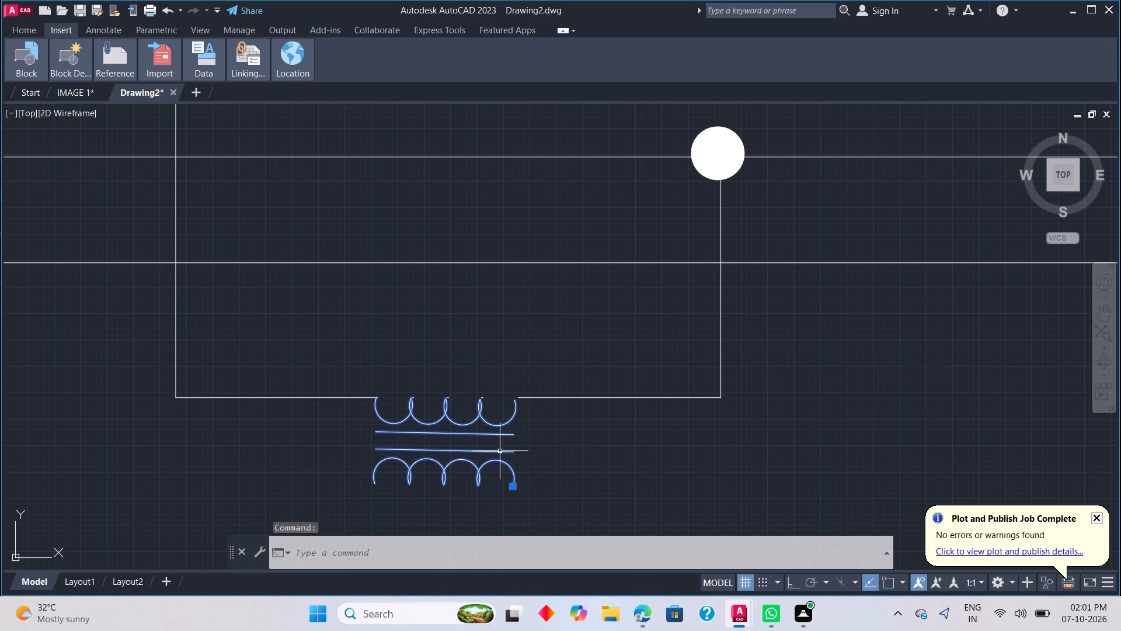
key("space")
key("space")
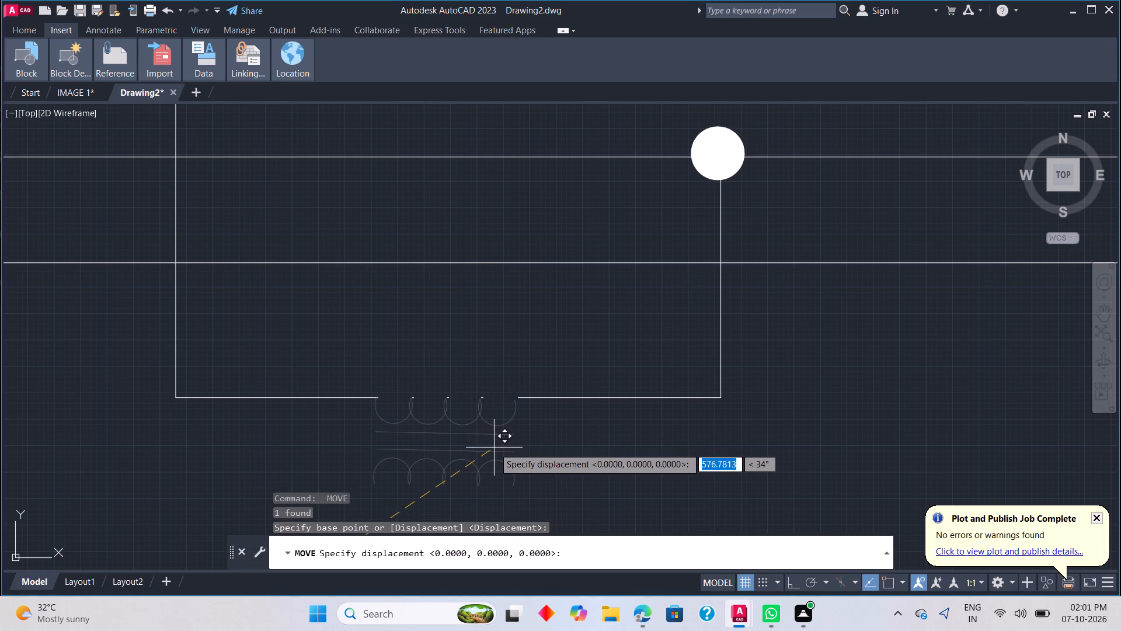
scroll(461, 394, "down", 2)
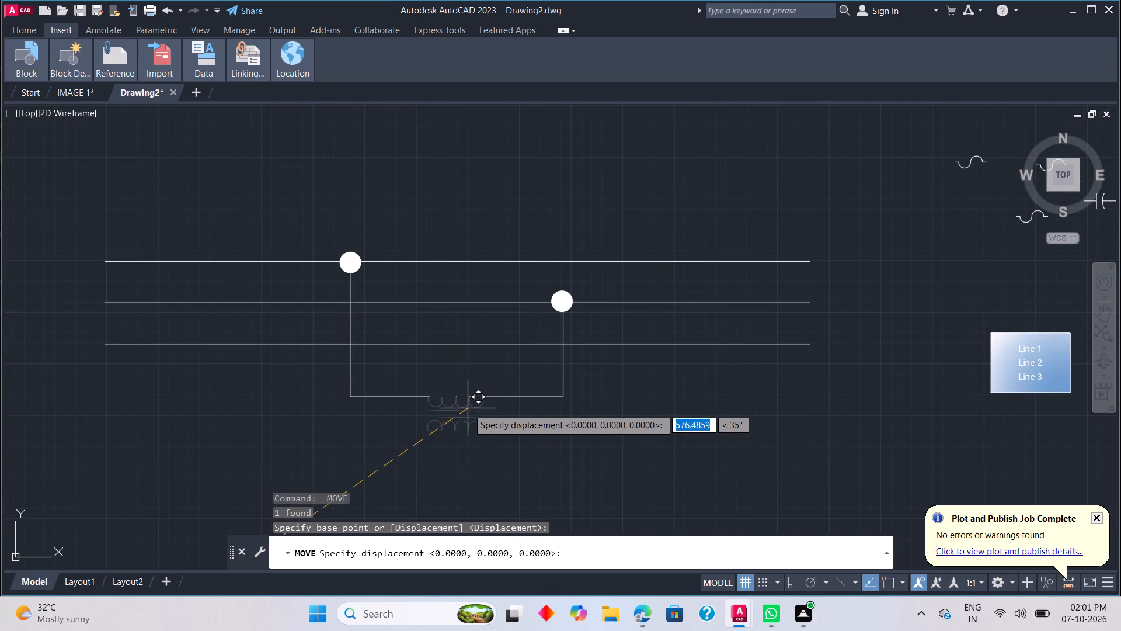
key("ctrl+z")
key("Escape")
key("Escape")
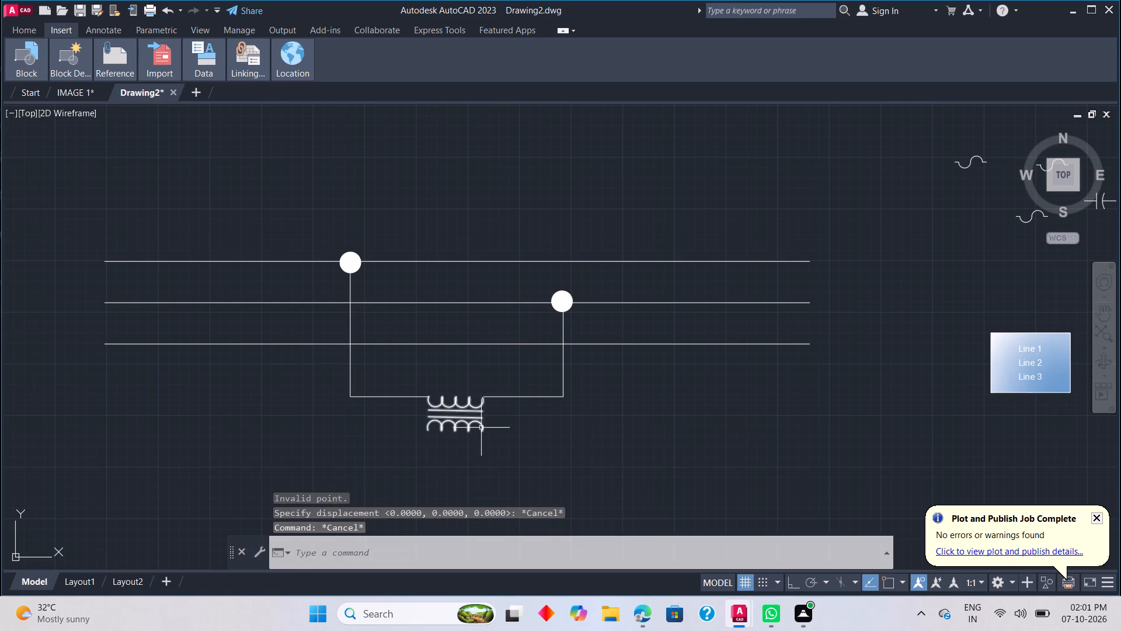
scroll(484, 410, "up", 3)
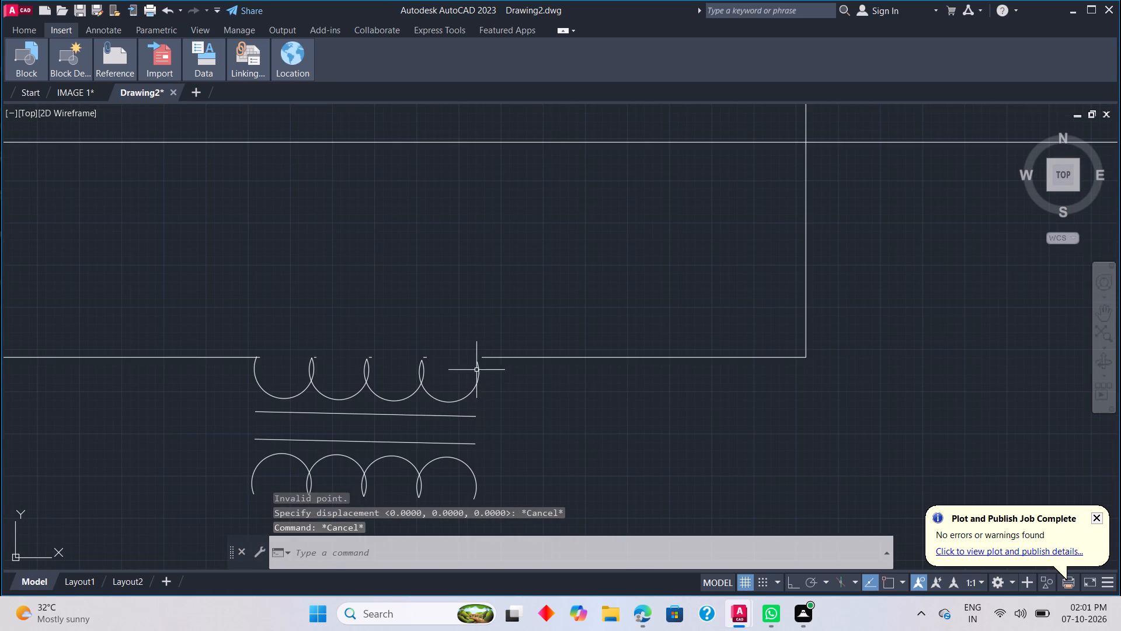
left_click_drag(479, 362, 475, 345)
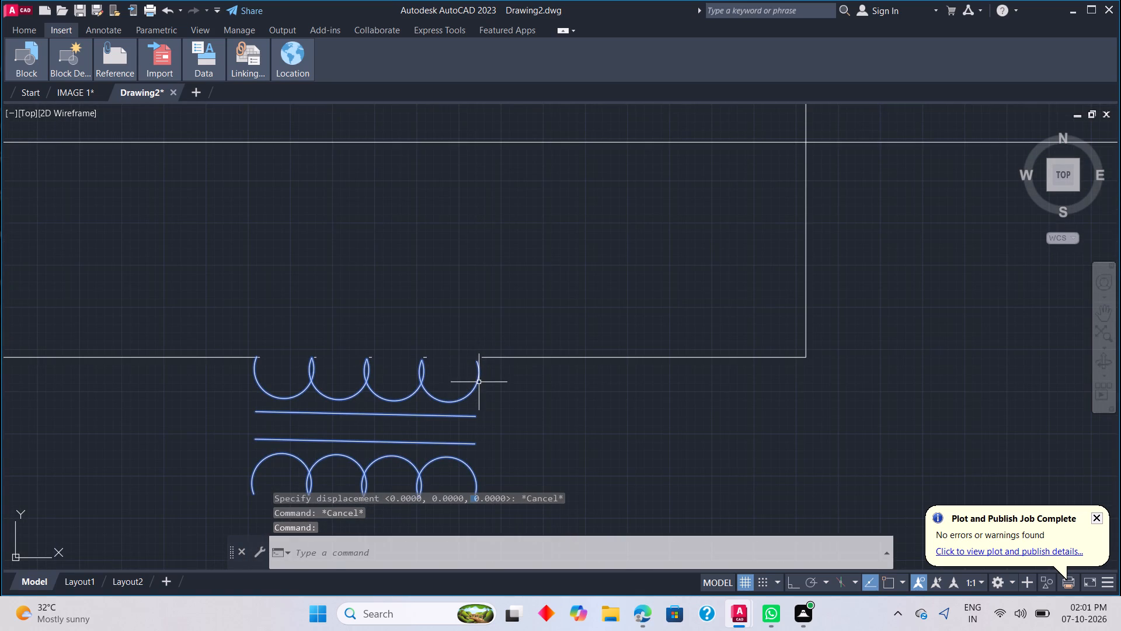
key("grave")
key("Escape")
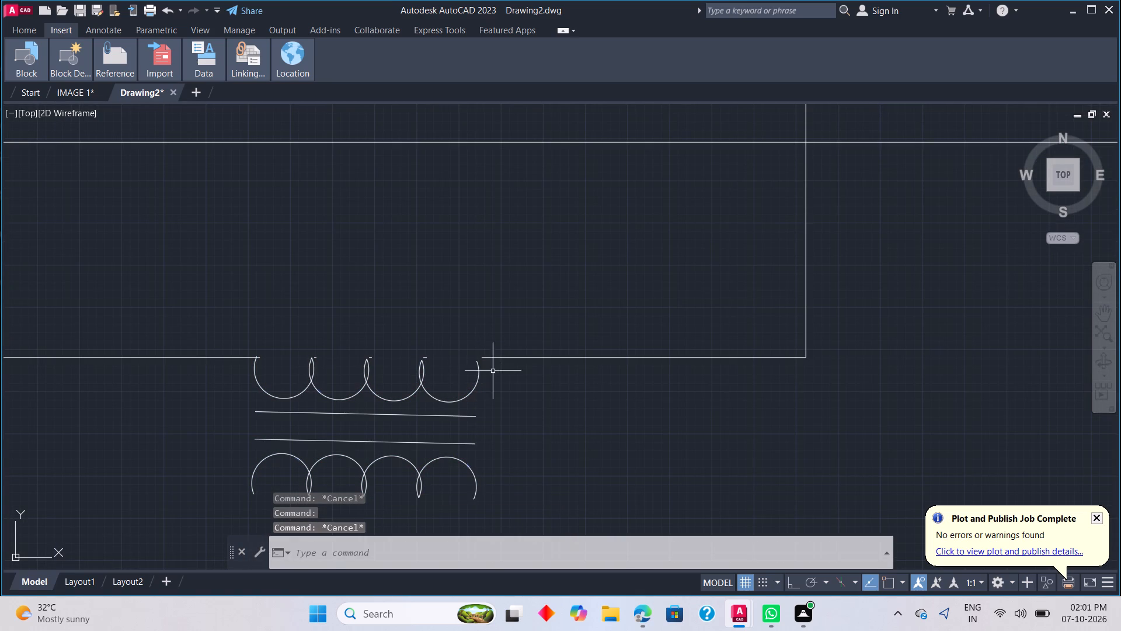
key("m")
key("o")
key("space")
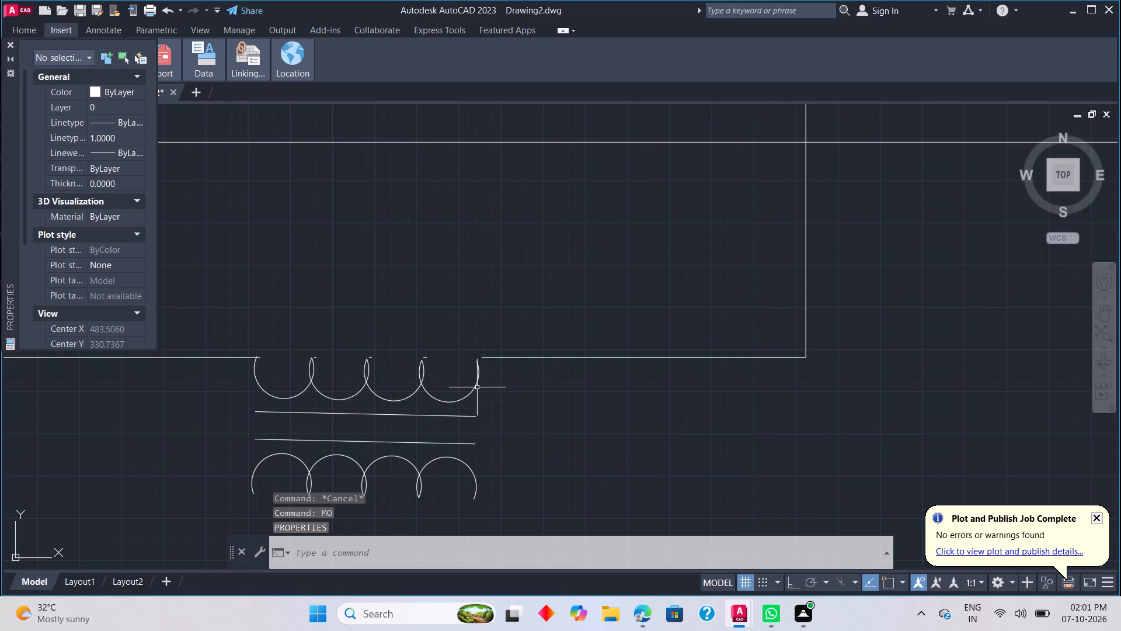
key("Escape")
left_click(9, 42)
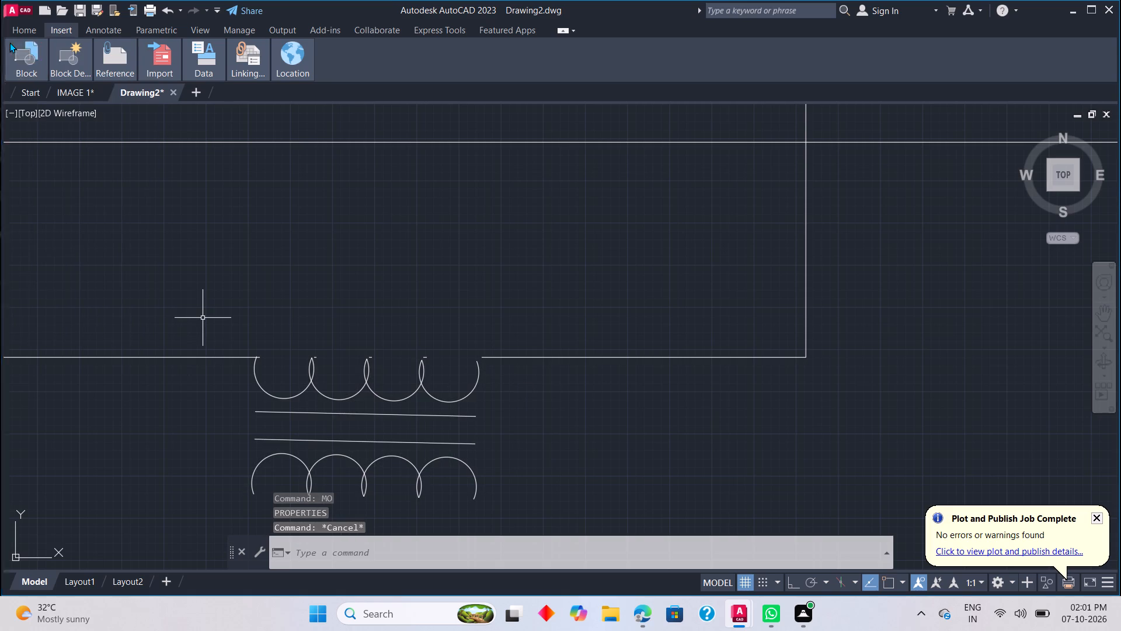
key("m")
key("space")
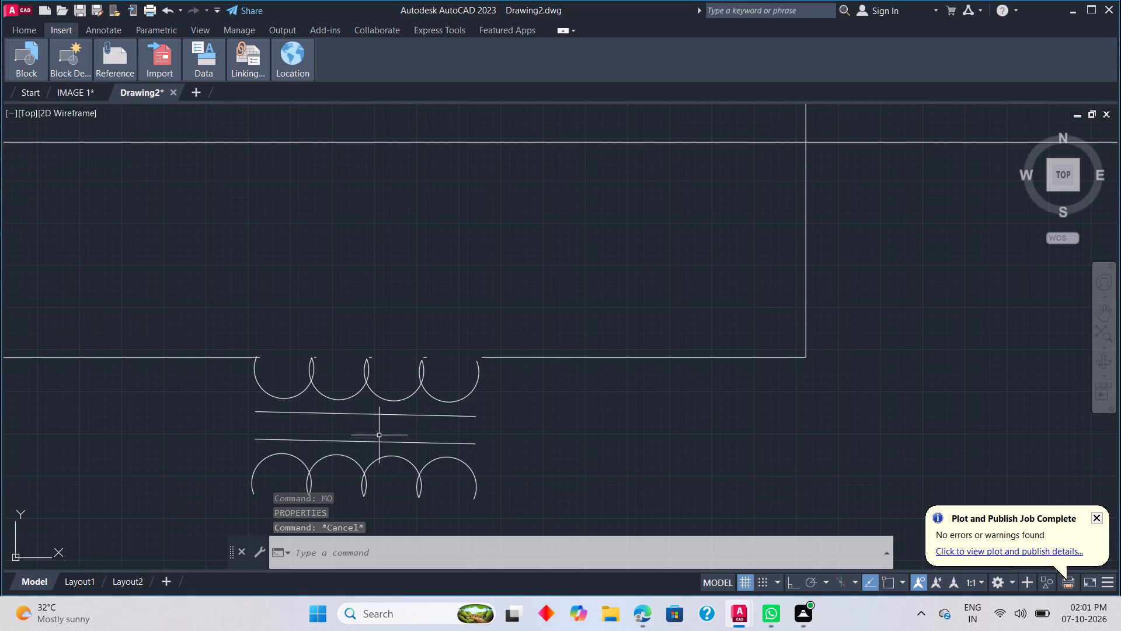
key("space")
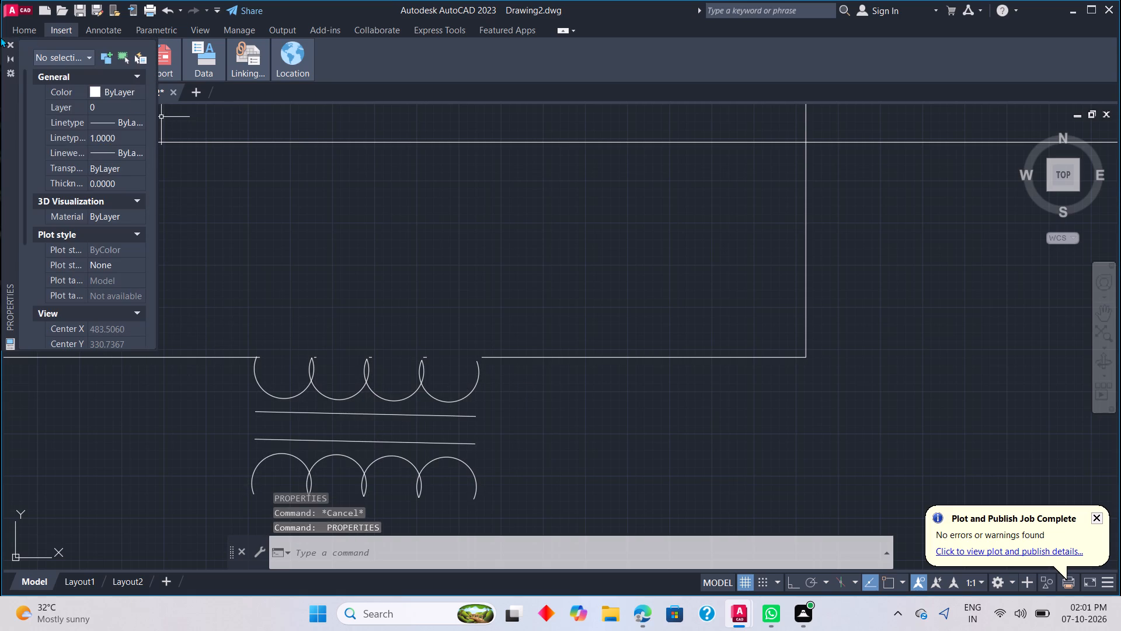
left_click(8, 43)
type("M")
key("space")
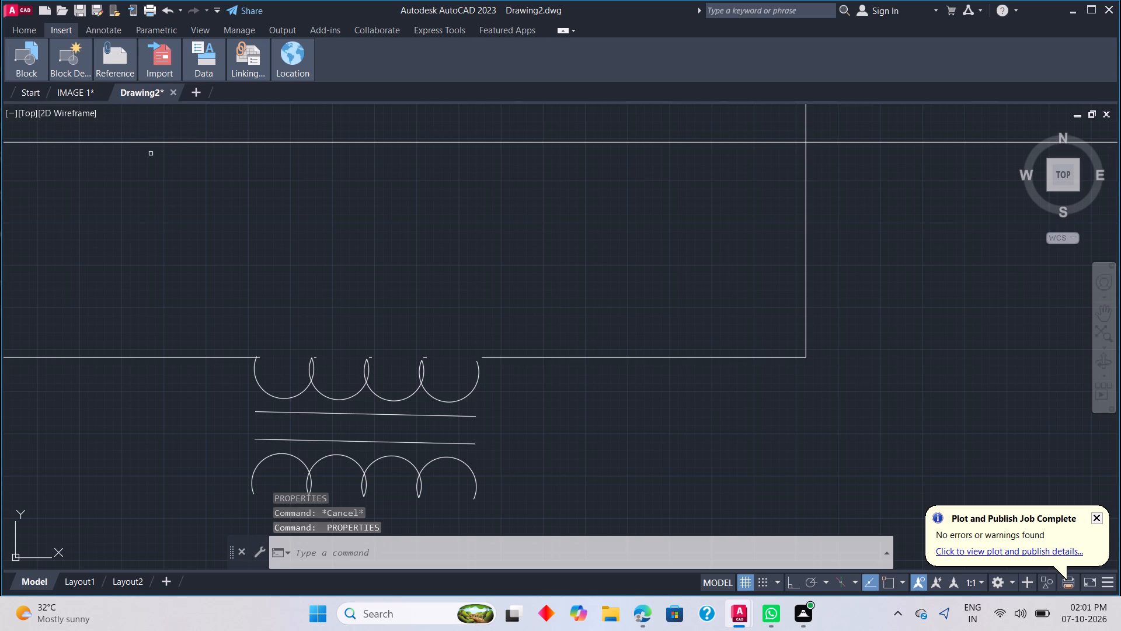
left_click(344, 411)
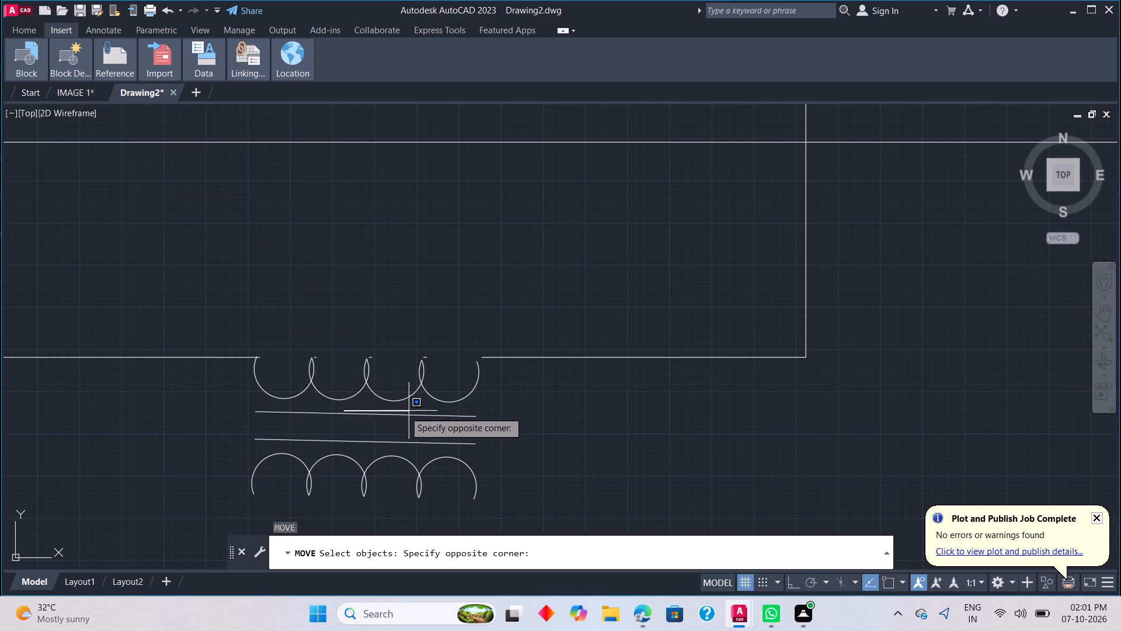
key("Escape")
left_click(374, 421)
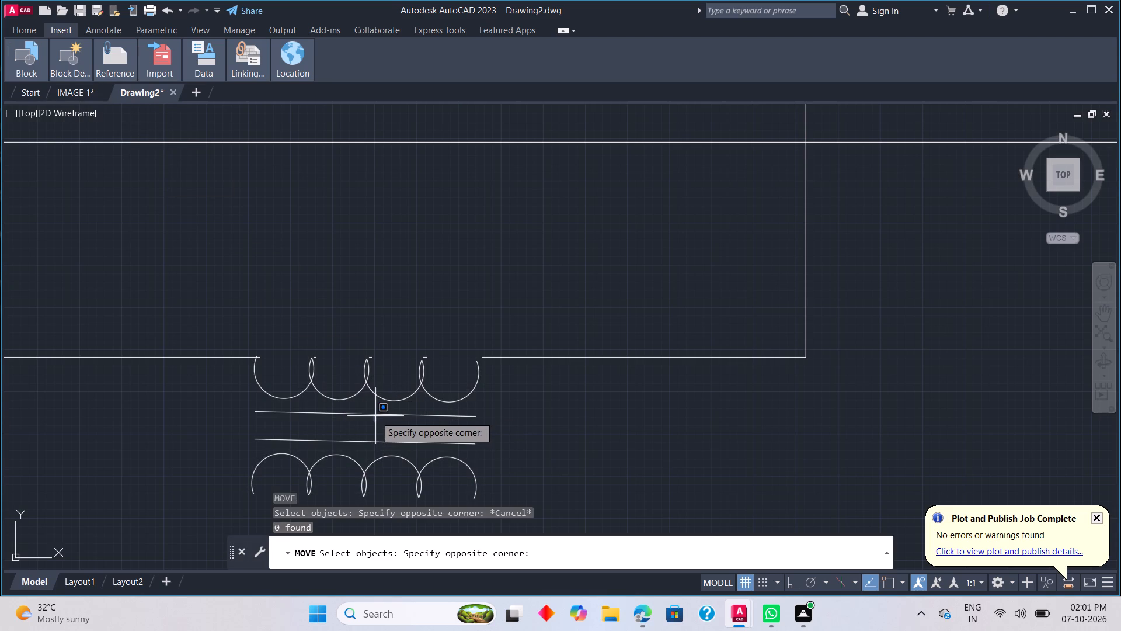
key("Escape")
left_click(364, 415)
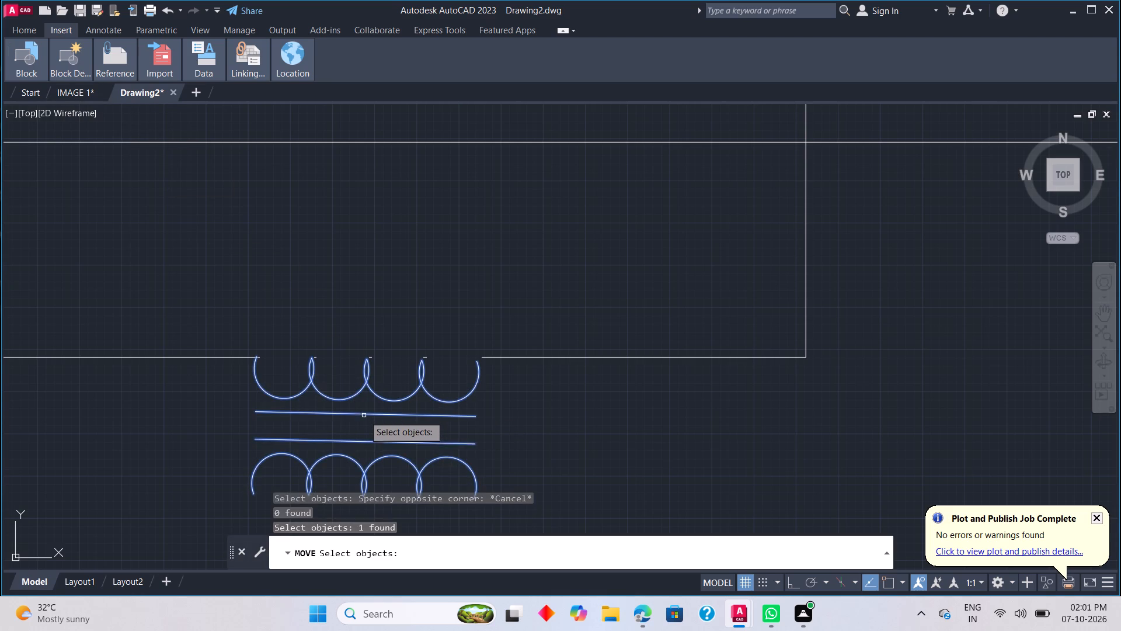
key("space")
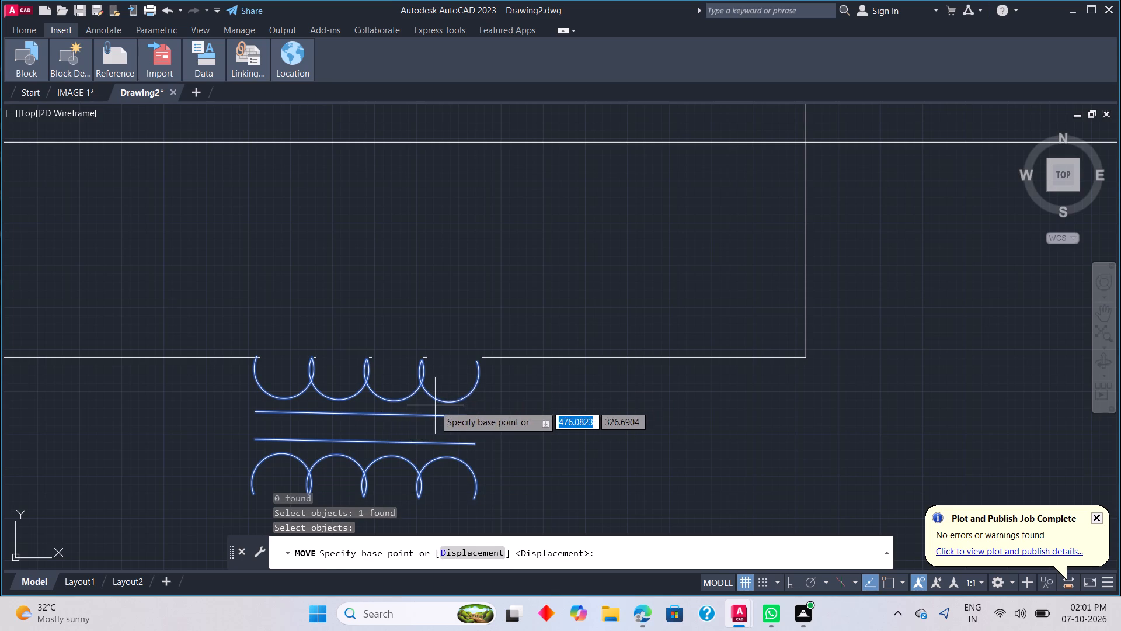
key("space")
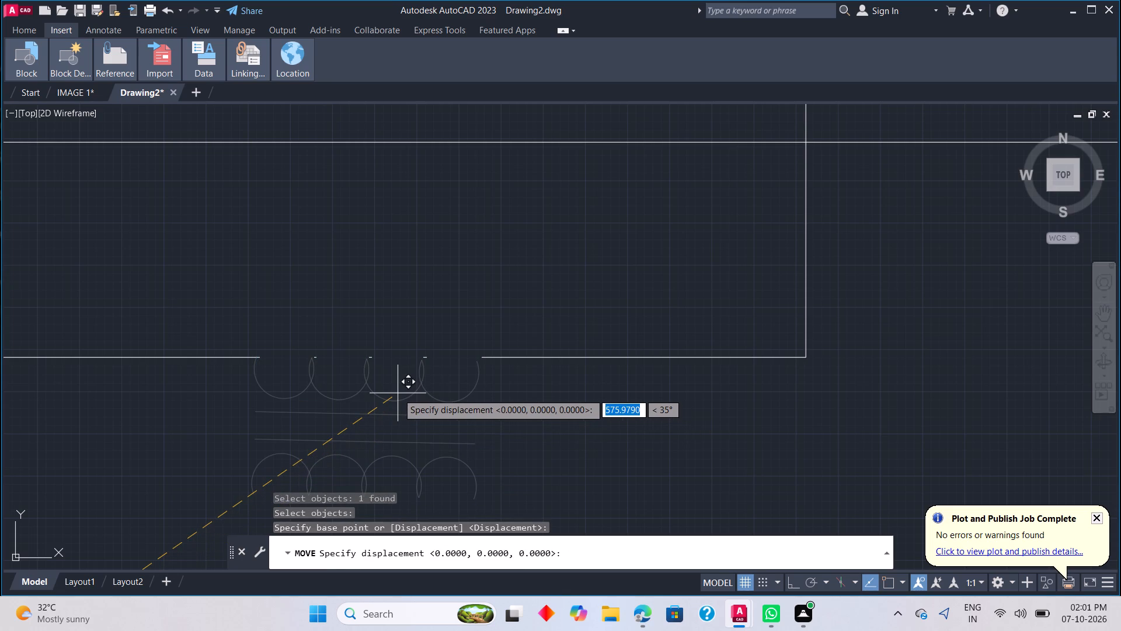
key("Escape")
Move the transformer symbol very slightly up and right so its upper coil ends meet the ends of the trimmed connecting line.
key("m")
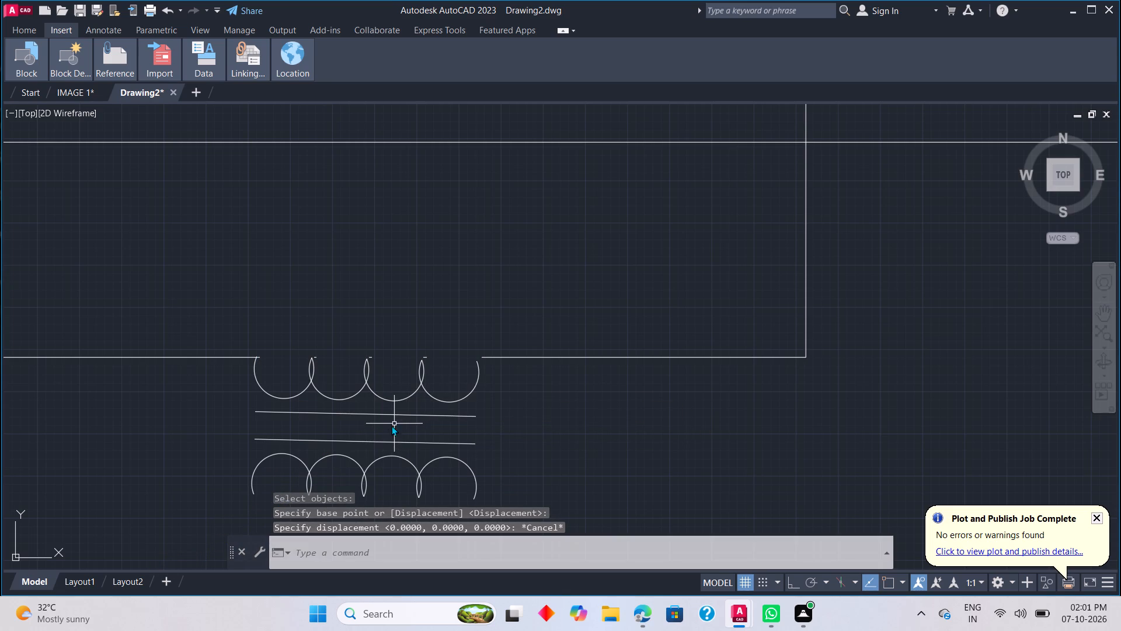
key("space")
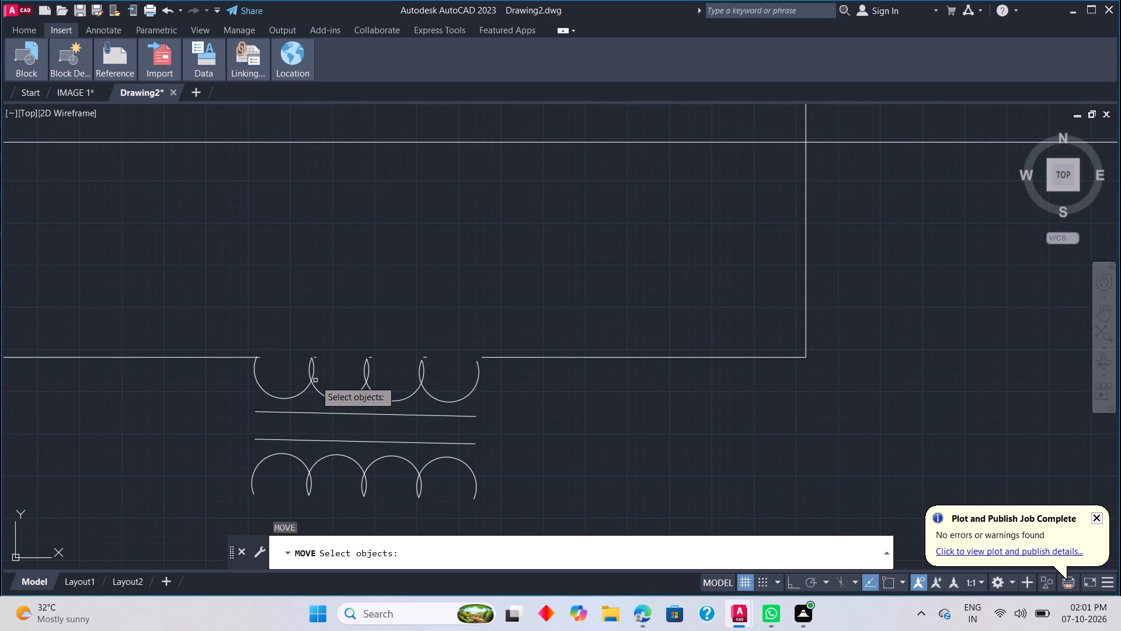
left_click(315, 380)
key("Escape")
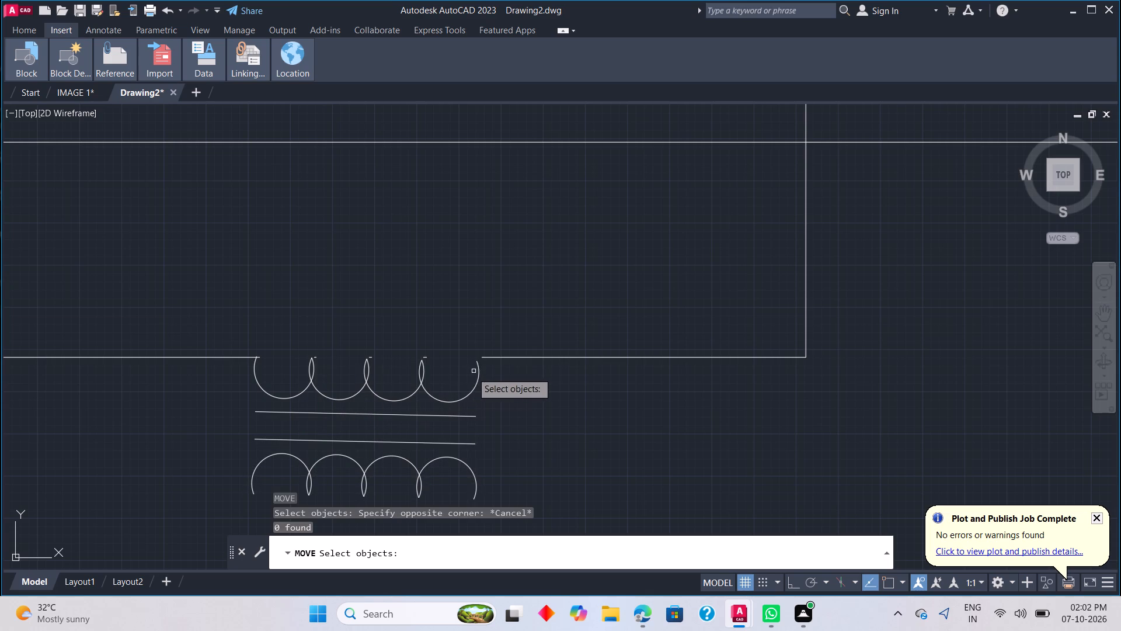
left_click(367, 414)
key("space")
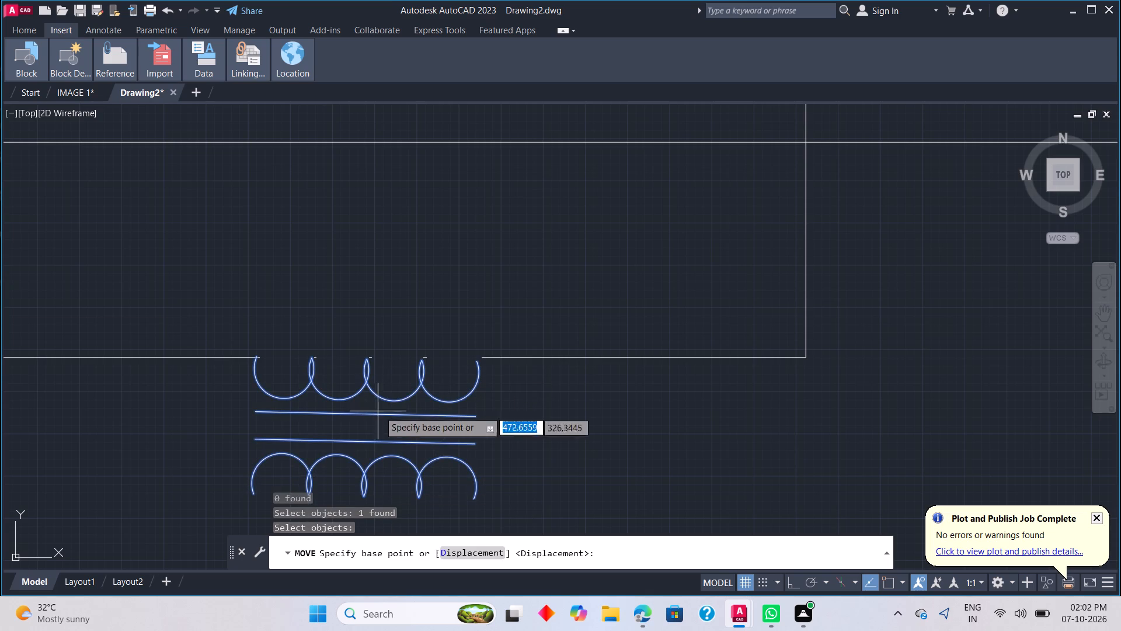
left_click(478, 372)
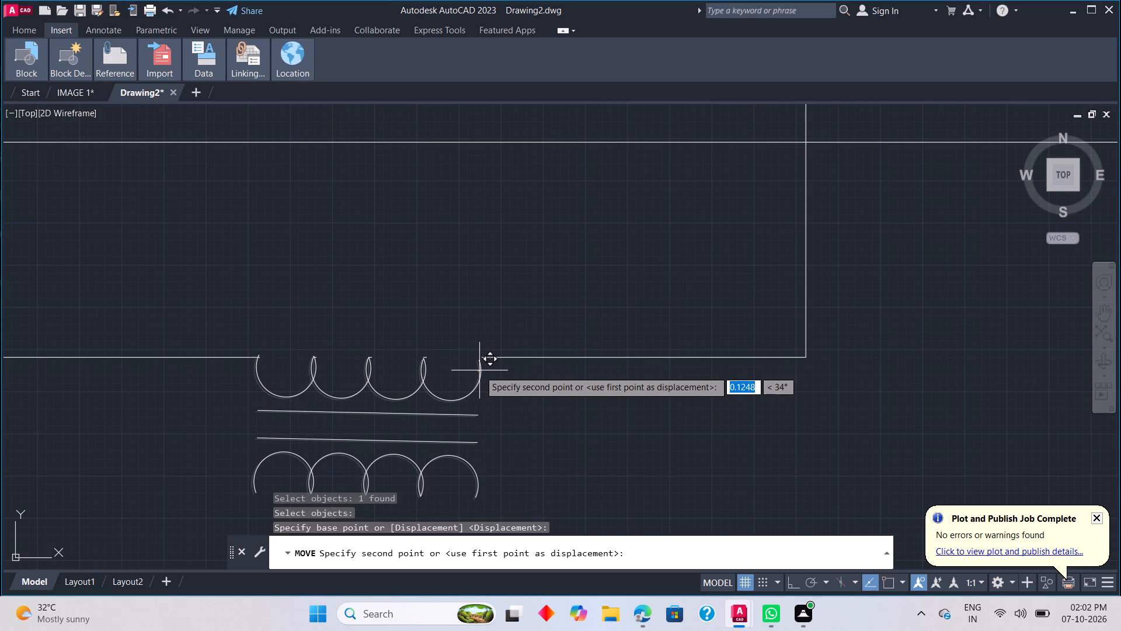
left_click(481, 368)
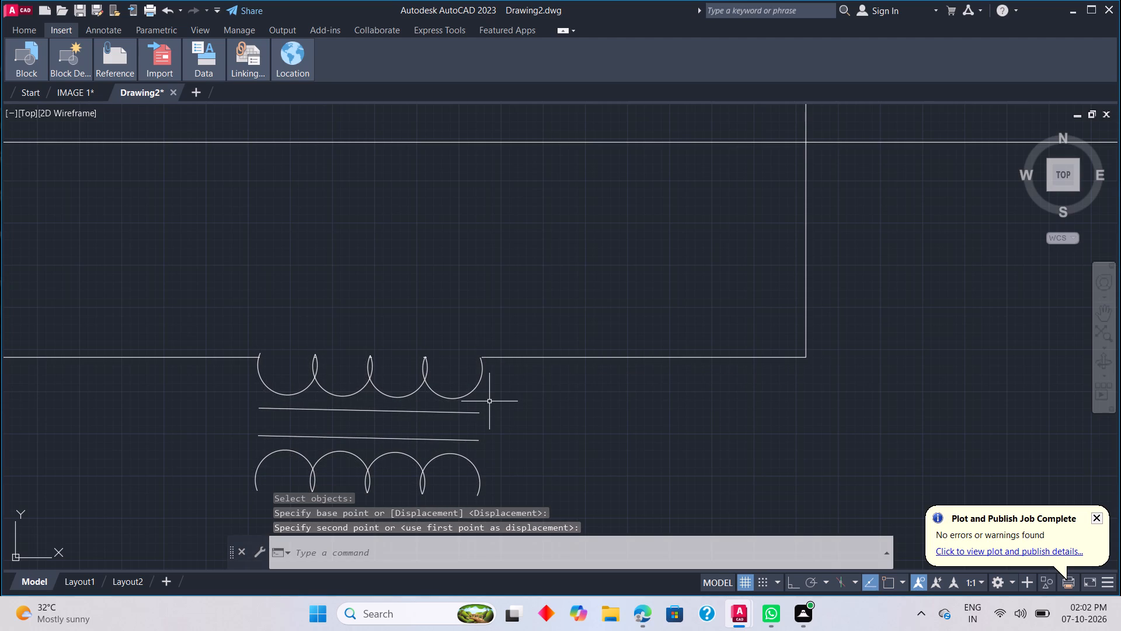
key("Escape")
Examine how the transformer symbol's upper coil ends fit against the trimmed connecting line.
scroll(446, 397, "up", 1)
scroll(446, 397, "down", 2)
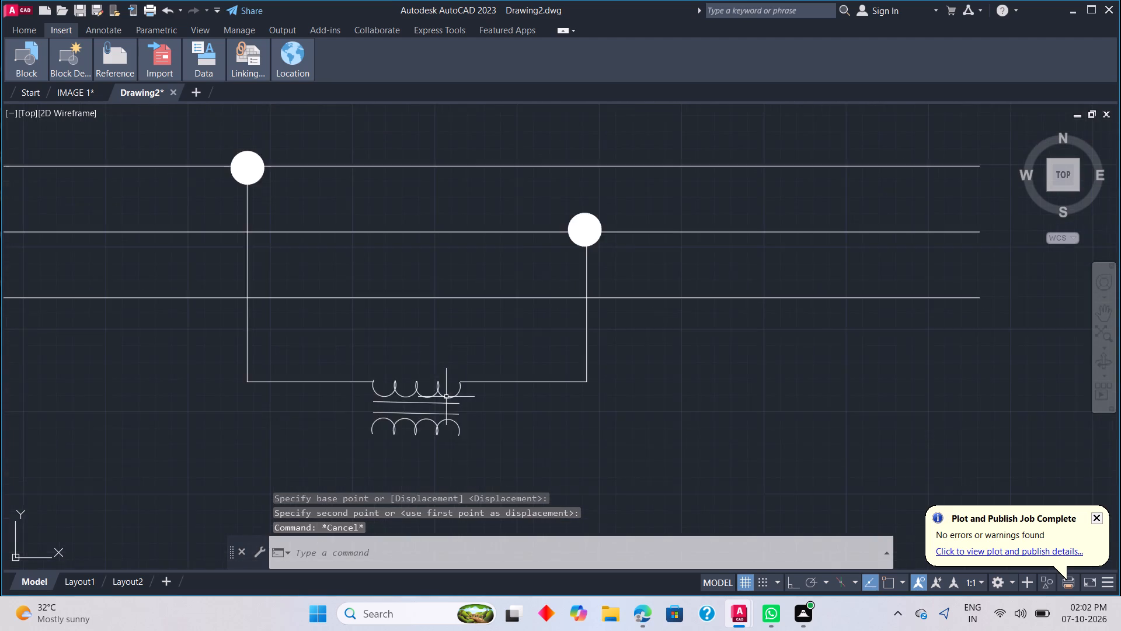
scroll(446, 397, "down", 4)
scroll(441, 424, "up", 3)
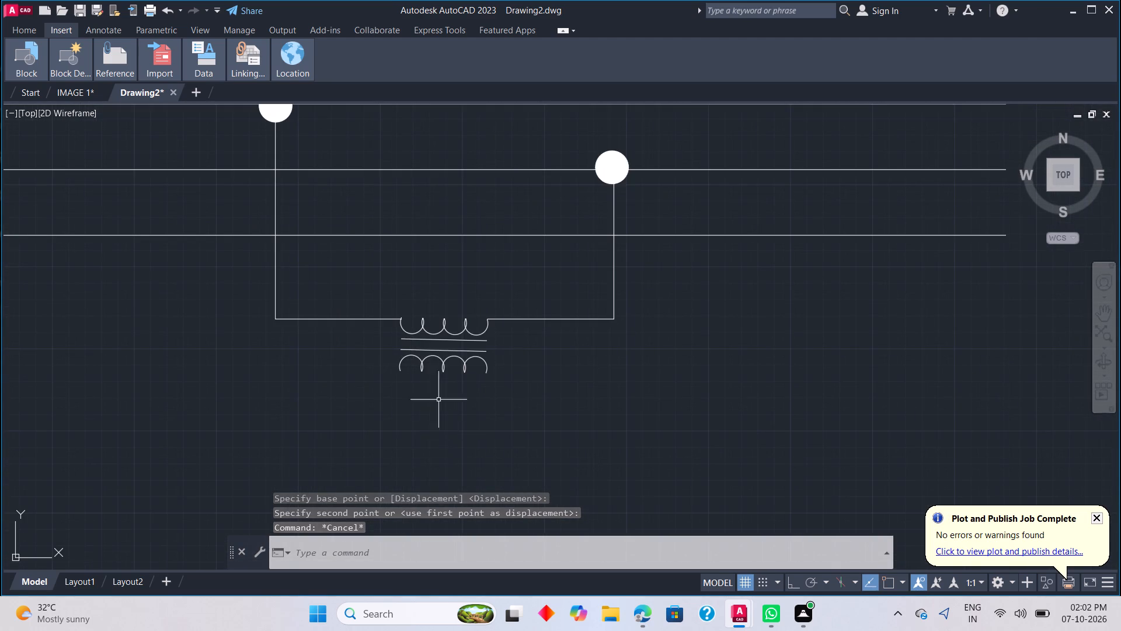
scroll(399, 341, "up", 3)
middle_click_drag(413, 279, 430, 339)
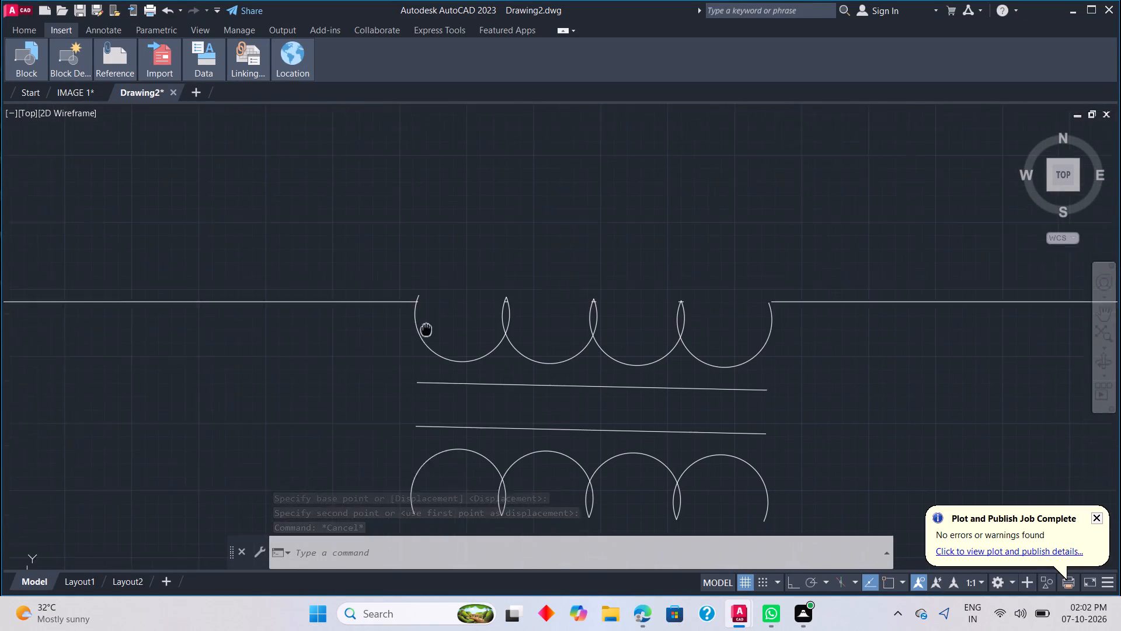
middle_click_drag(430, 339, 432, 349)
middle_click(435, 358)
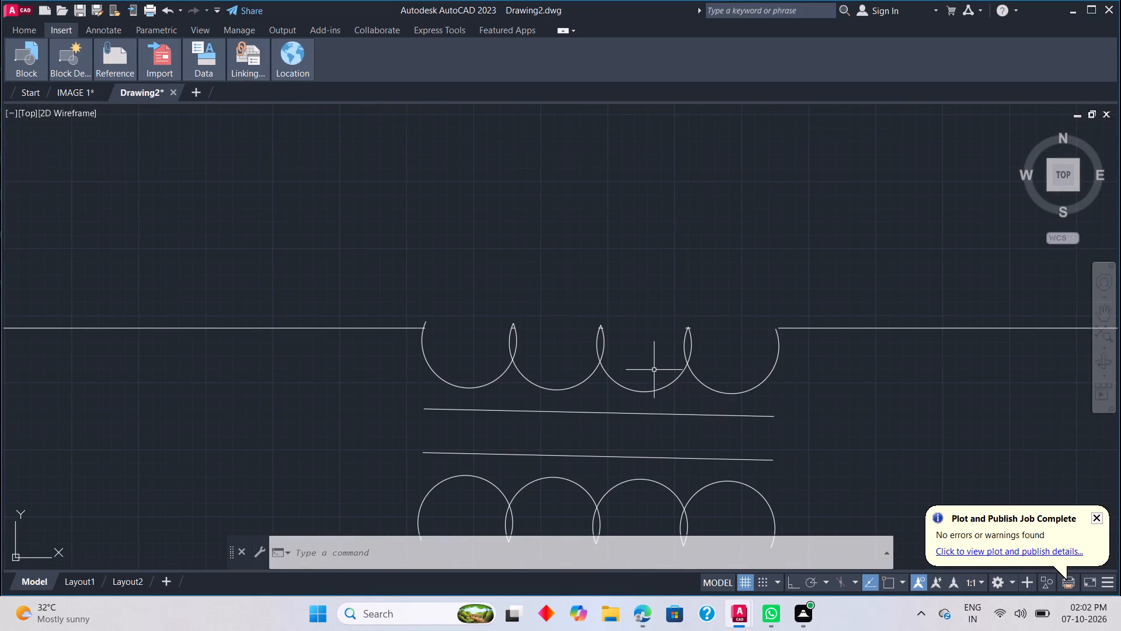
Delete the transformer symbol from the gap in the bottom connecting line.
scroll(632, 376, "down", 2)
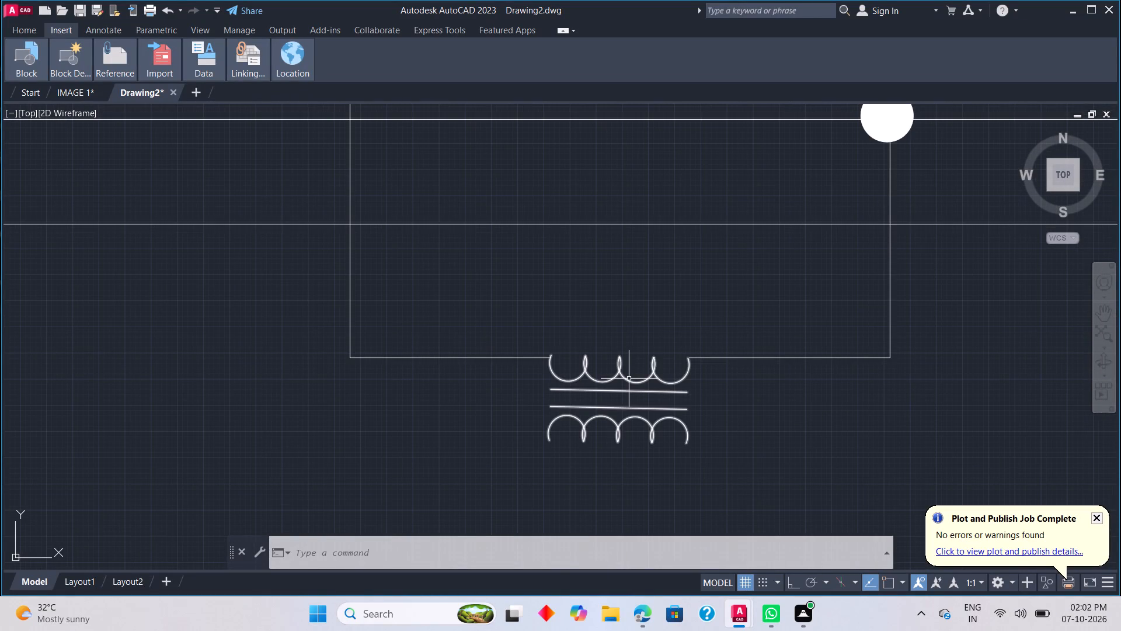
left_click(628, 379)
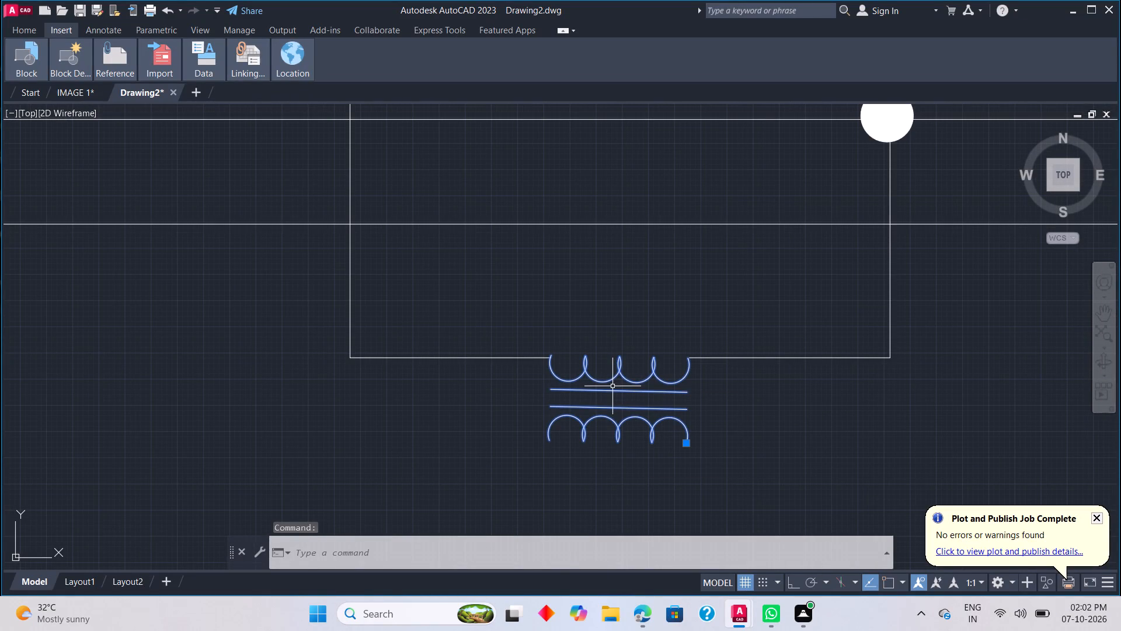
key("Delete")
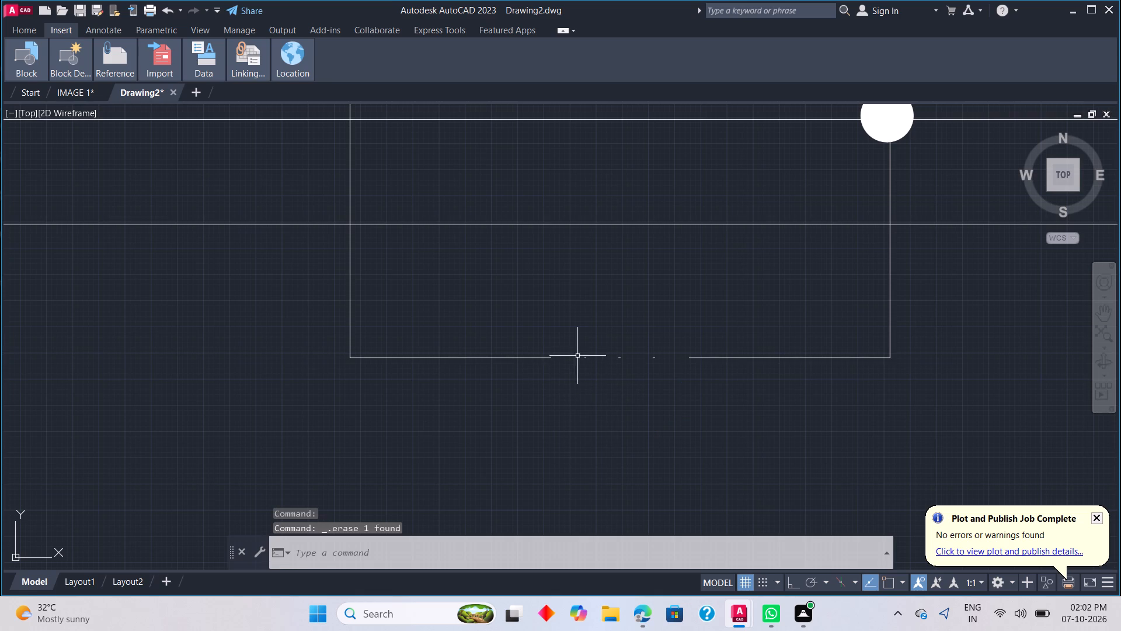
Delete the three tiny leftover line fragments inside the gap of the bottom connecting line.
left_click(584, 359)
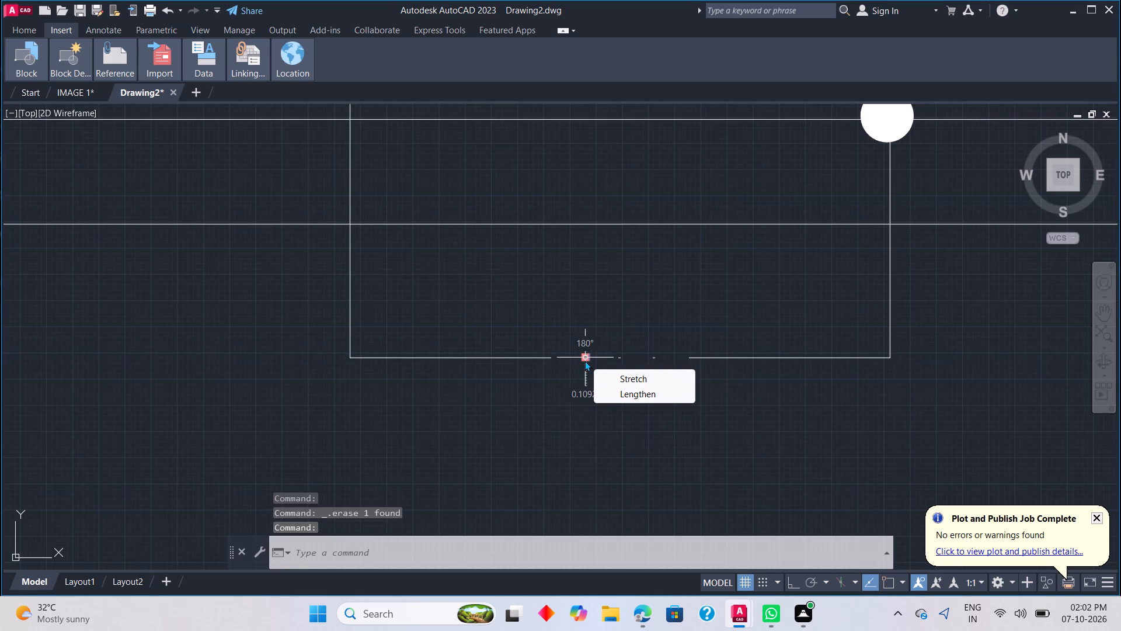
key("BackSpace")
key("BackSpace")
left_click(619, 356)
key("BackSpace")
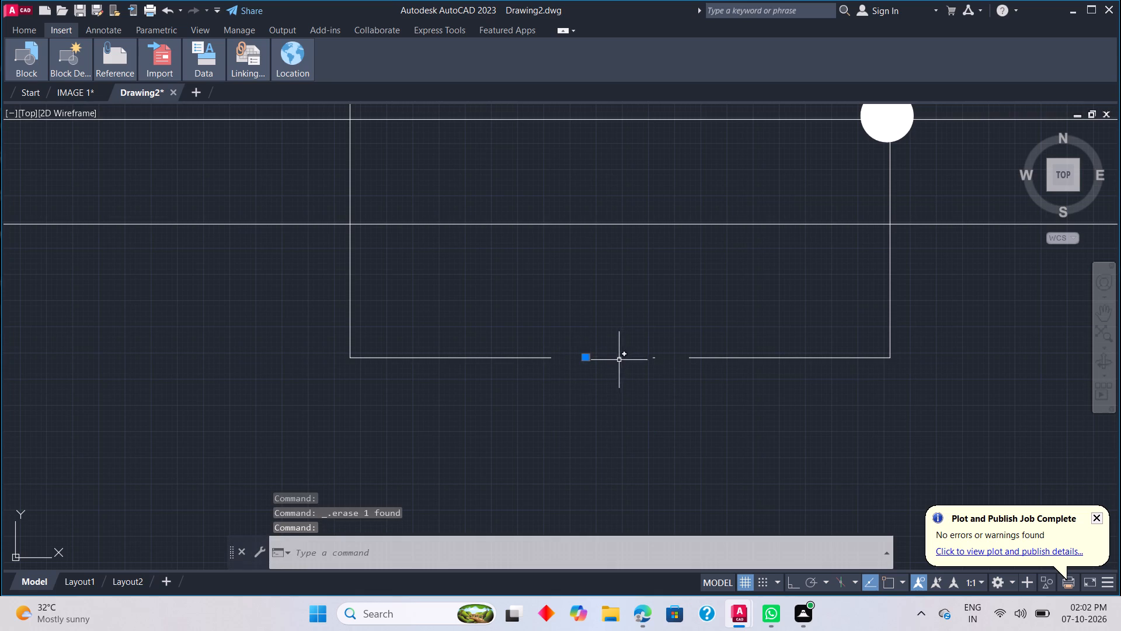
key("Escape")
left_click_drag(697, 373, 650, 366)
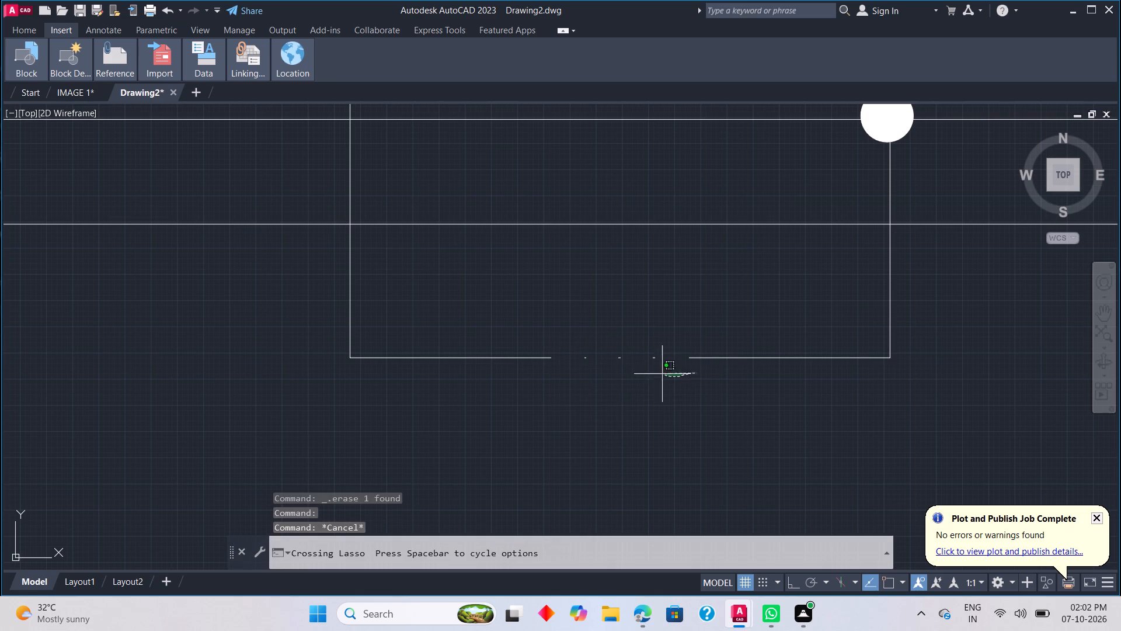
left_click_drag(650, 366, 591, 382)
key("Delete")
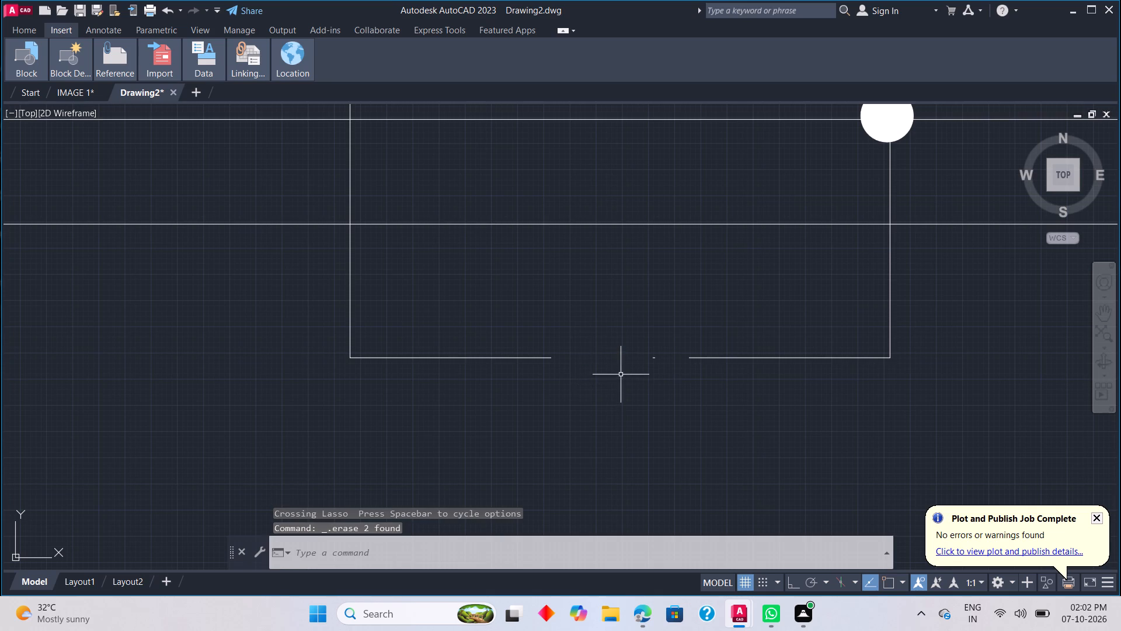
left_click_drag(653, 356, 650, 367)
key("Delete")
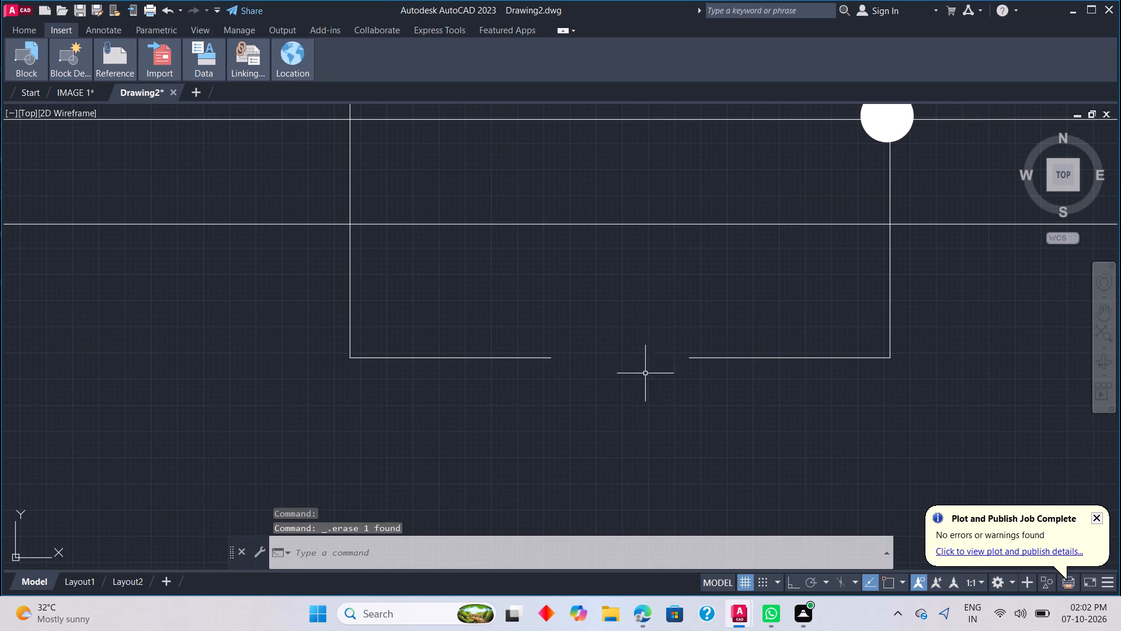
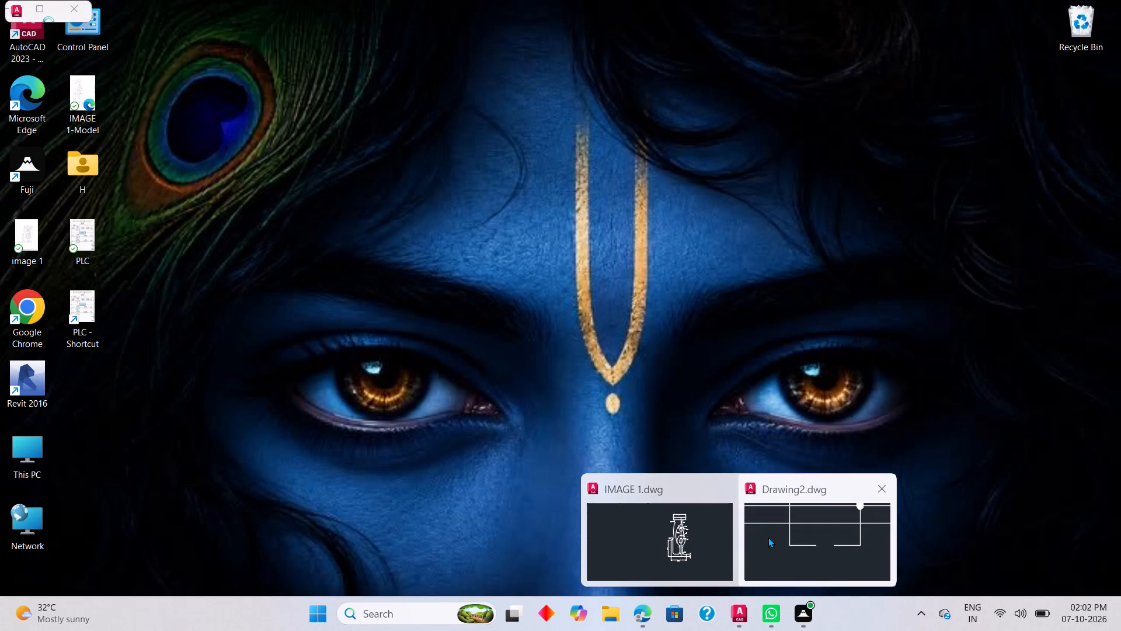
Switch to Drawing2 in AutoCAD.
left_click(768, 537)
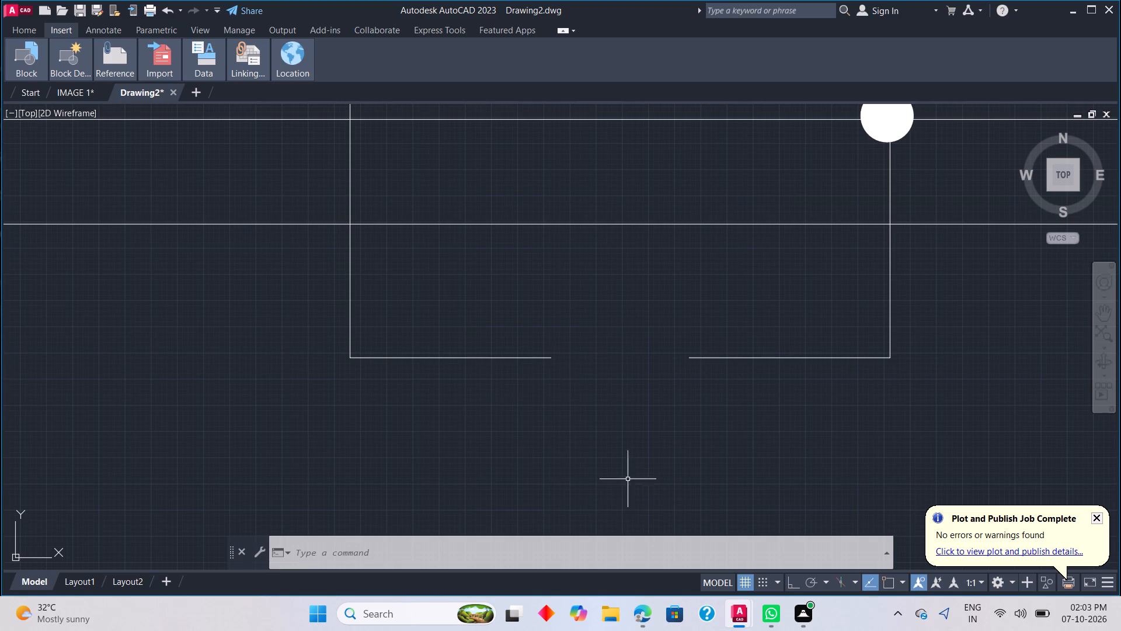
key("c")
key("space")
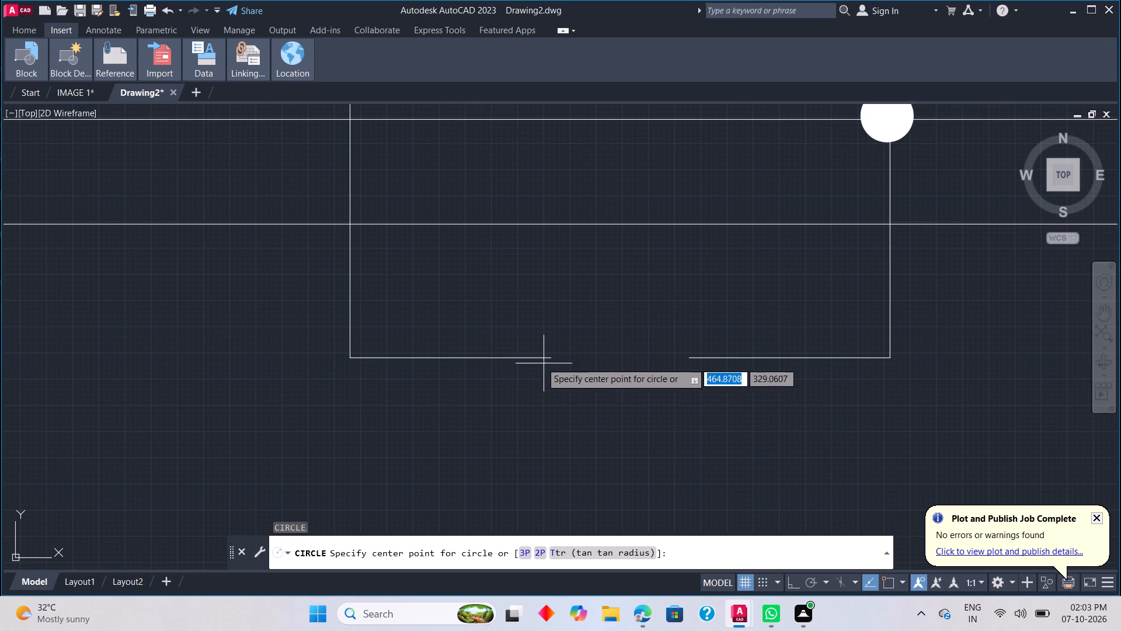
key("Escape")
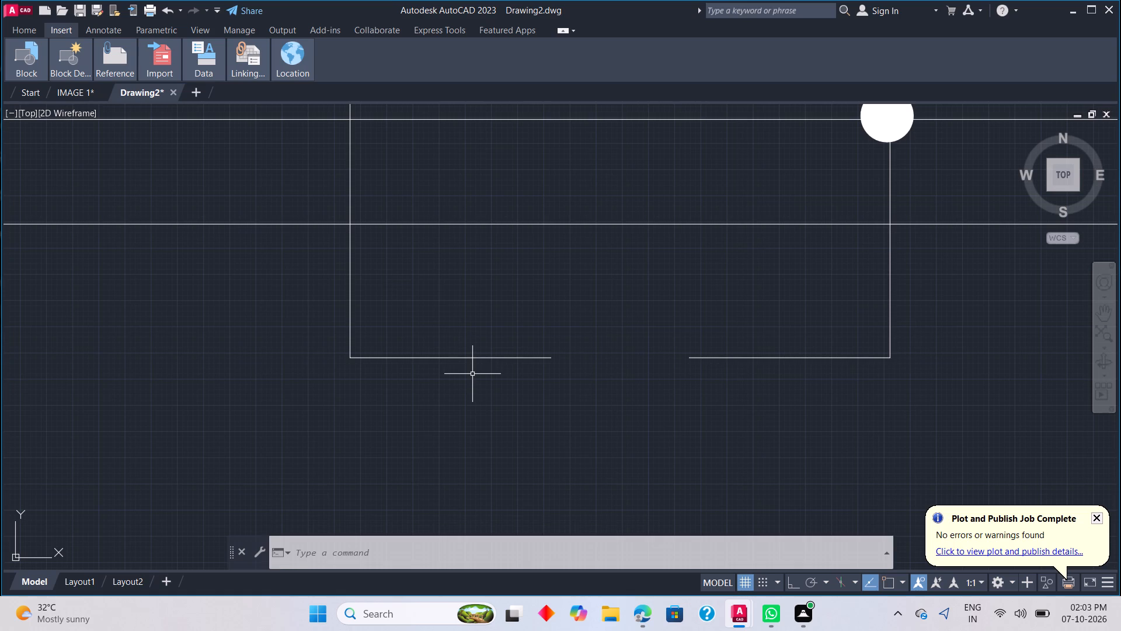
Draw a circle of about 1.92 radius centred on the inner end of the bottom connecting line's left segment.
middle_click_drag(472, 374, 430, 448)
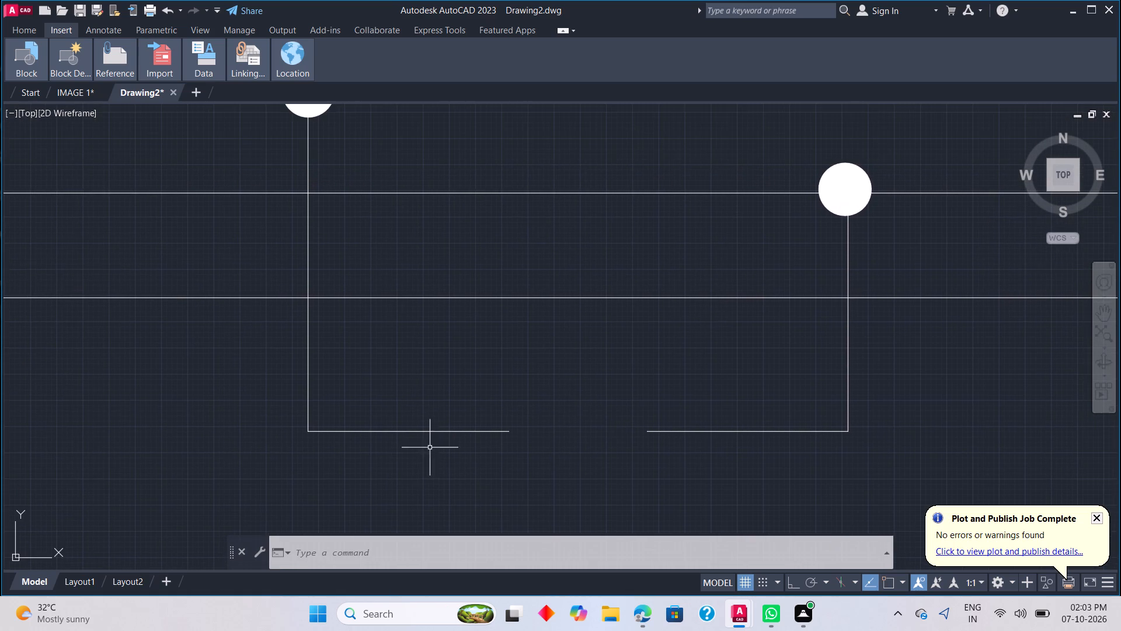
middle_click_drag(536, 449, 491, 403)
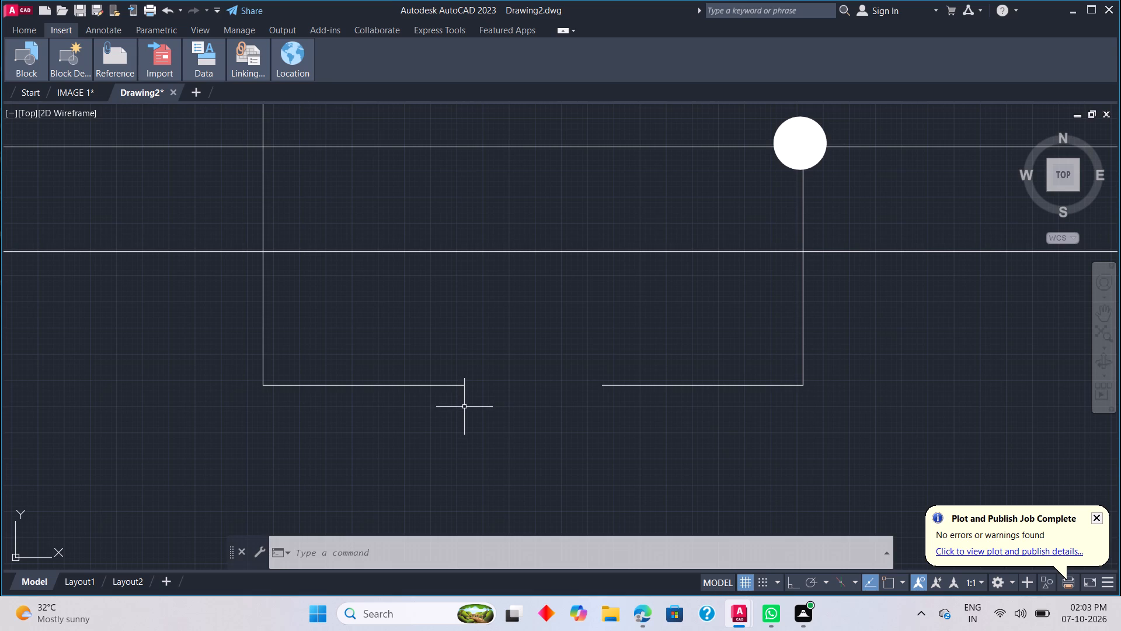
type("C")
key("space")
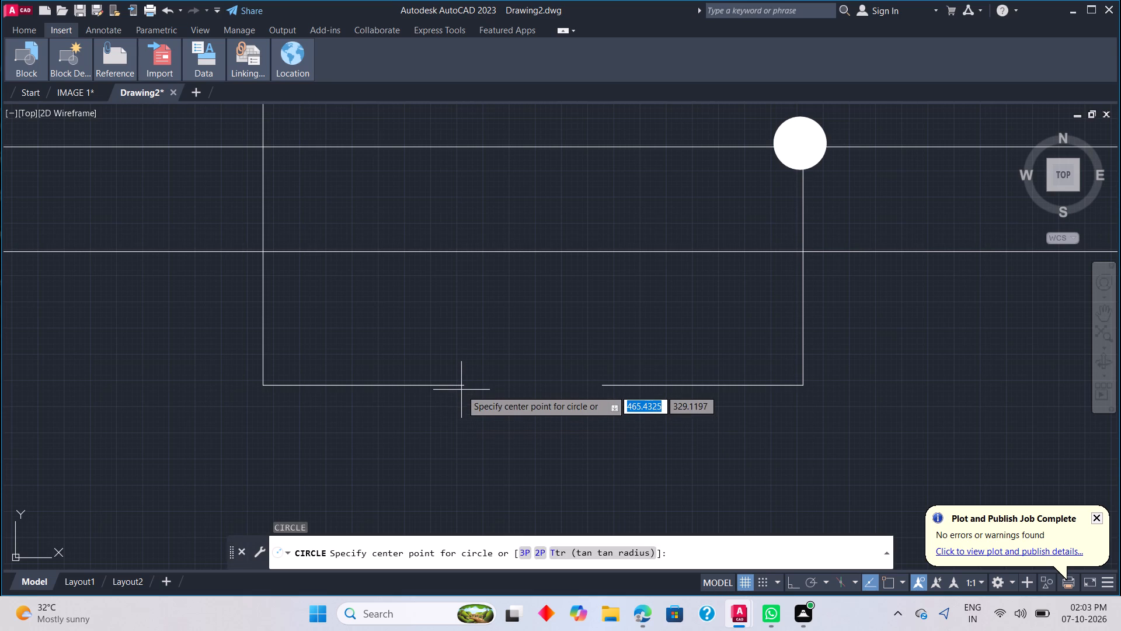
left_click(464, 386)
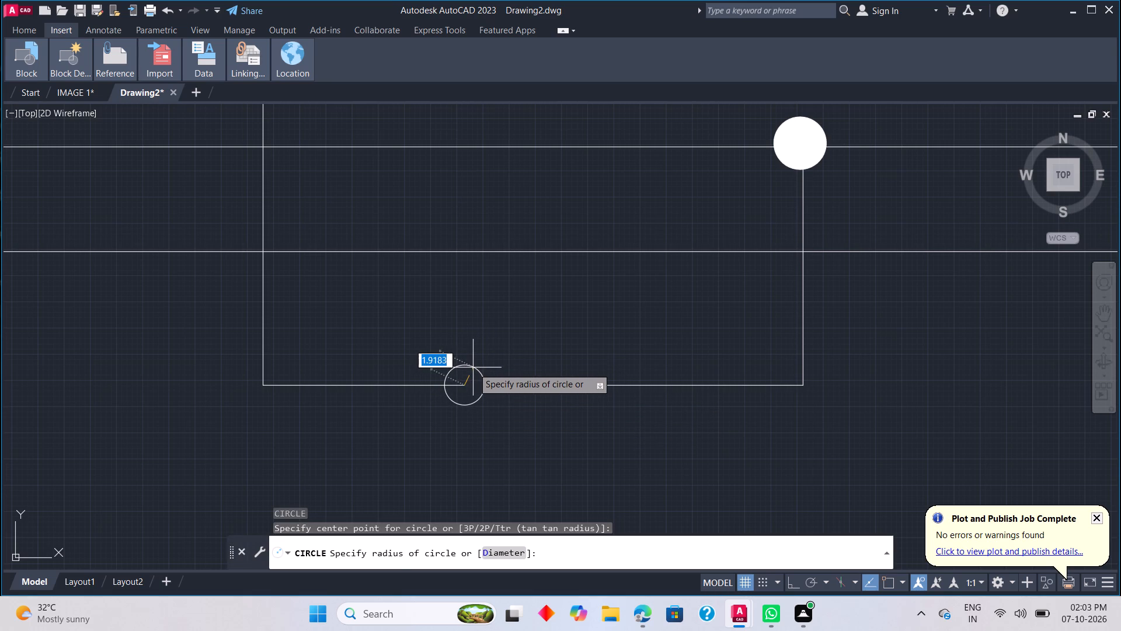
left_click(473, 367)
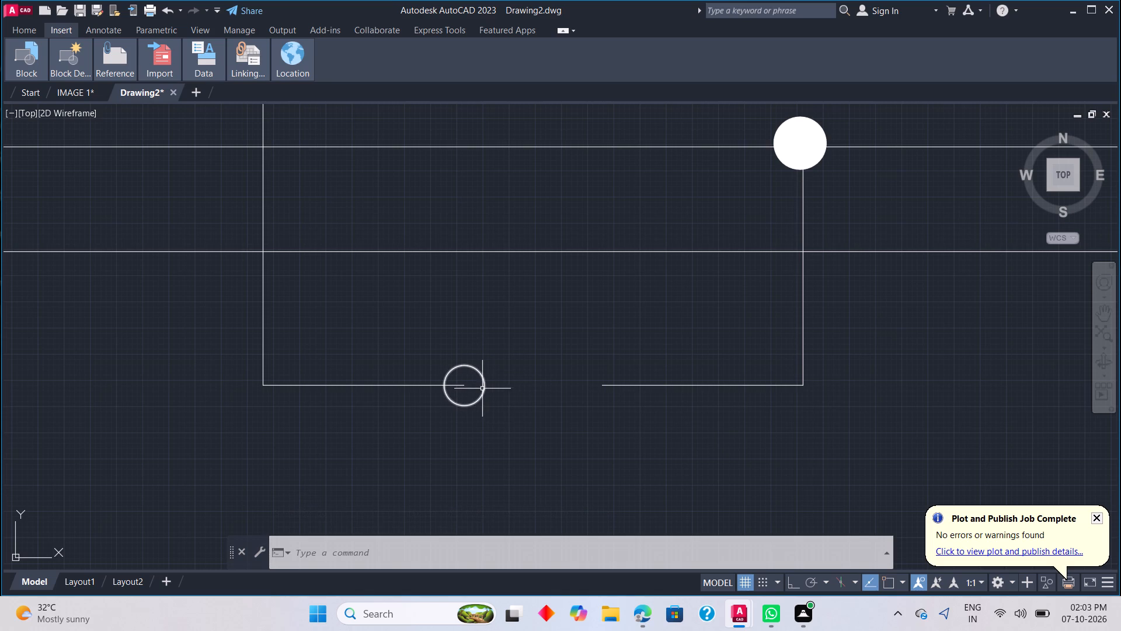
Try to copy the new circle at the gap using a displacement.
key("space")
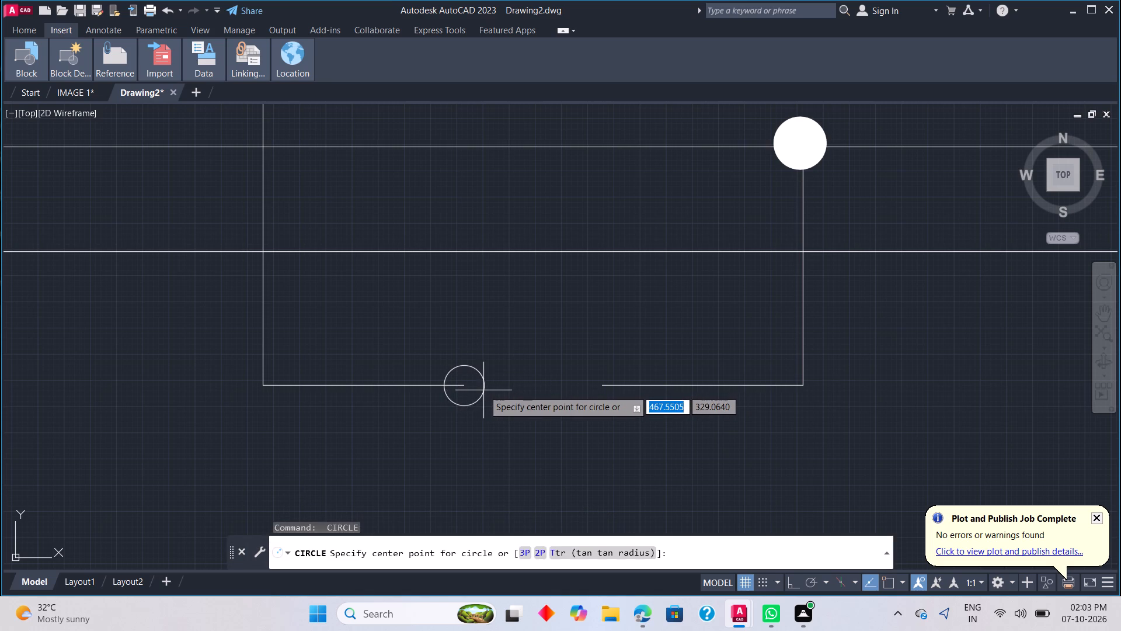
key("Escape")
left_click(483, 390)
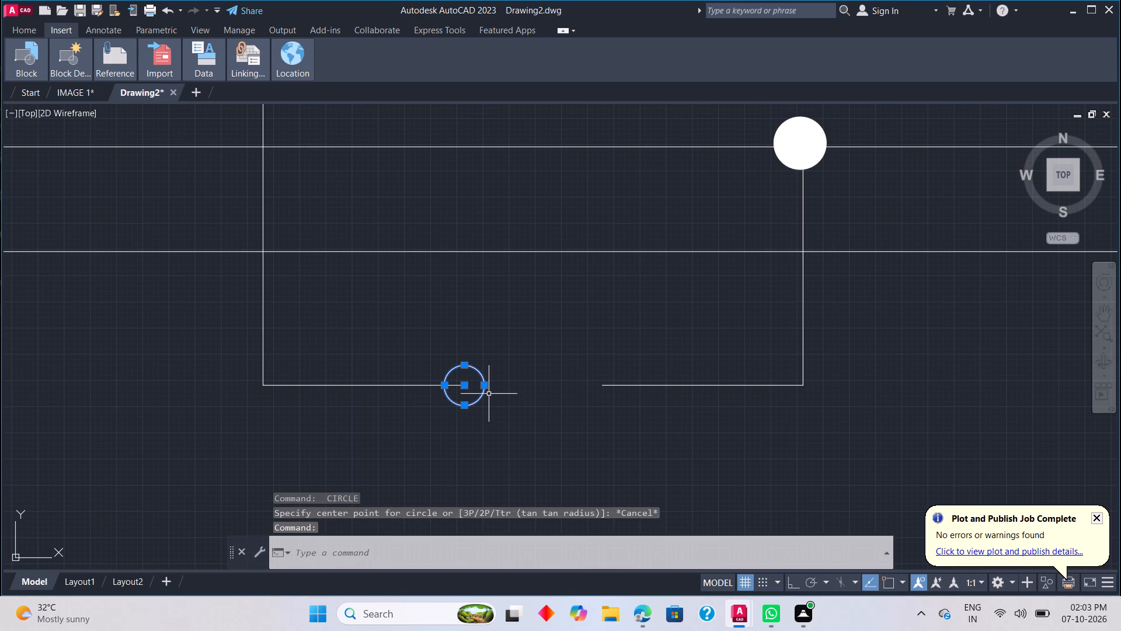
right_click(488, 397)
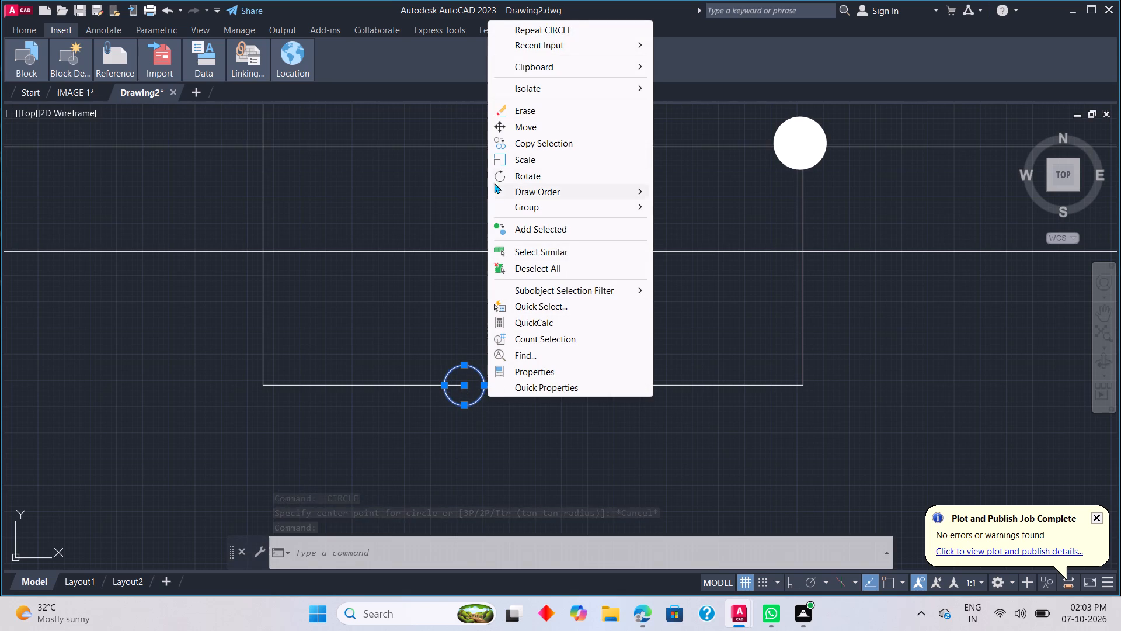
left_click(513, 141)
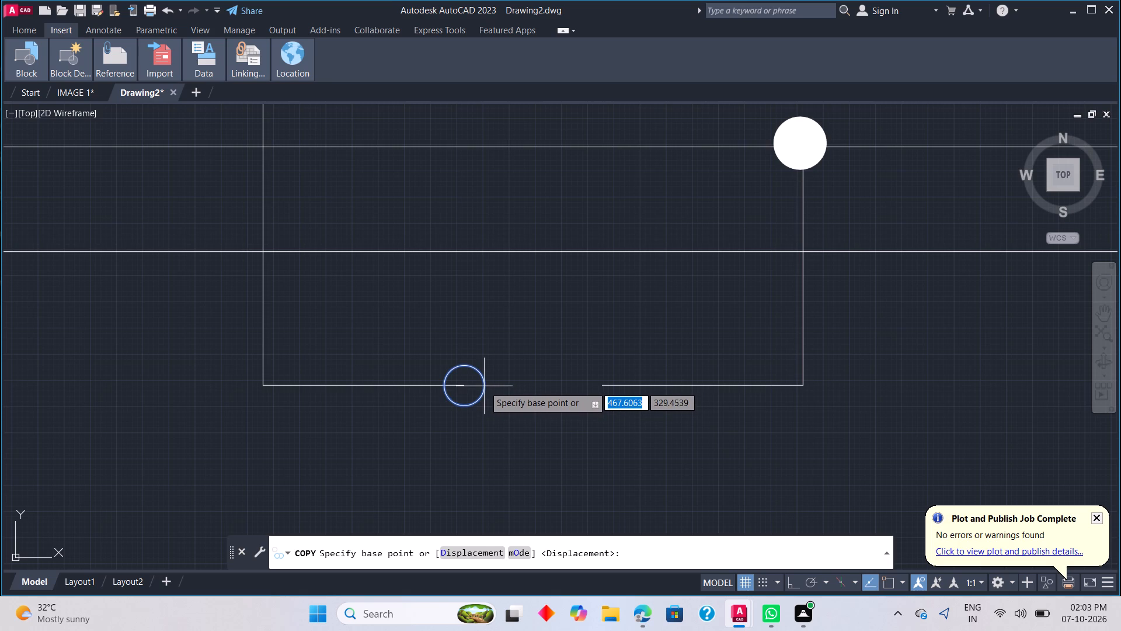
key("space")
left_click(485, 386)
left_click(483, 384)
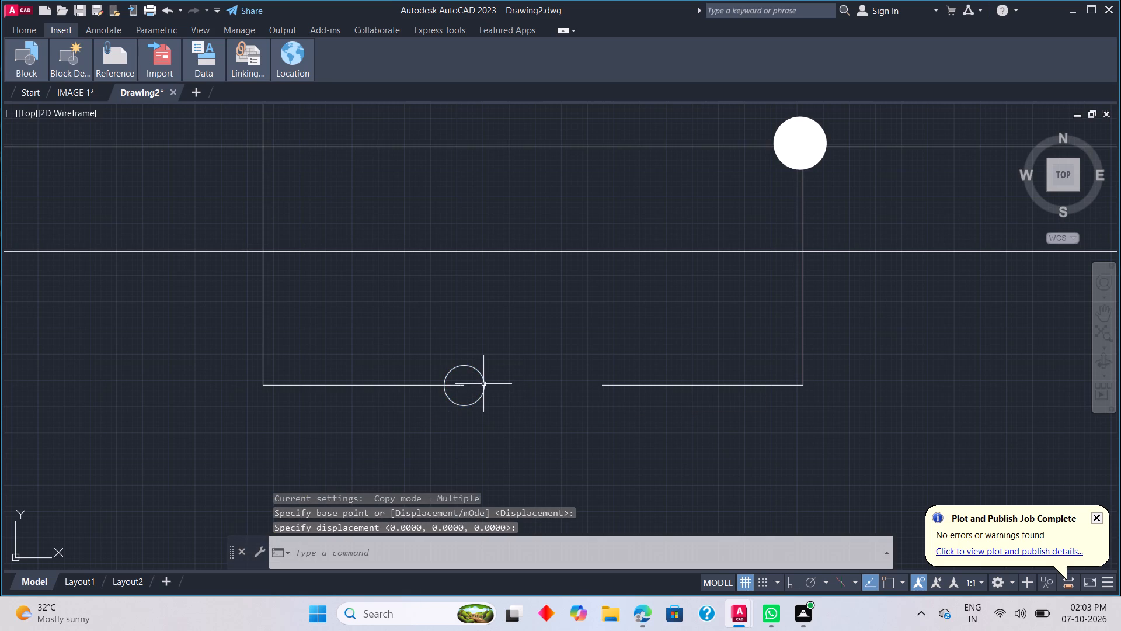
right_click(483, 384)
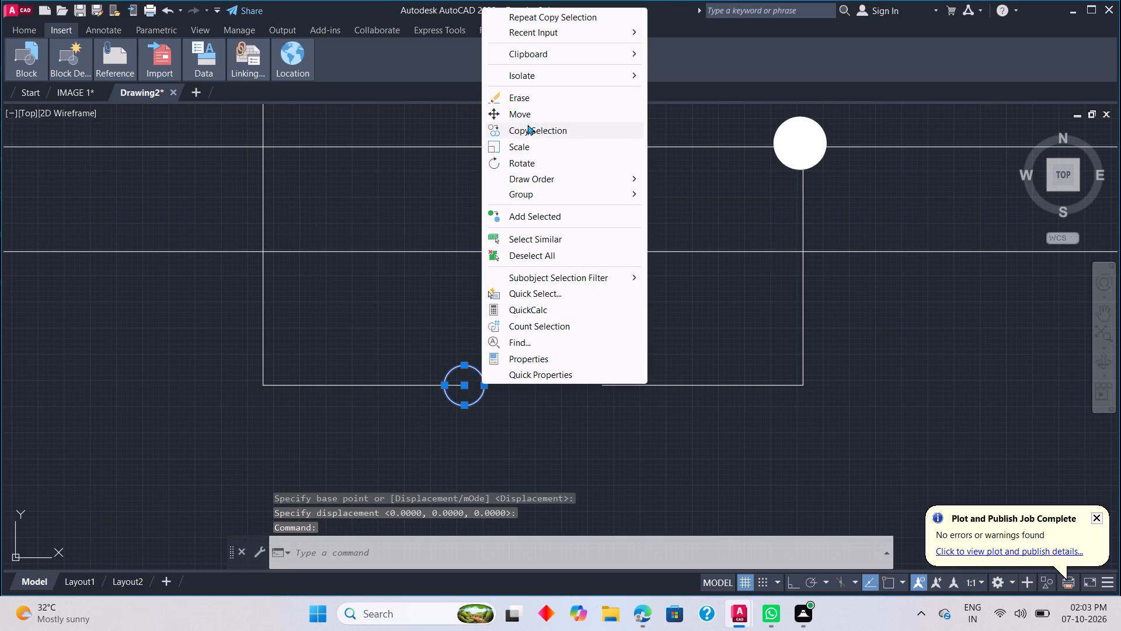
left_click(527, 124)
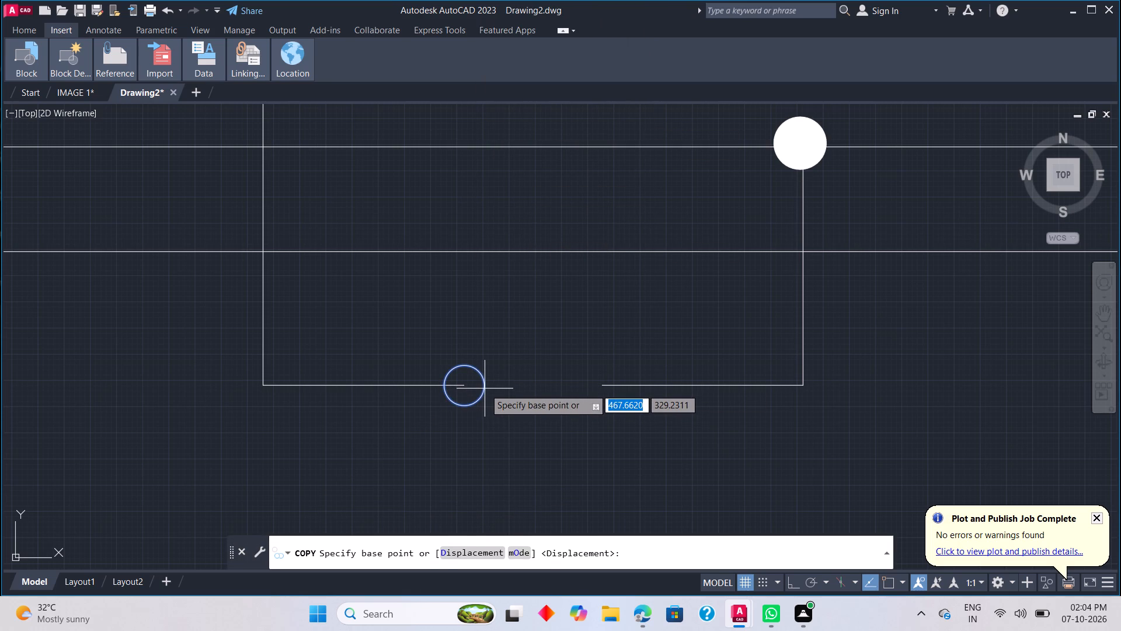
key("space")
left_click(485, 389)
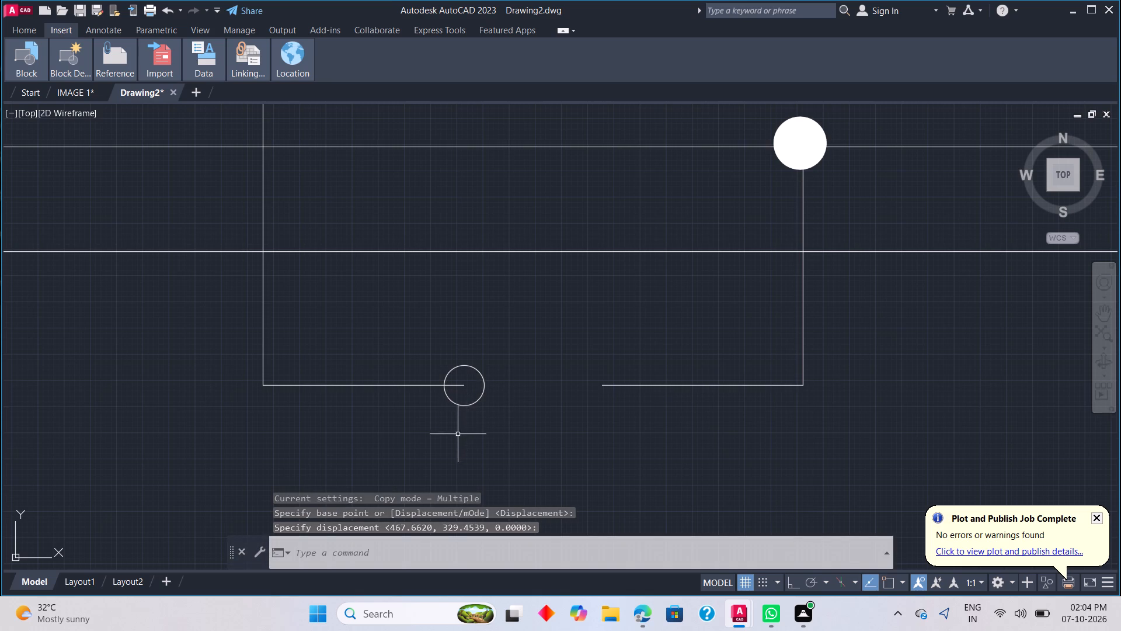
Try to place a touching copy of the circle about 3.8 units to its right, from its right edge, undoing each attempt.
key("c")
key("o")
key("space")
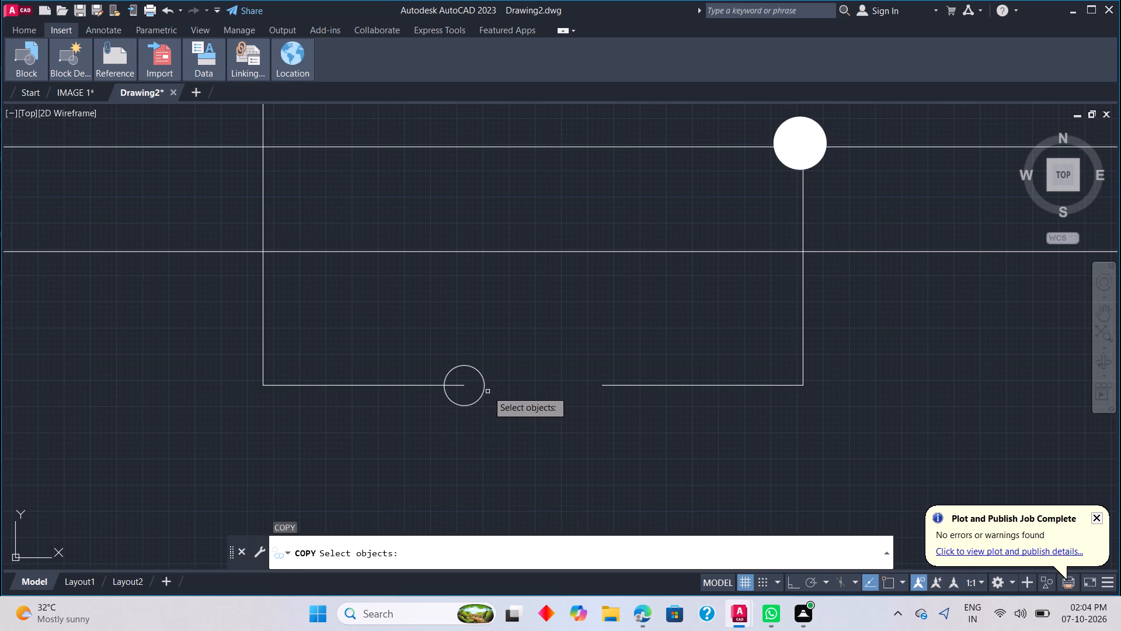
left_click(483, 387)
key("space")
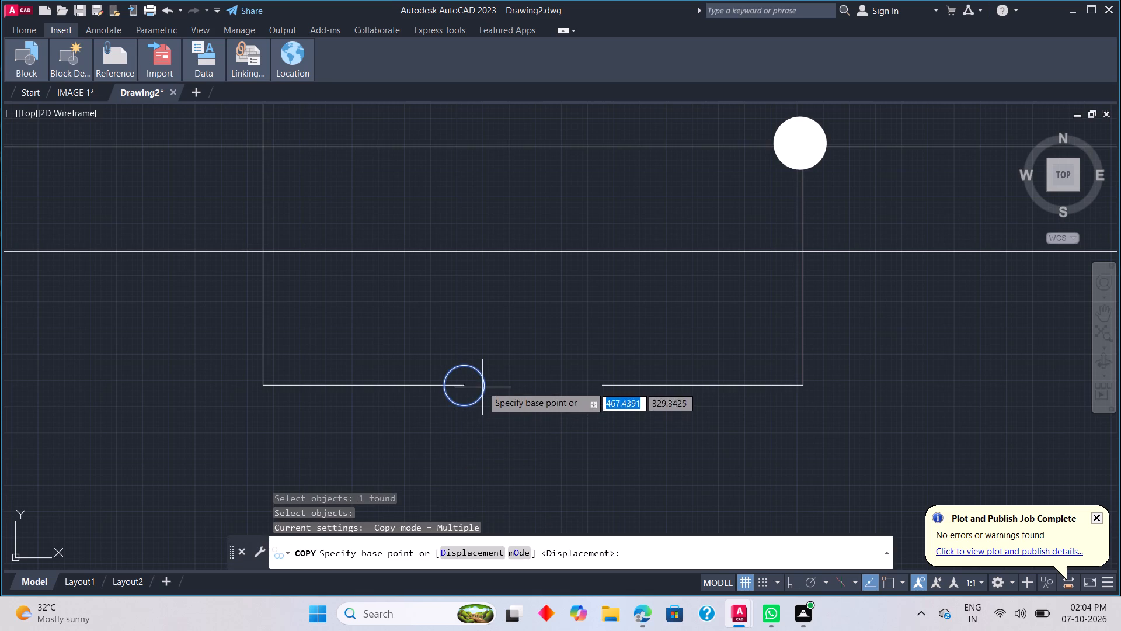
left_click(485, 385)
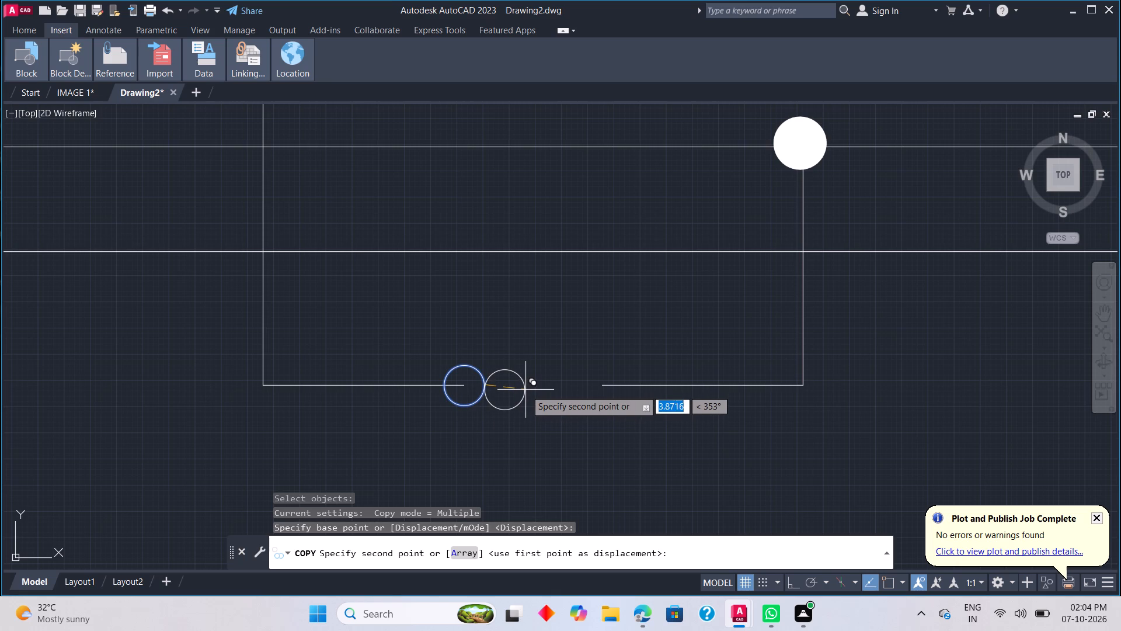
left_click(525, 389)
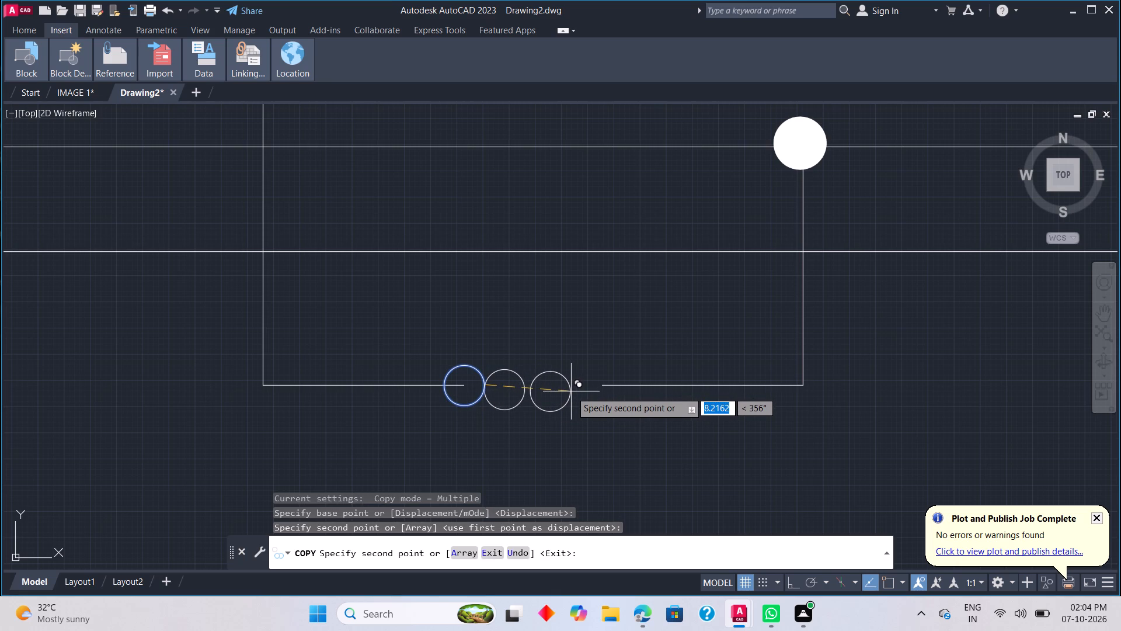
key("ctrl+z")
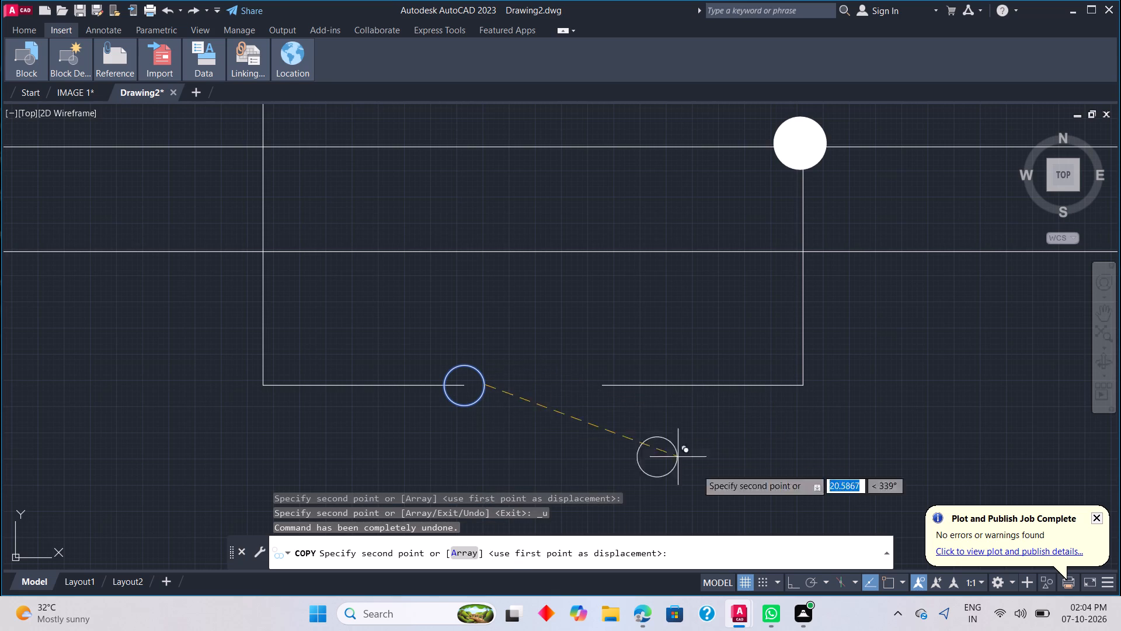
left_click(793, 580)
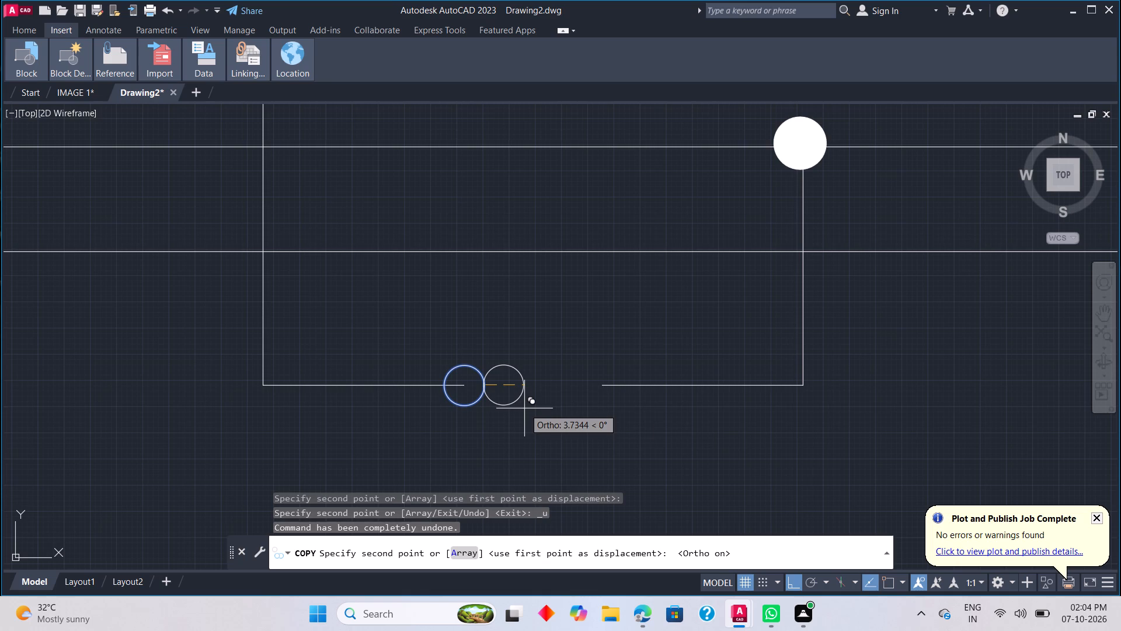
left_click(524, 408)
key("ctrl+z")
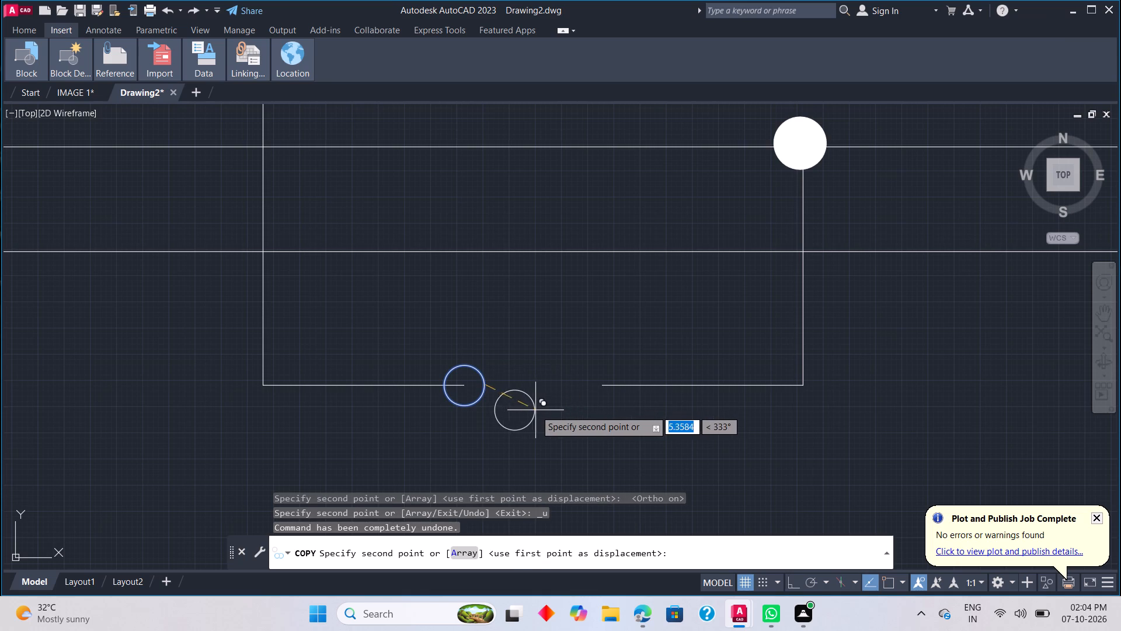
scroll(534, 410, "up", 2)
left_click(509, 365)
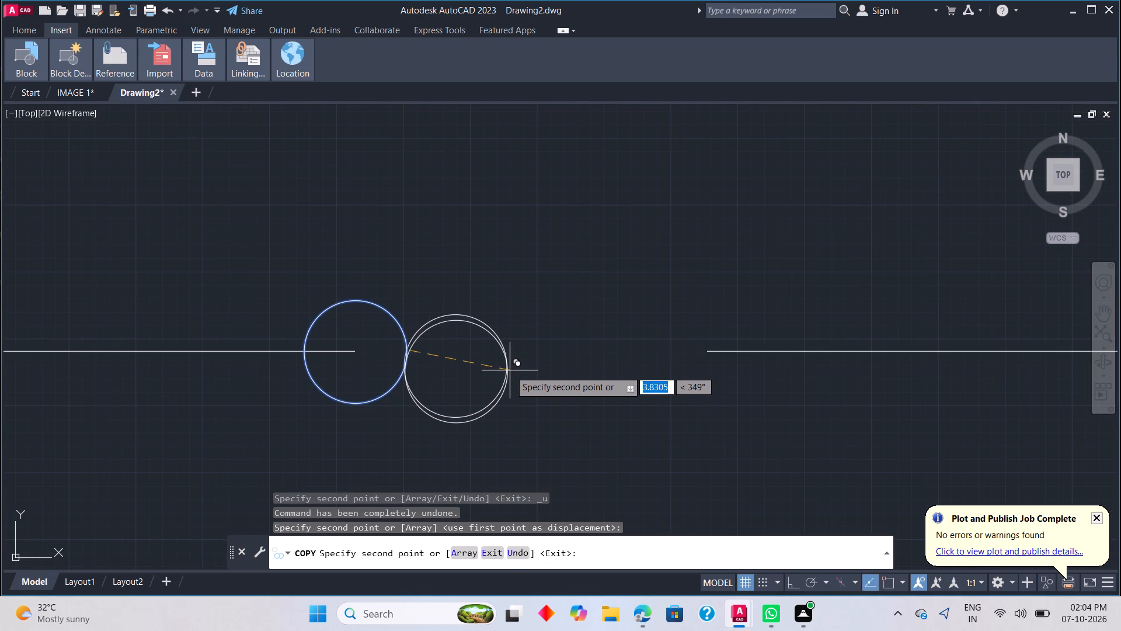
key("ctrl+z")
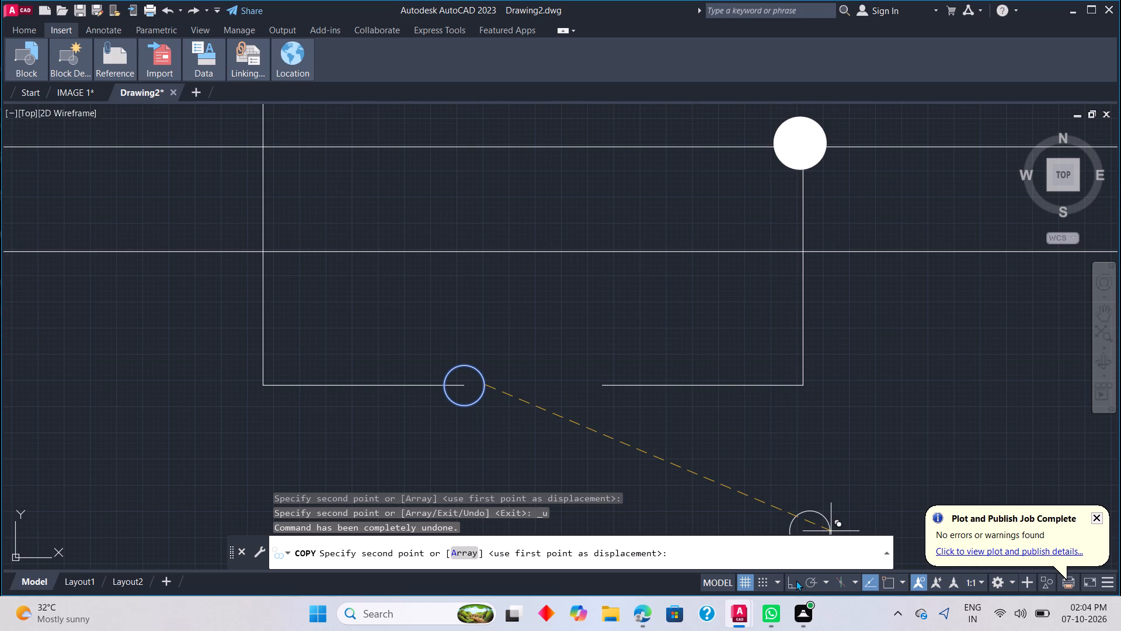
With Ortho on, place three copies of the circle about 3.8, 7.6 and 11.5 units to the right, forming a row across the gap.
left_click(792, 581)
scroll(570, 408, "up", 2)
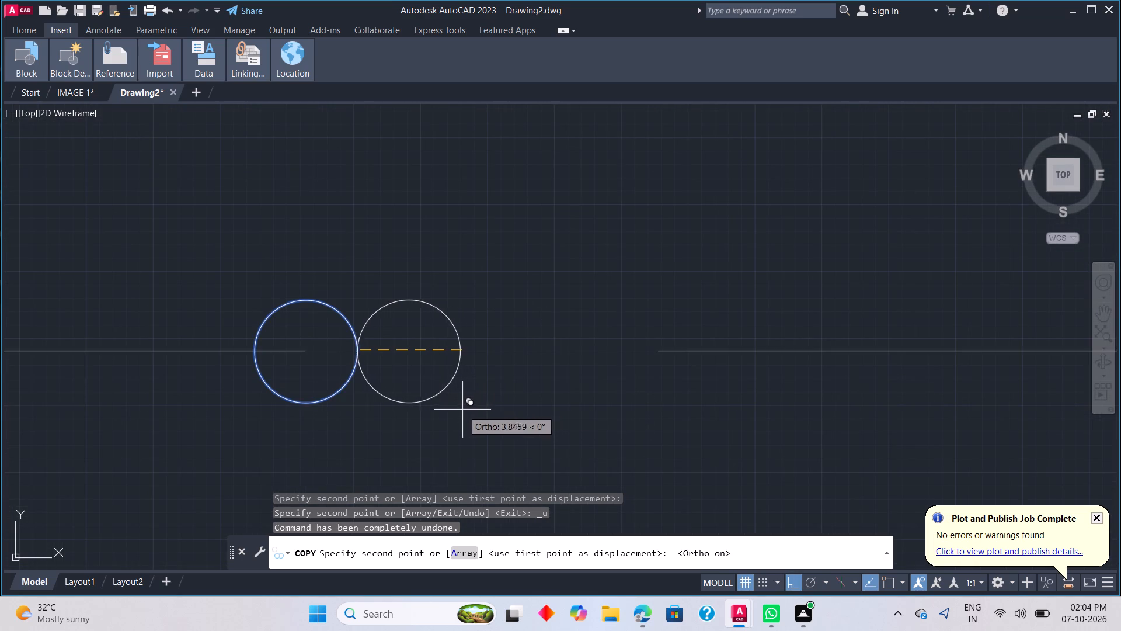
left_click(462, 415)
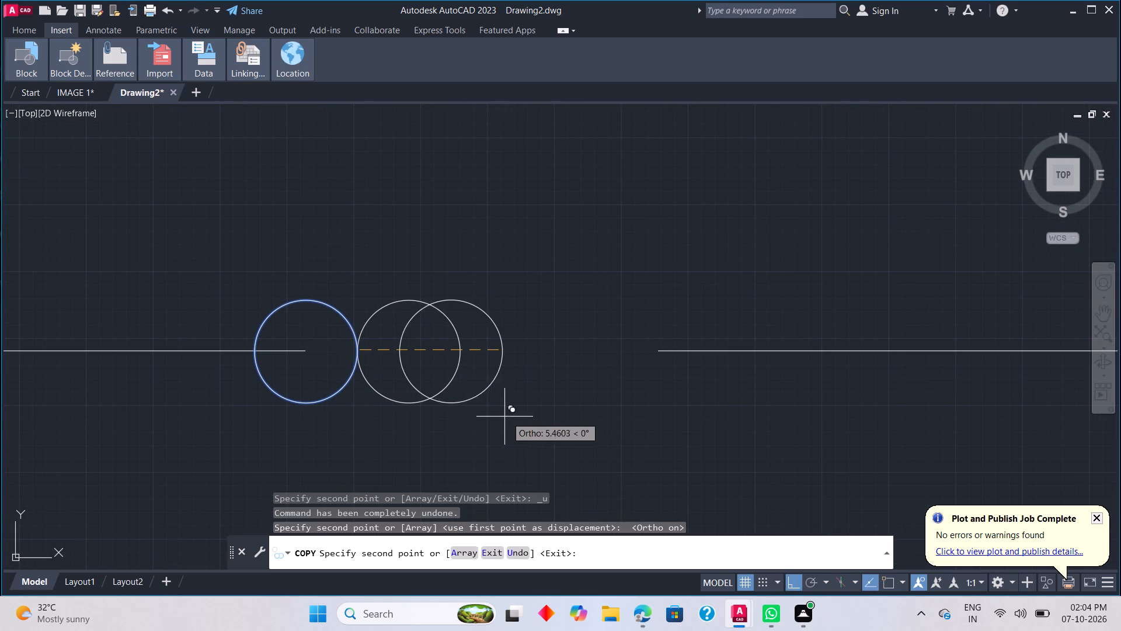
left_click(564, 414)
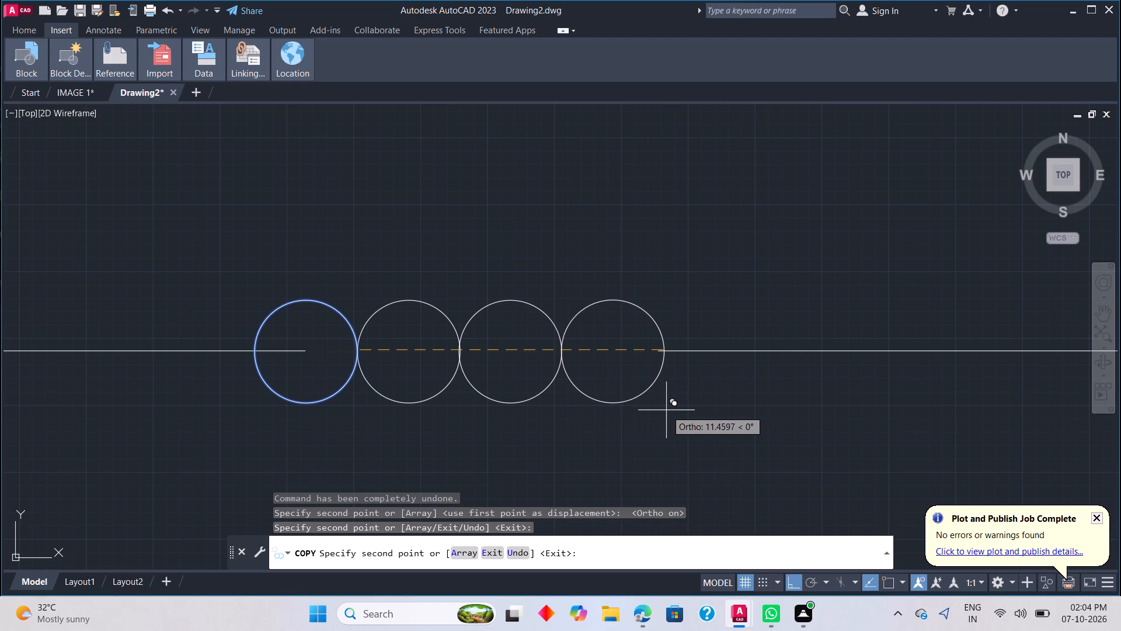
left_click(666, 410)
Examine how the circles in the row touch one another and meet the right segment of the connecting line.
scroll(687, 442, "up", 2)
scroll(613, 433, "up", 1)
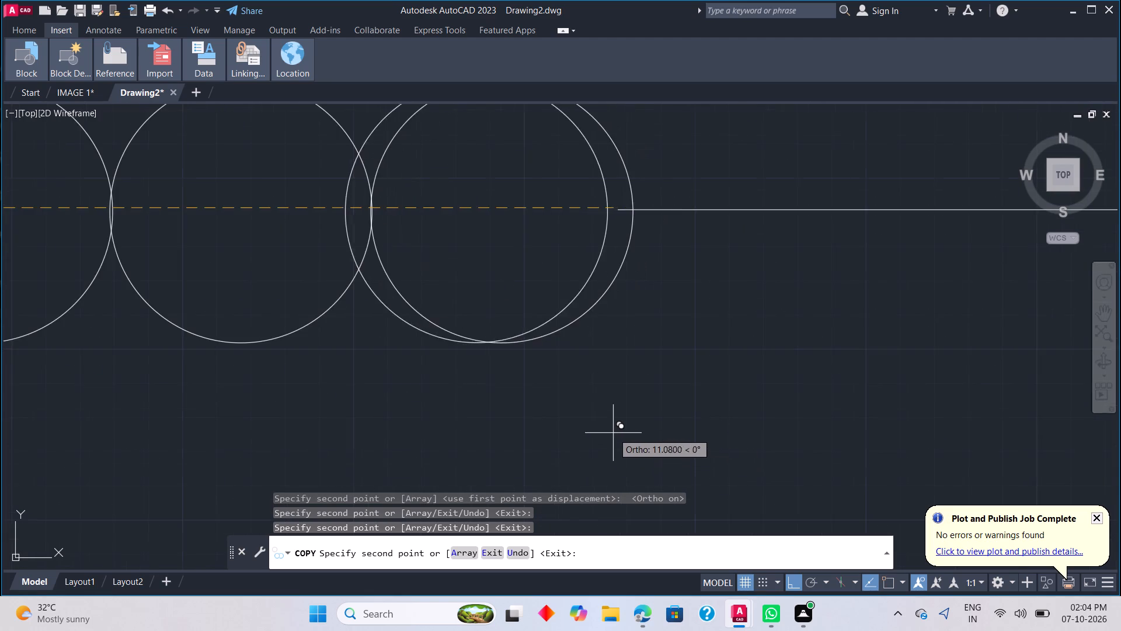
middle_click_drag(608, 432, 731, 628)
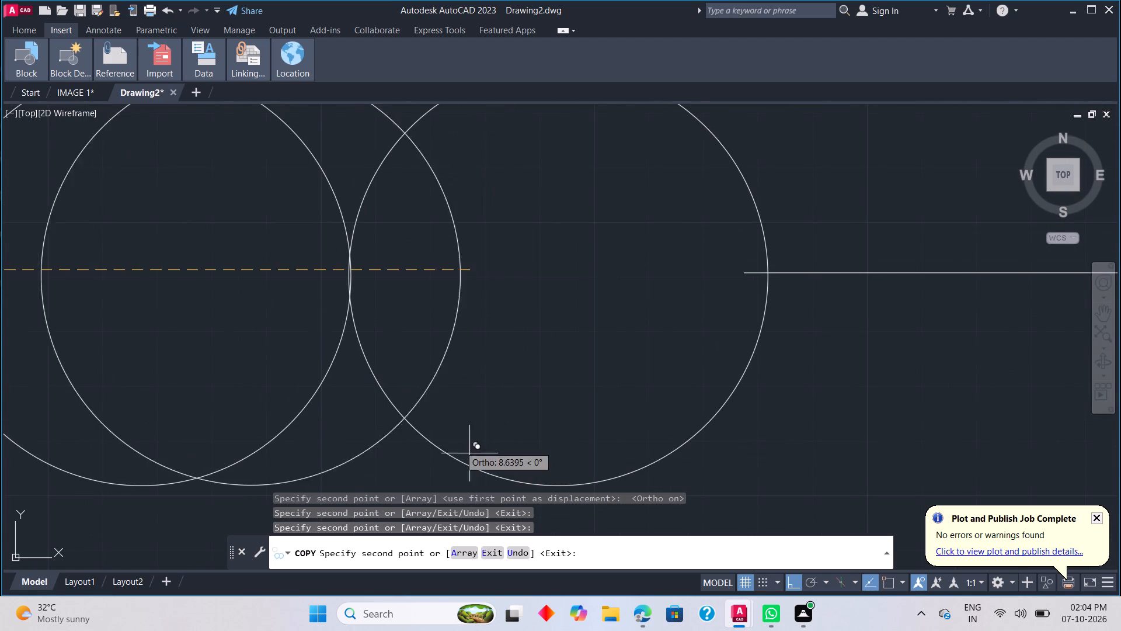
scroll(400, 425, "down", 1)
middle_click_drag(335, 399, 548, 453)
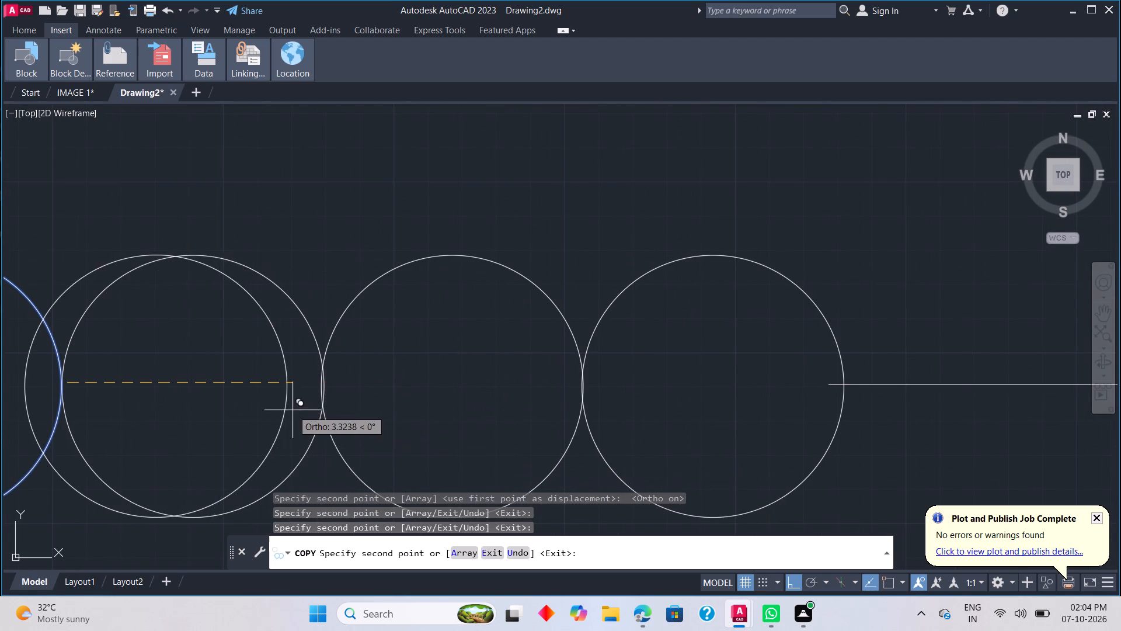
middle_click_drag(228, 386, 371, 403)
scroll(234, 428, "up", 2)
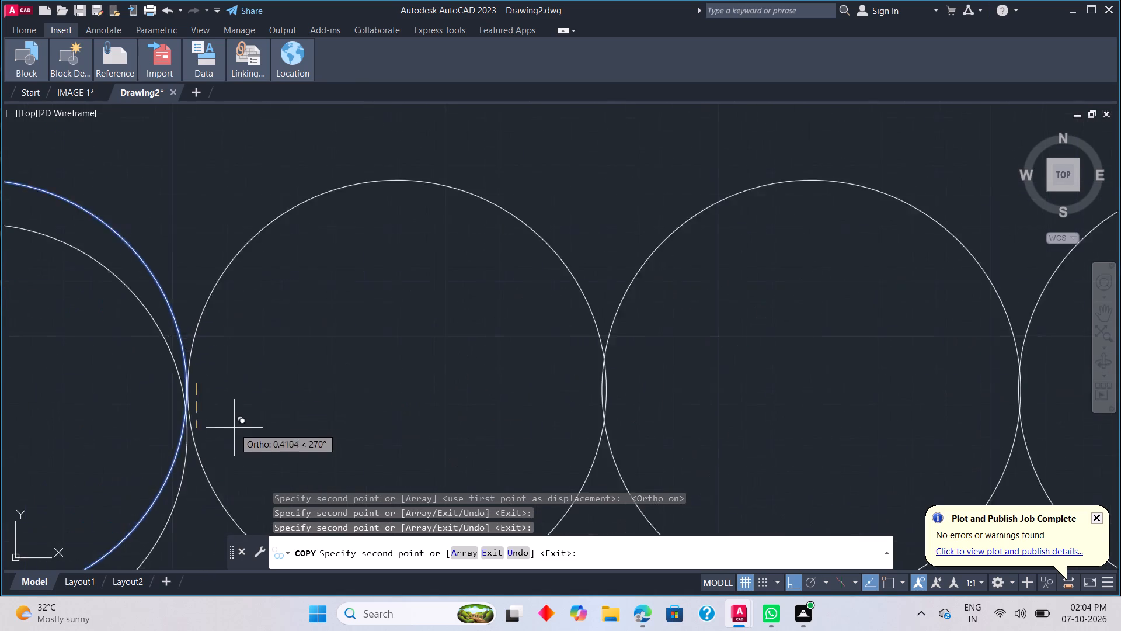
scroll(227, 390, "up", 2)
scroll(227, 390, "down", 3)
scroll(329, 404, "down", 3)
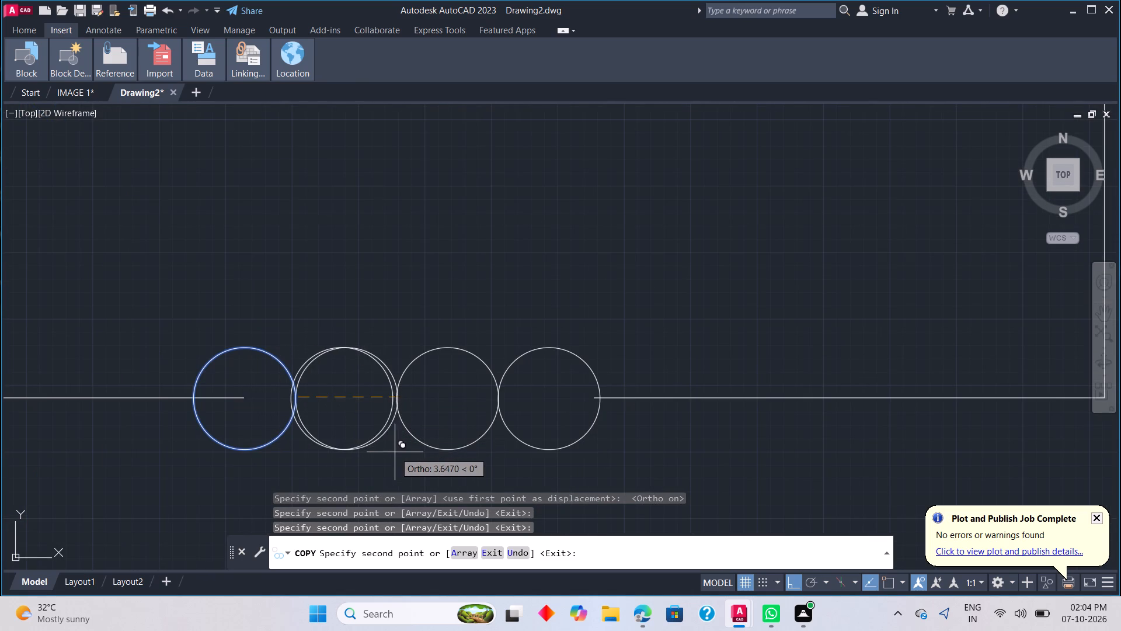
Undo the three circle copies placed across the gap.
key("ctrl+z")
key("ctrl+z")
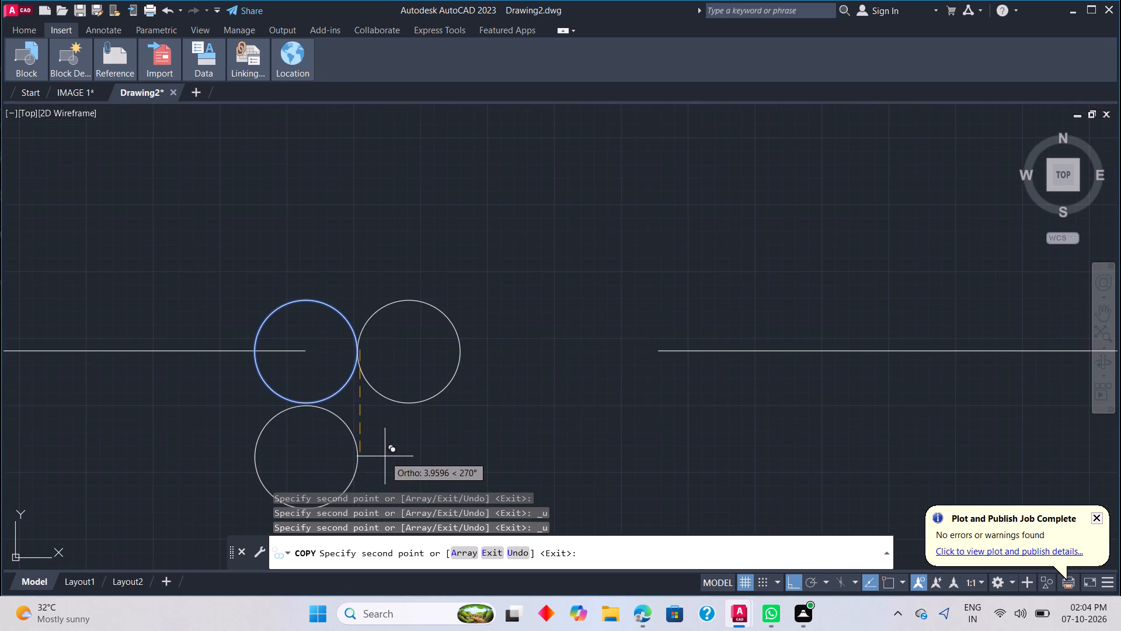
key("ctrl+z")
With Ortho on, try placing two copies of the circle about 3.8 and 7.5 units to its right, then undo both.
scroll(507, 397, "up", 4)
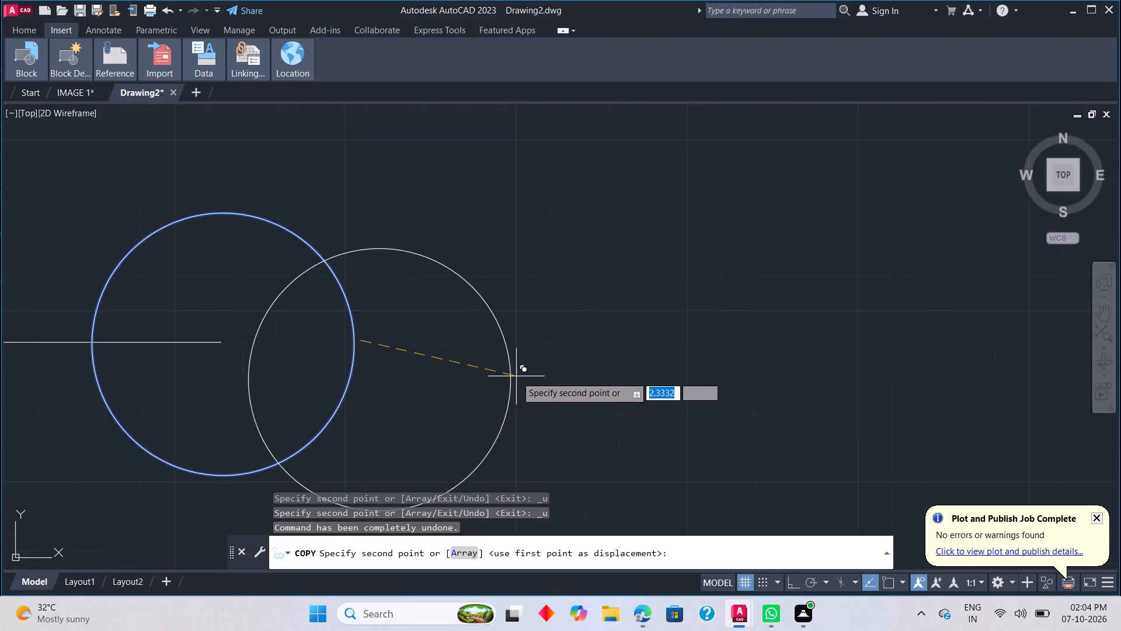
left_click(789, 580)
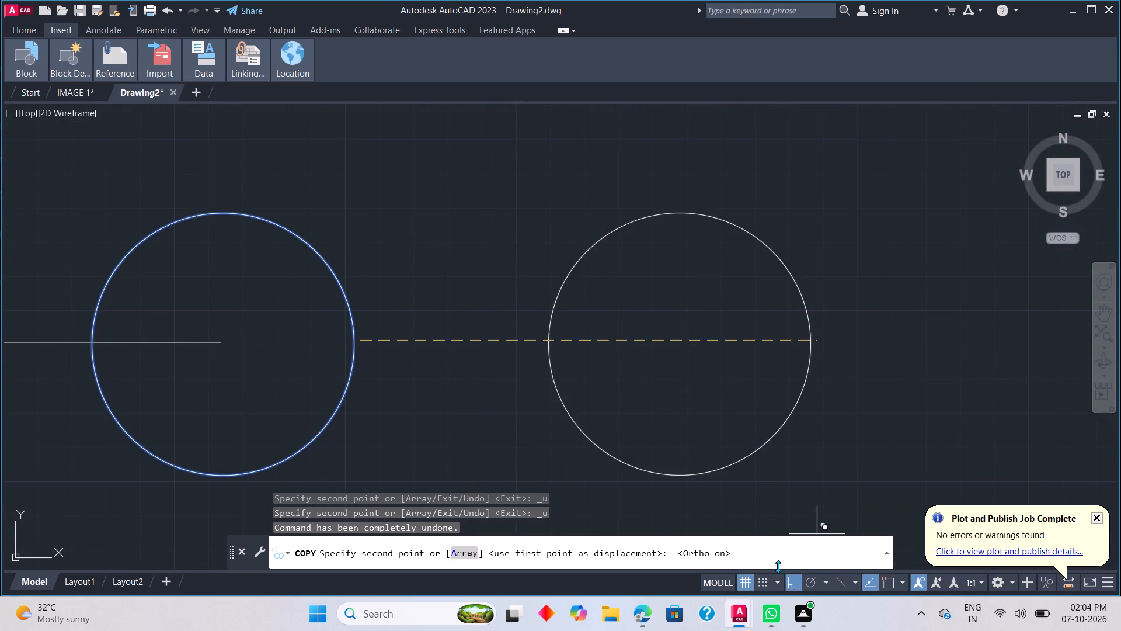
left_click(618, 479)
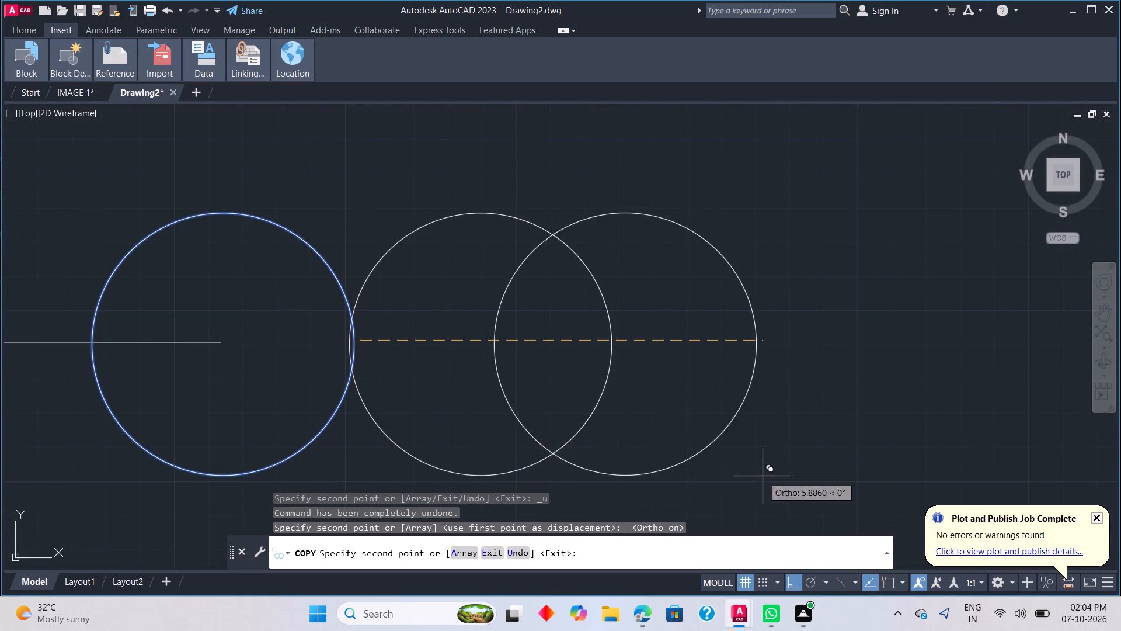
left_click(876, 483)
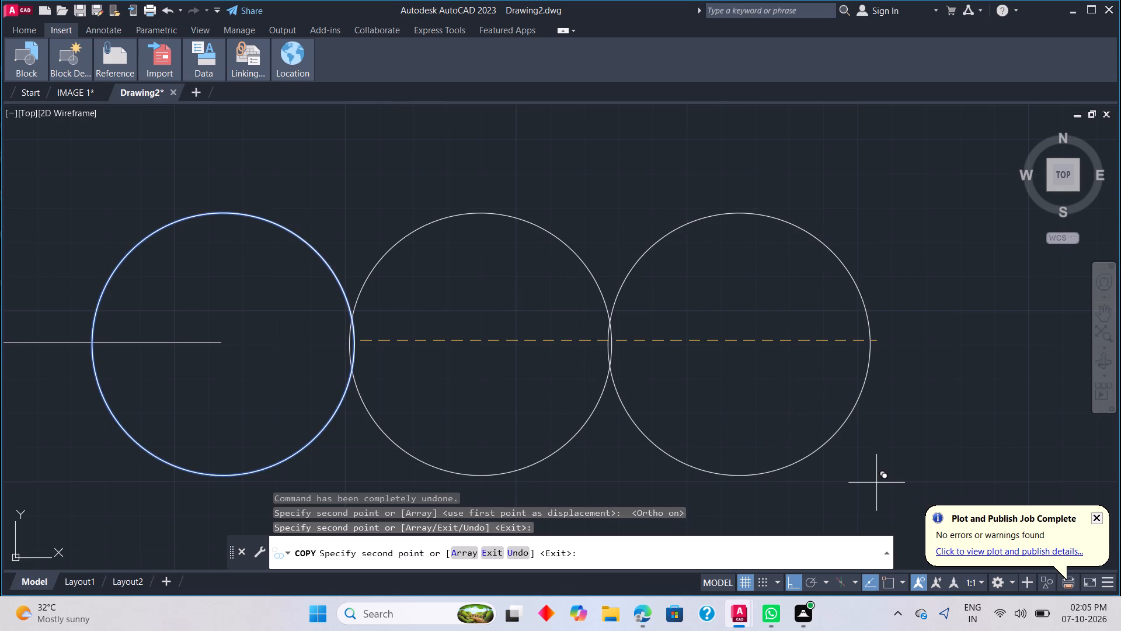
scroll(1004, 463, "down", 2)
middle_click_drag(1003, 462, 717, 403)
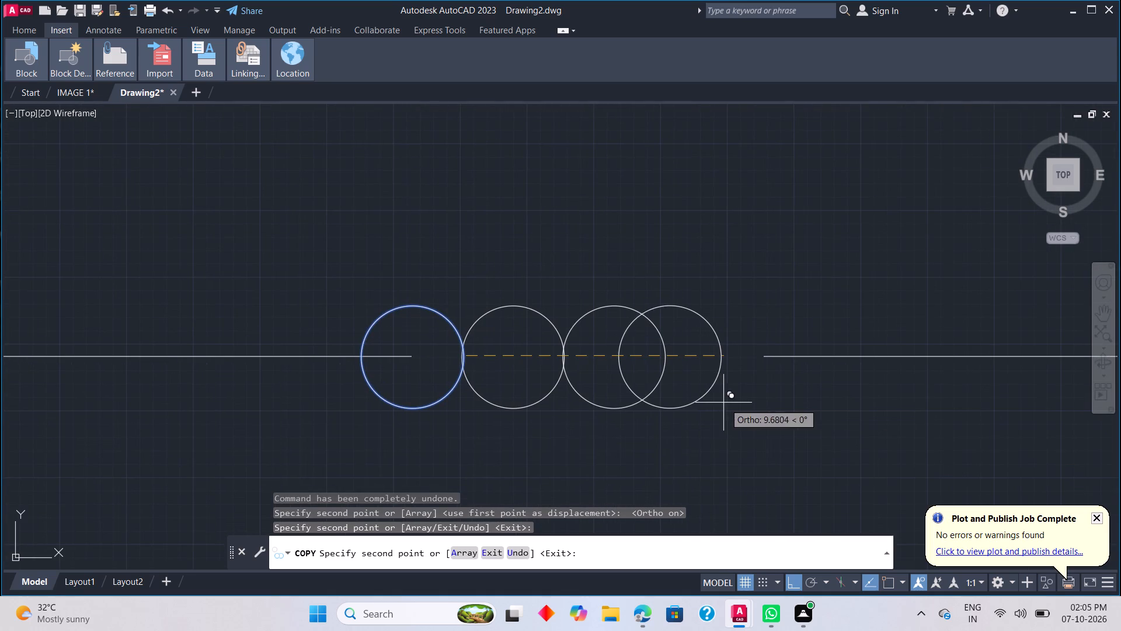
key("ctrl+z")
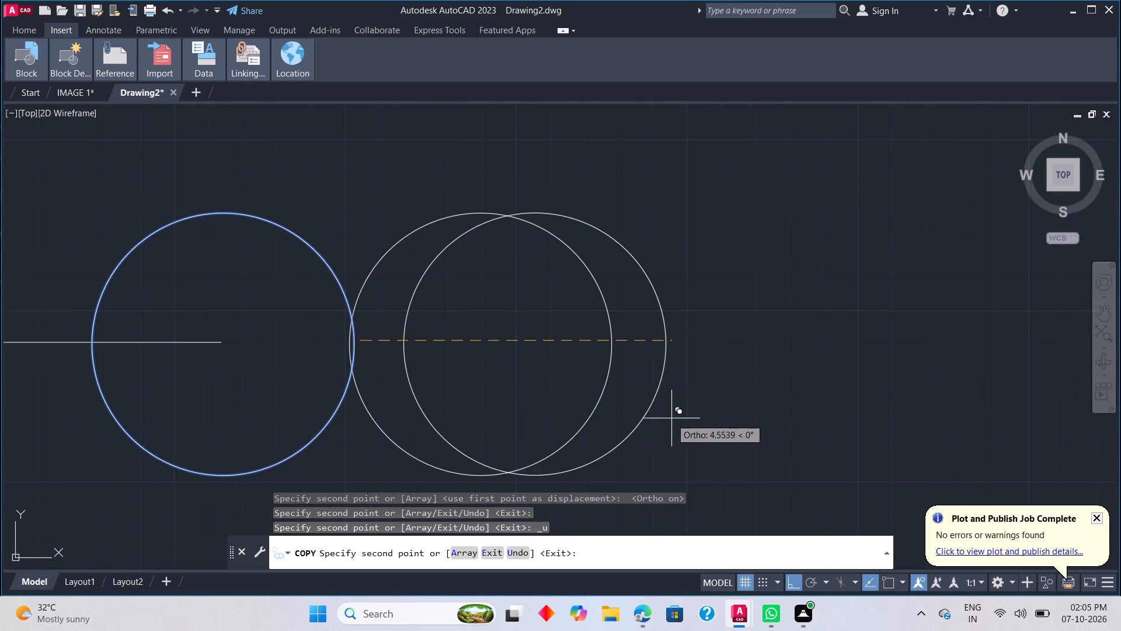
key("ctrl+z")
With Ortho on, place two touching copies of the circle about 3.8 and 7.7 units to its right.
scroll(510, 399, "up", 2)
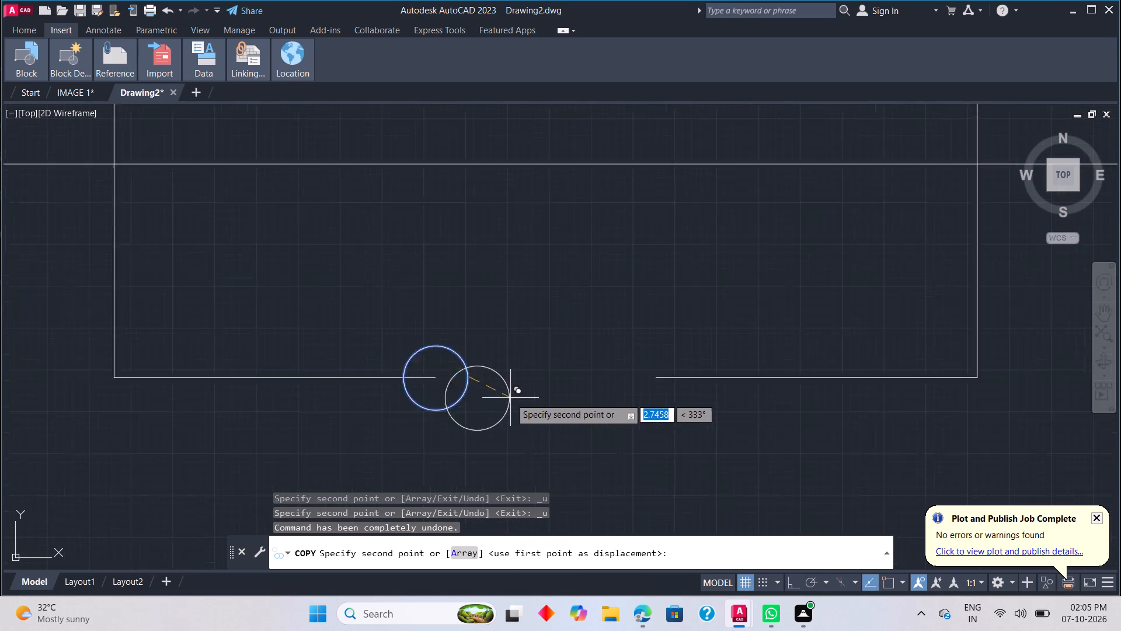
scroll(510, 398, "up", 1)
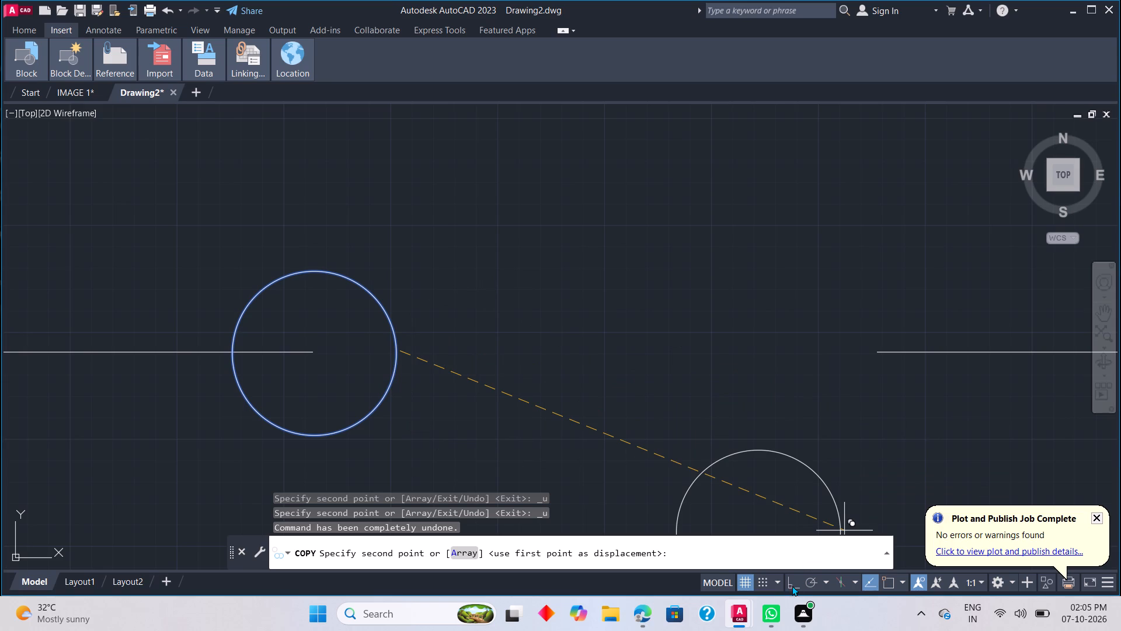
left_click(791, 581)
scroll(612, 432, "up", 2)
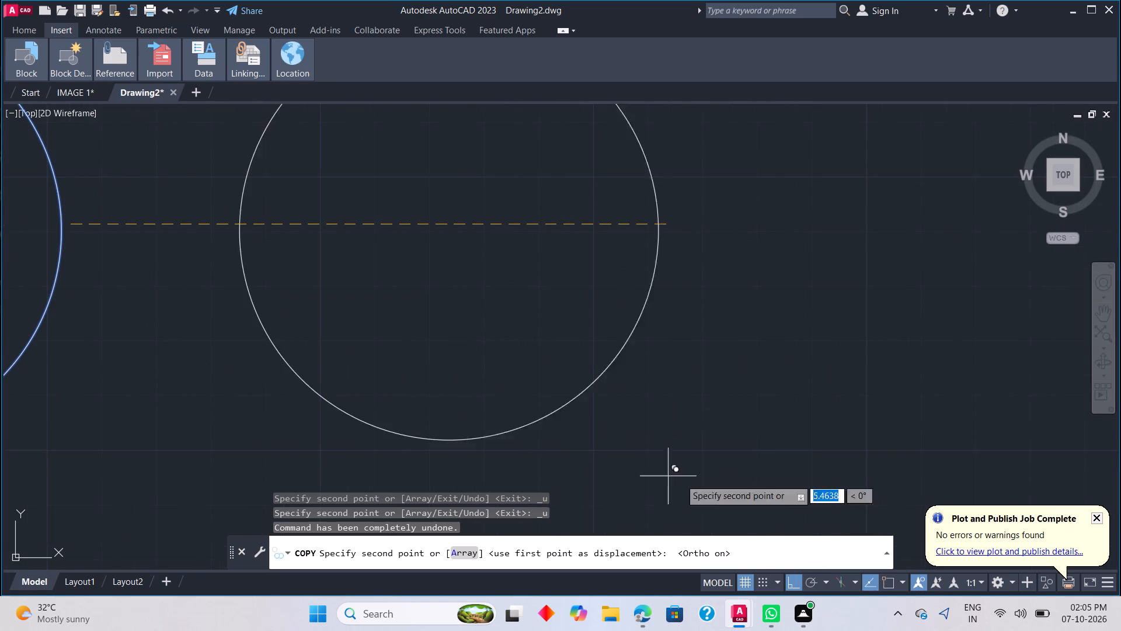
middle_click_drag(428, 359, 670, 469)
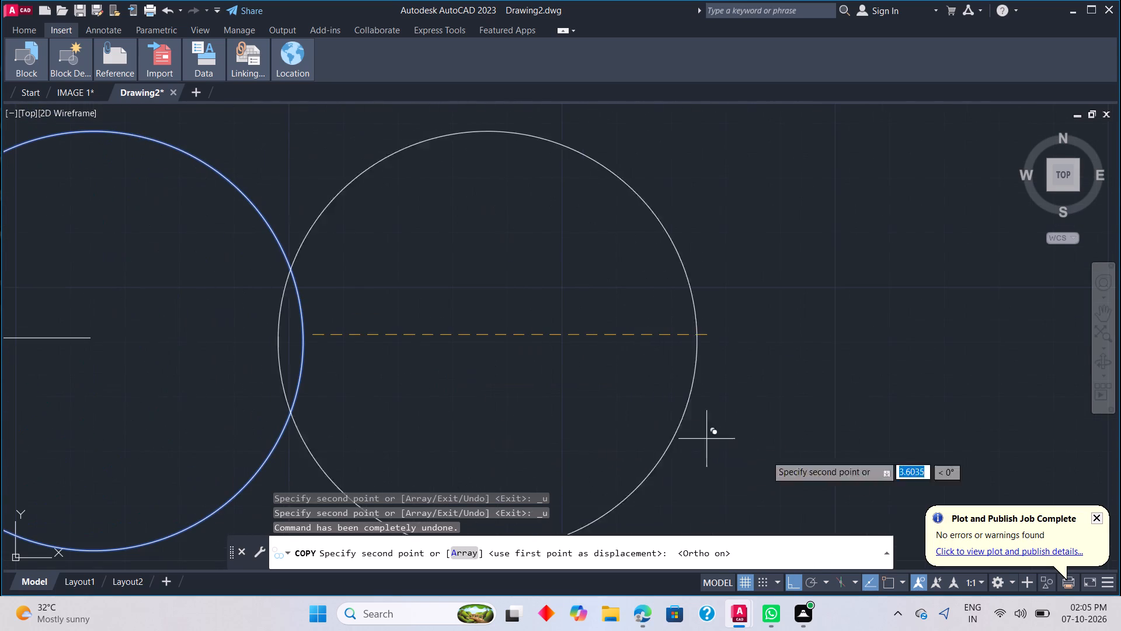
left_click(732, 488)
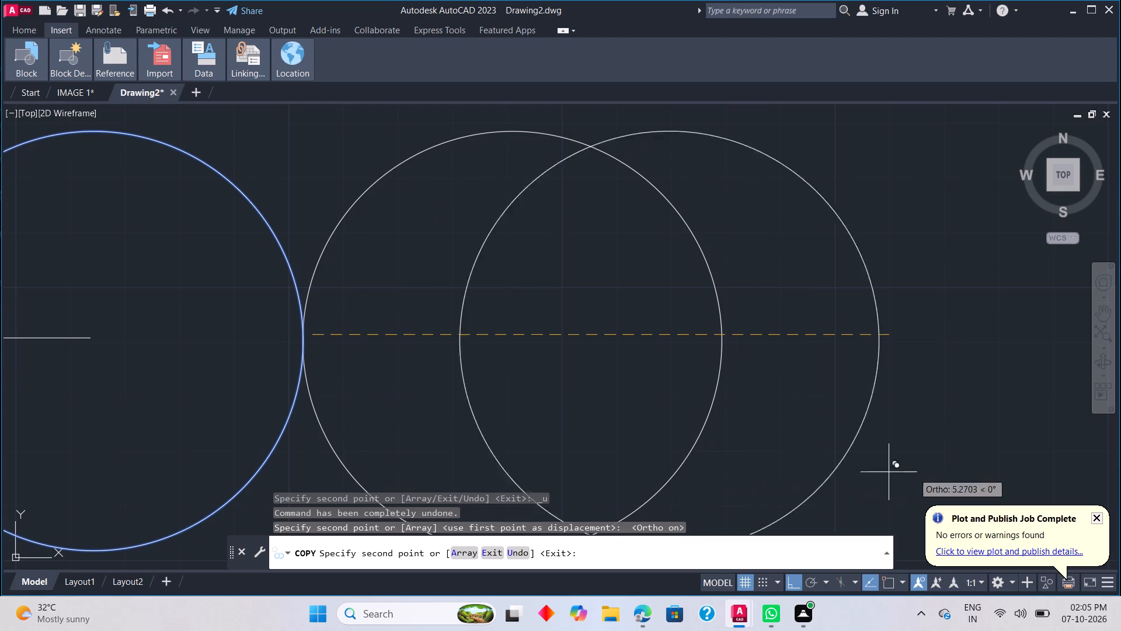
scroll(1119, 471, "down", 2)
middle_click_drag(1112, 467, 680, 384)
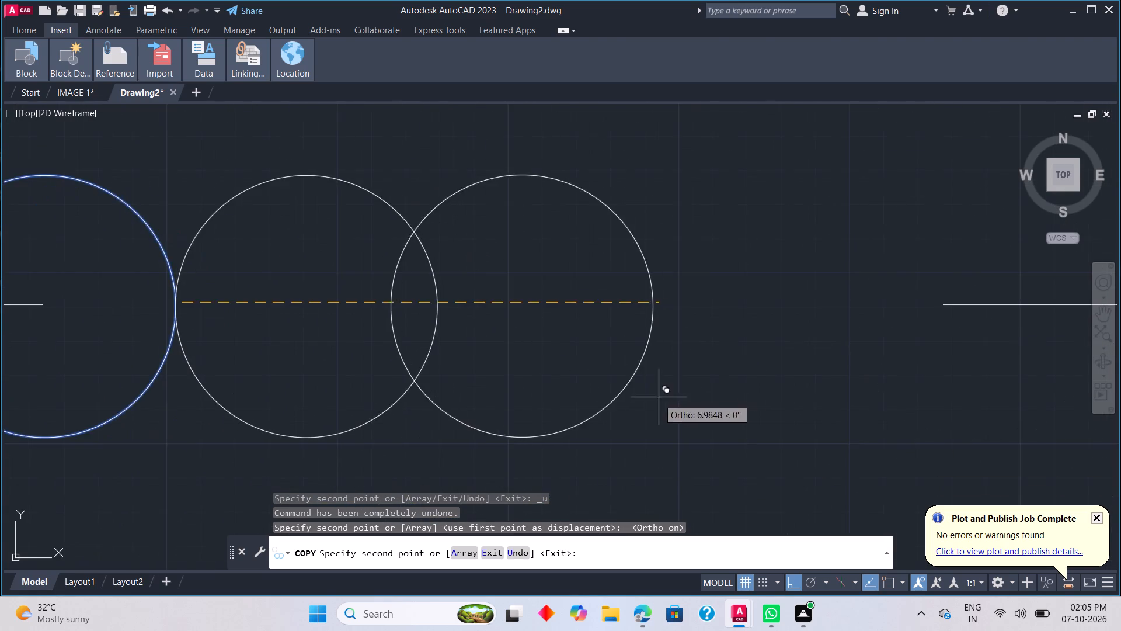
scroll(659, 397, "up", 3)
scroll(497, 341, "down", 2)
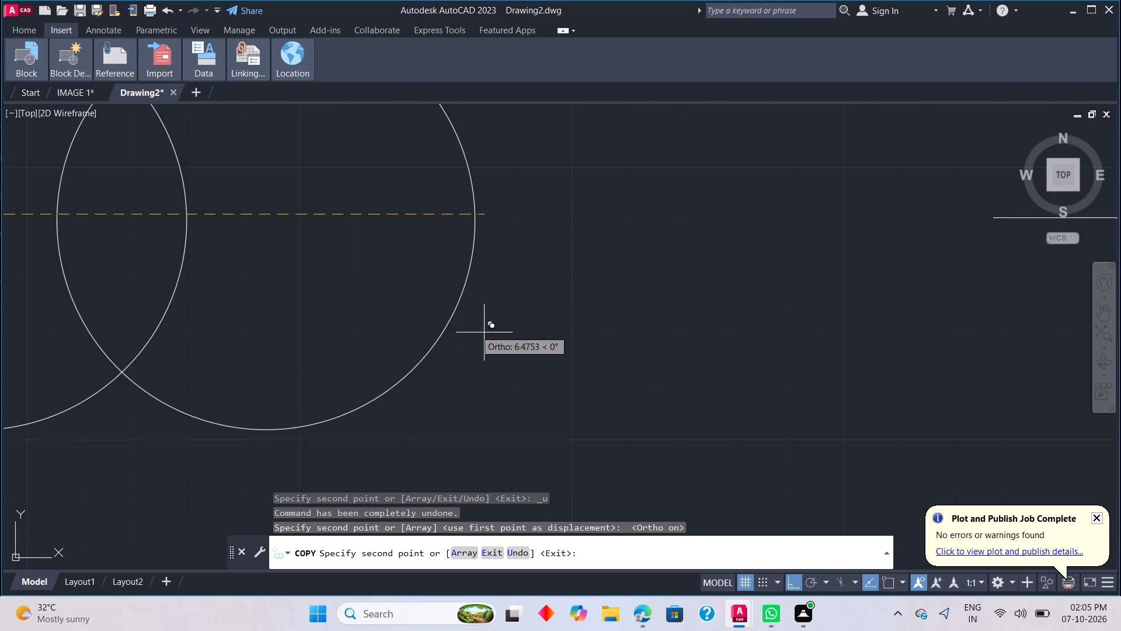
middle_click_drag(431, 314, 649, 394)
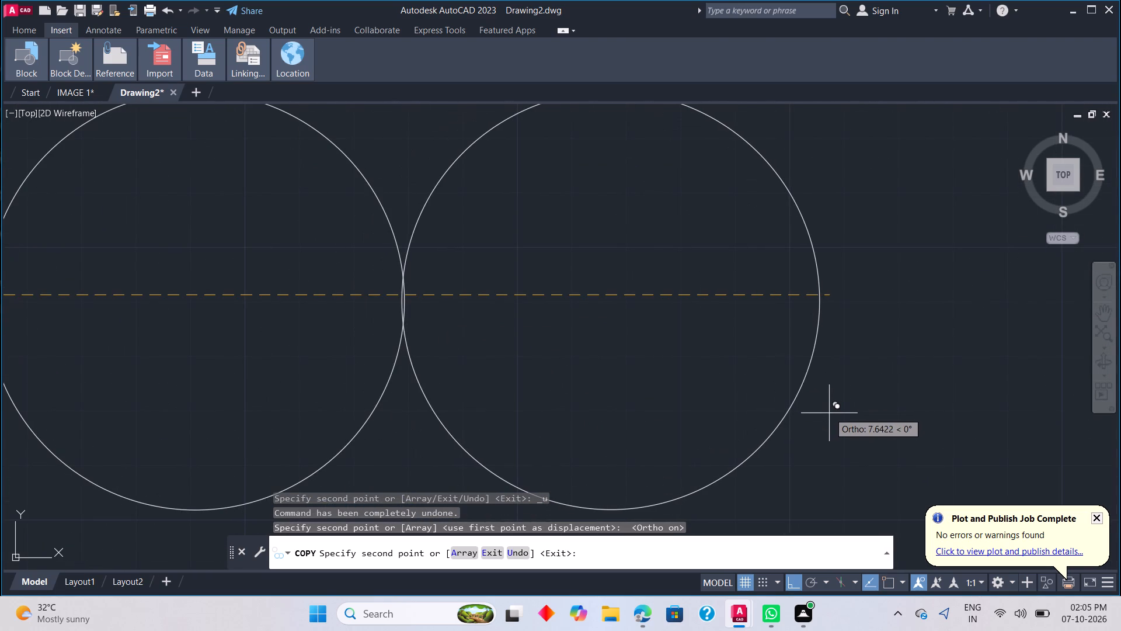
left_click(831, 415)
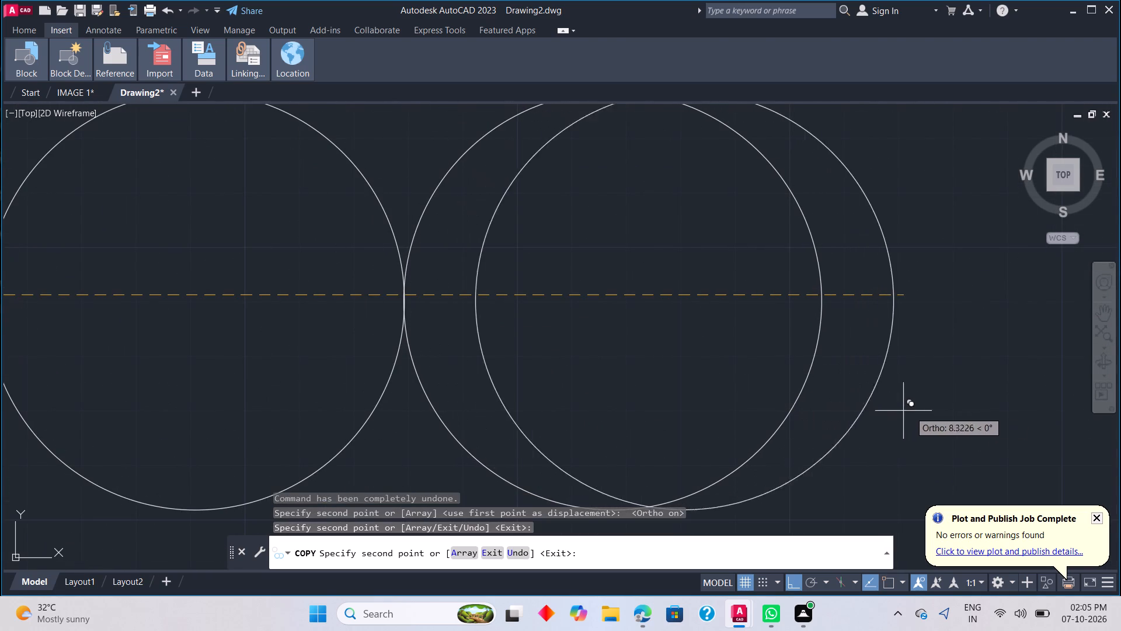
Place a third copy of the circle about 11.5 units to the right, completing the row up to the right line segment.
scroll(950, 404, "down", 1)
middle_click_drag(950, 403, 522, 343)
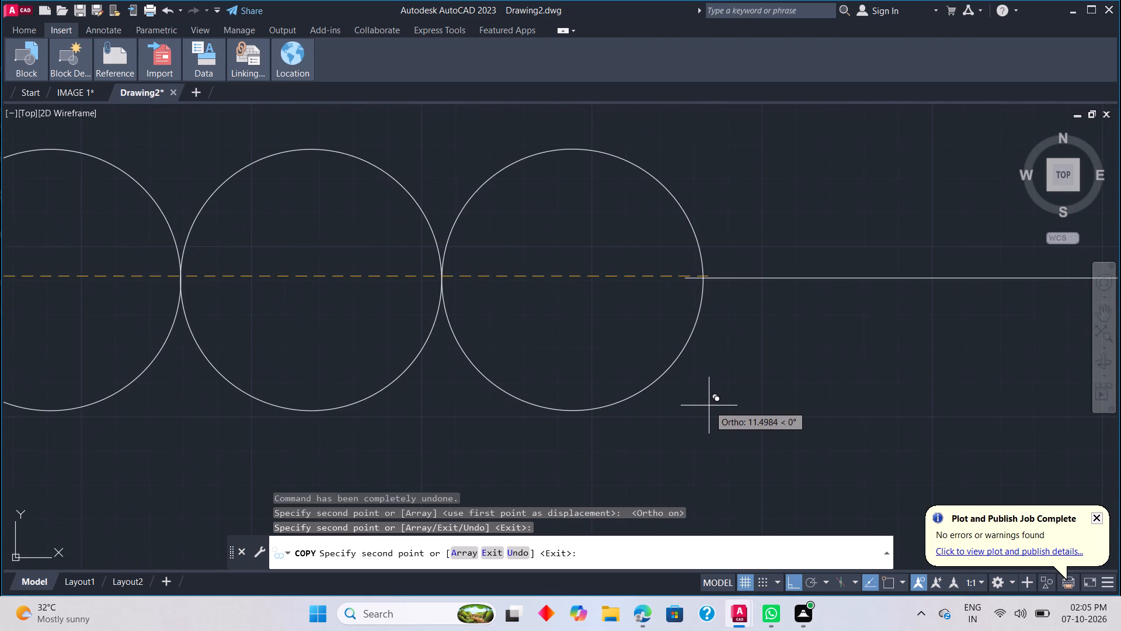
left_click(708, 405)
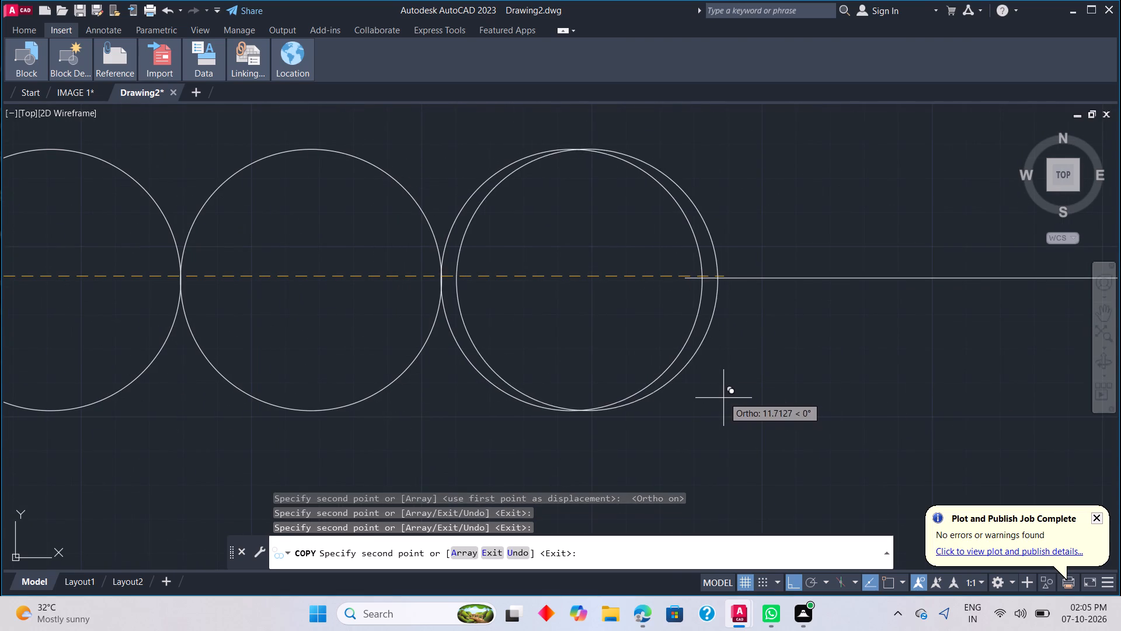
scroll(723, 396, "up", 2)
middle_click_drag(478, 335, 778, 505)
middle_click_drag(801, 511, 813, 514)
scroll(810, 514, "down", 1)
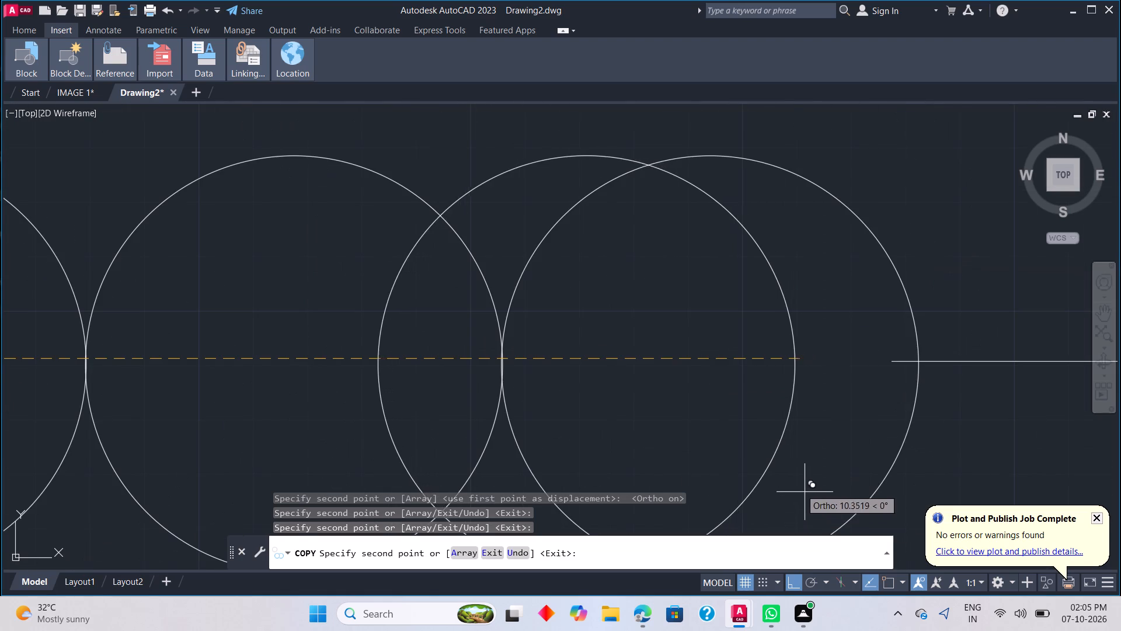
scroll(758, 458, "up", 1)
scroll(700, 420, "down", 2)
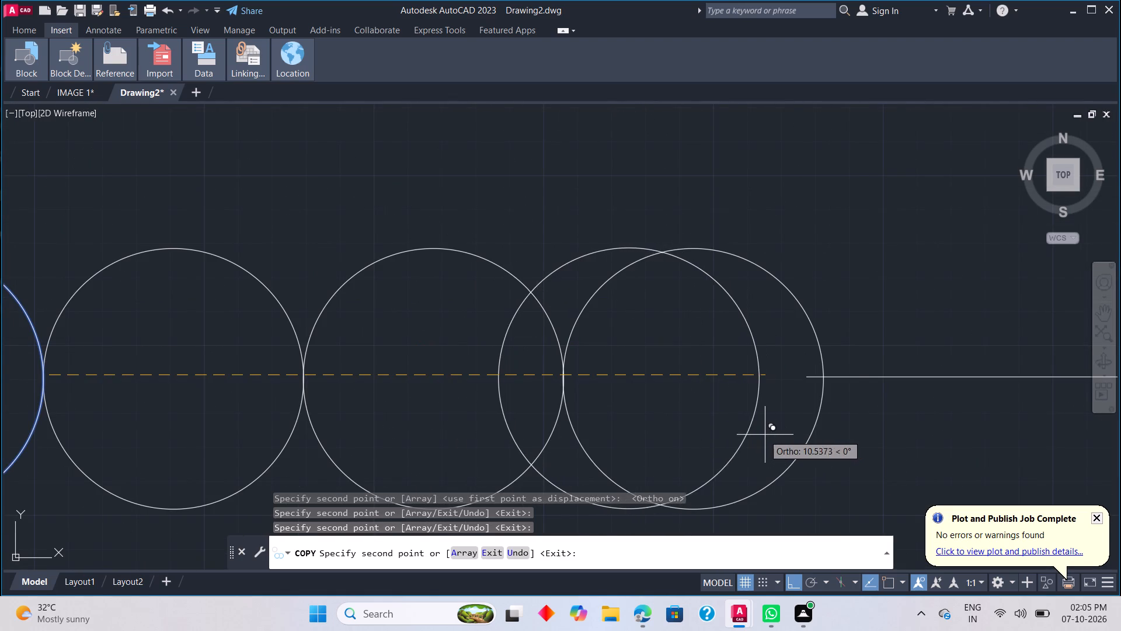
key("Escape")
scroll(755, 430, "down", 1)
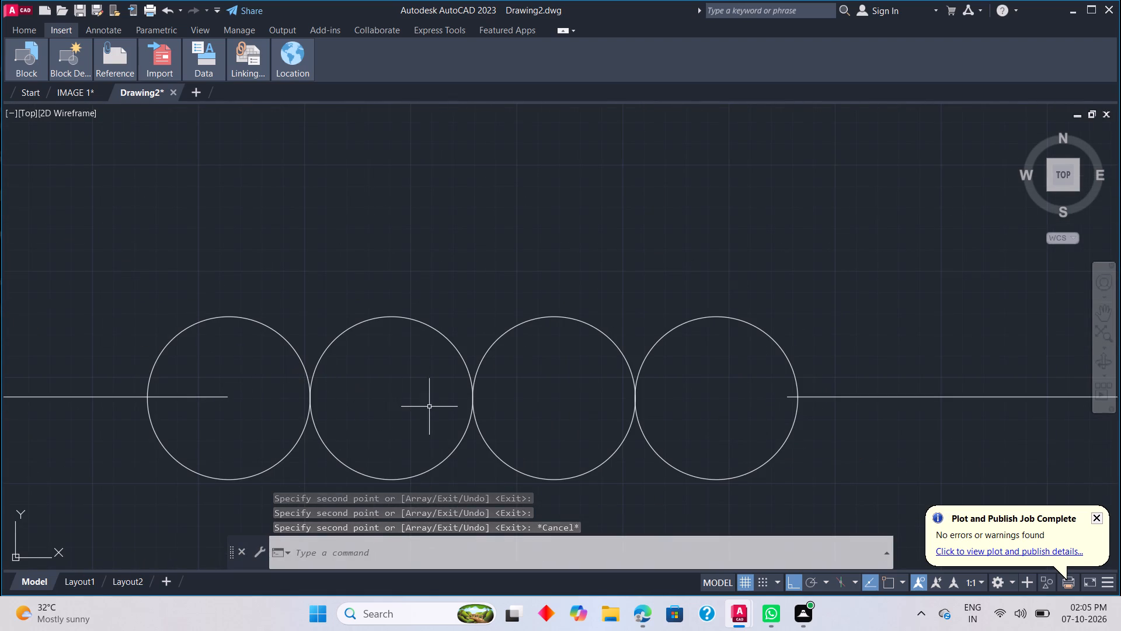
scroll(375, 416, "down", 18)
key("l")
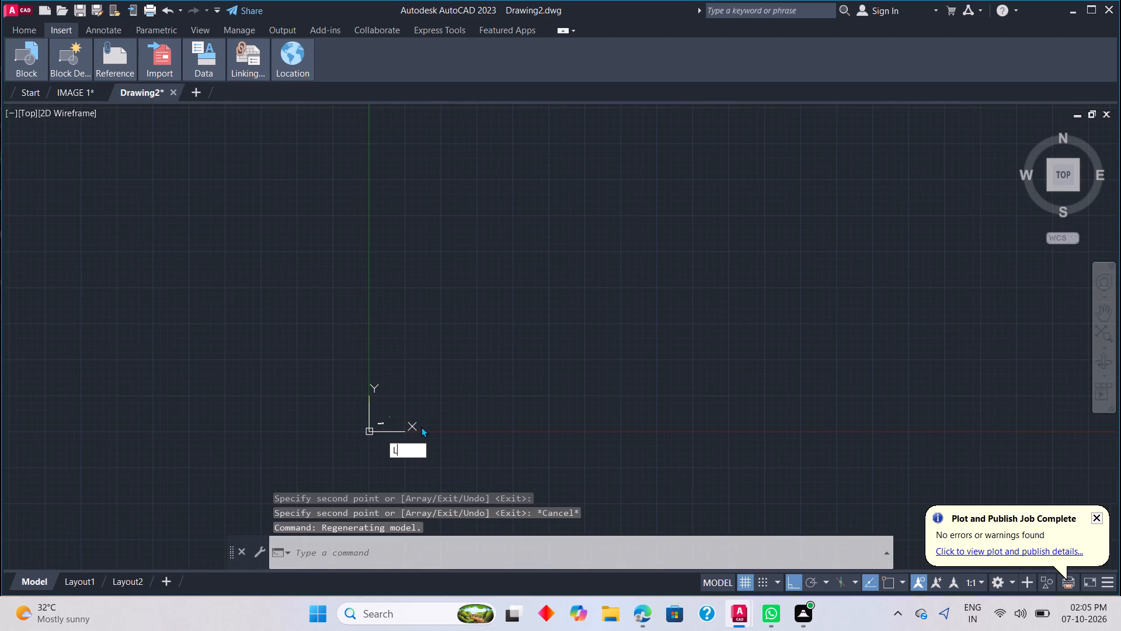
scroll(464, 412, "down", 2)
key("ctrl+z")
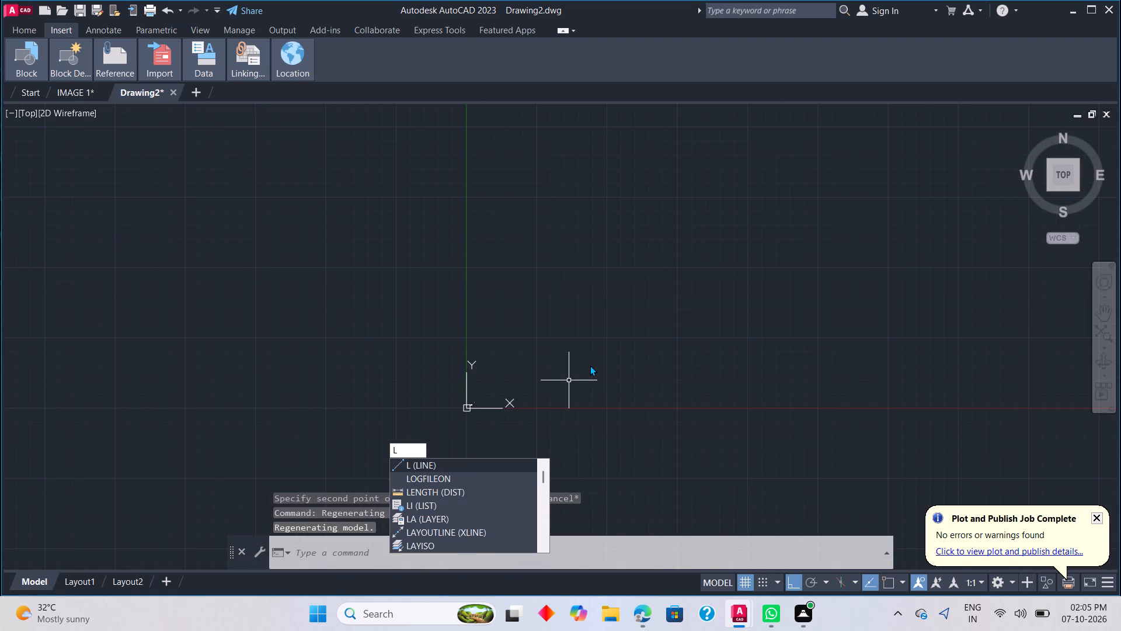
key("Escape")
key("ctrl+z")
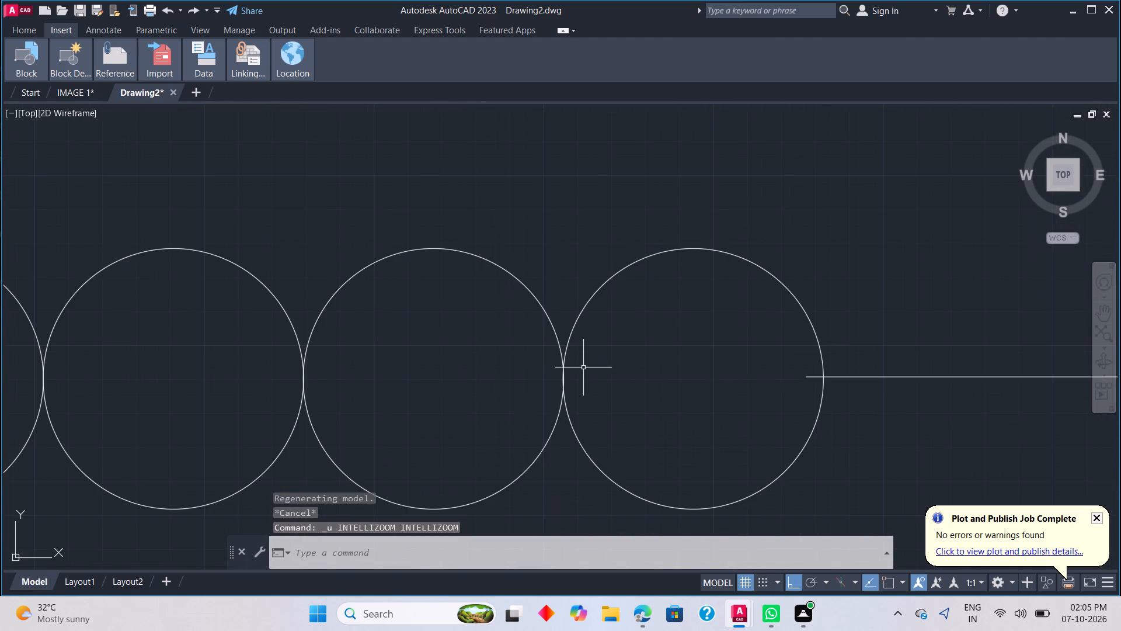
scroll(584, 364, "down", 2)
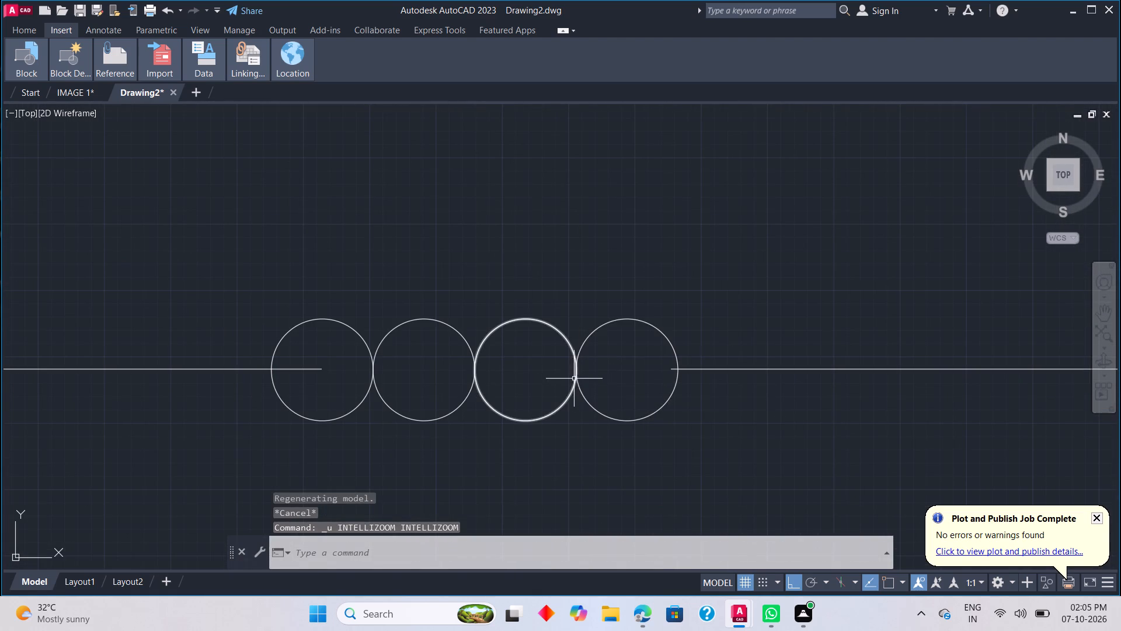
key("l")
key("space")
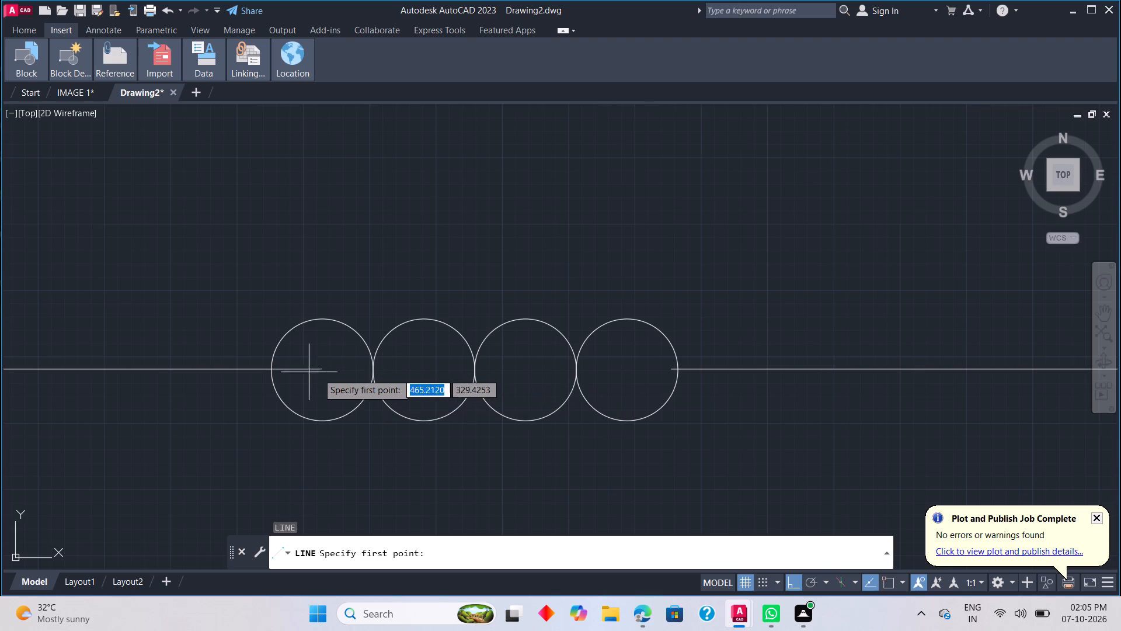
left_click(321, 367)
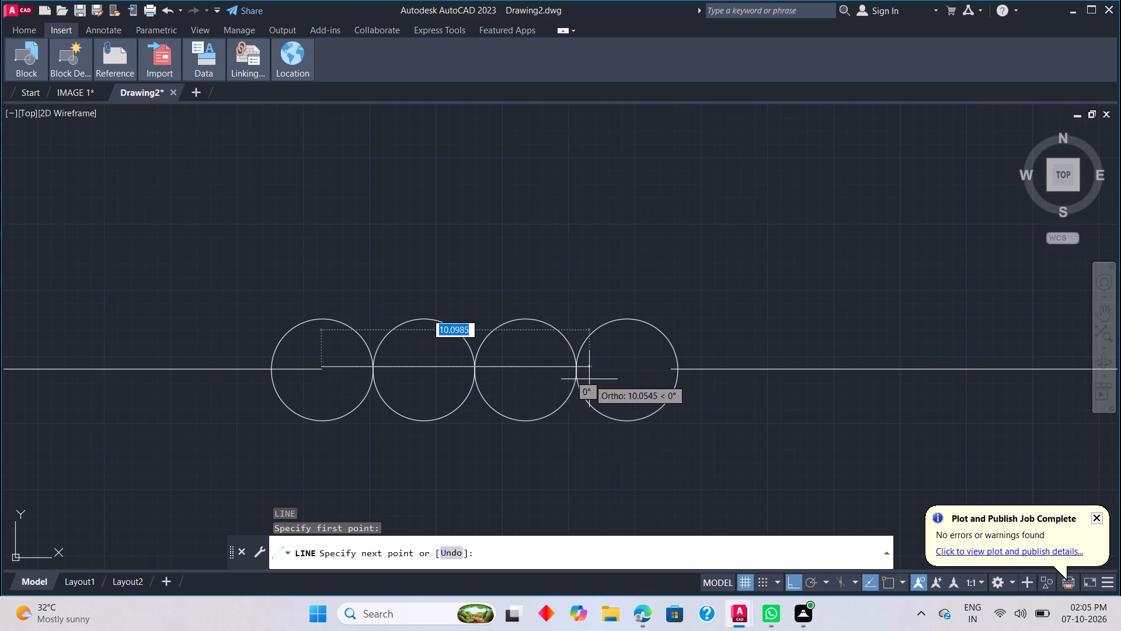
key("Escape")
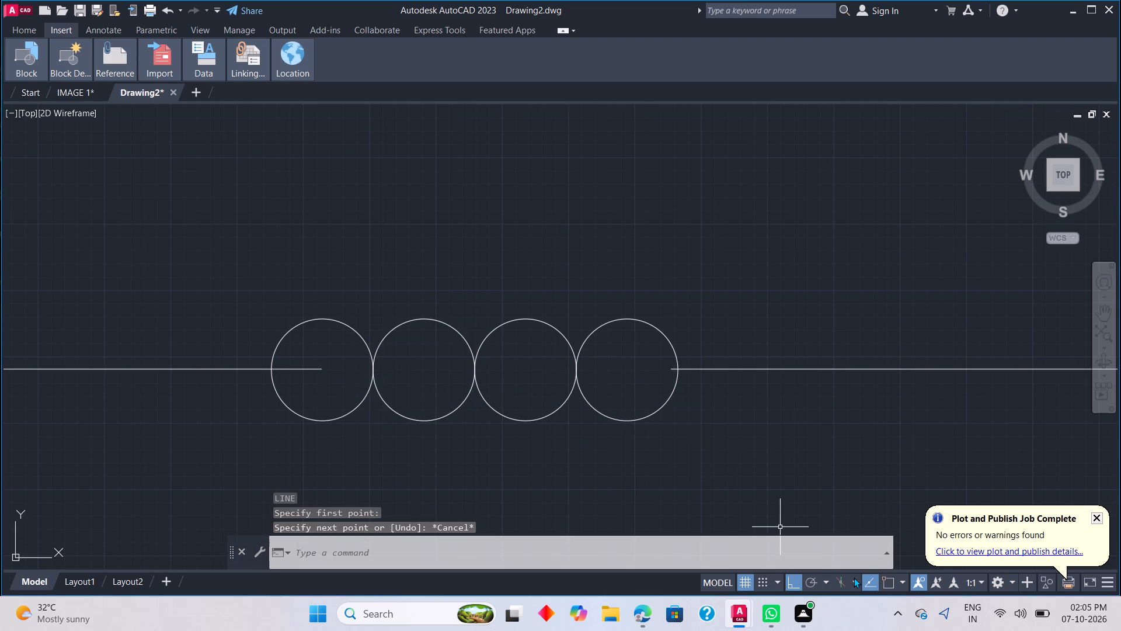
Turn on object snap.
left_click(893, 583)
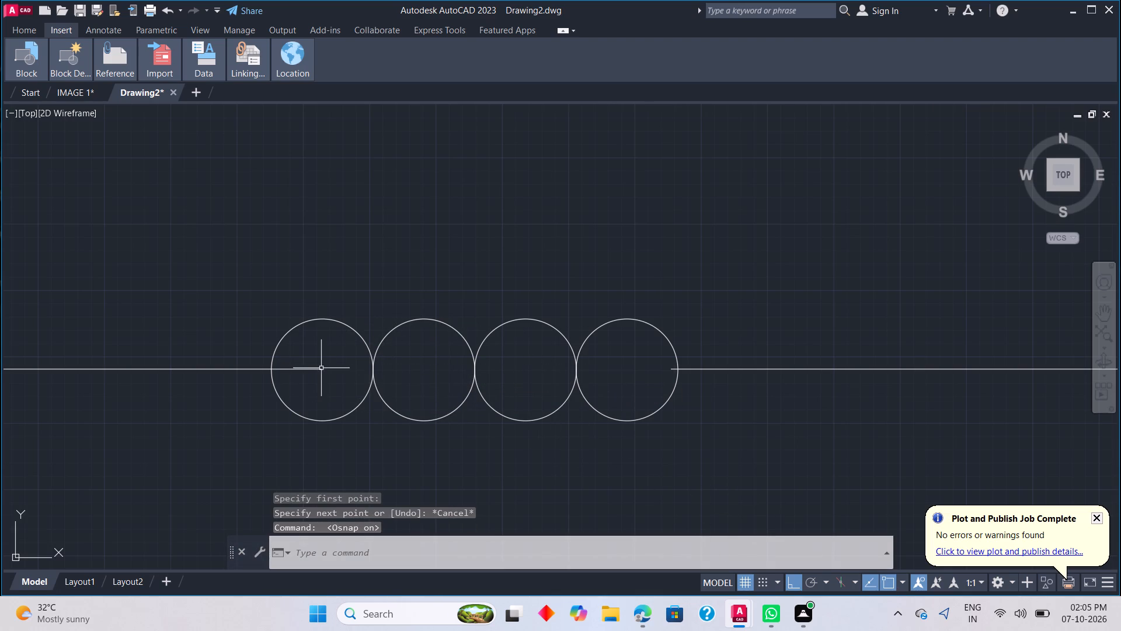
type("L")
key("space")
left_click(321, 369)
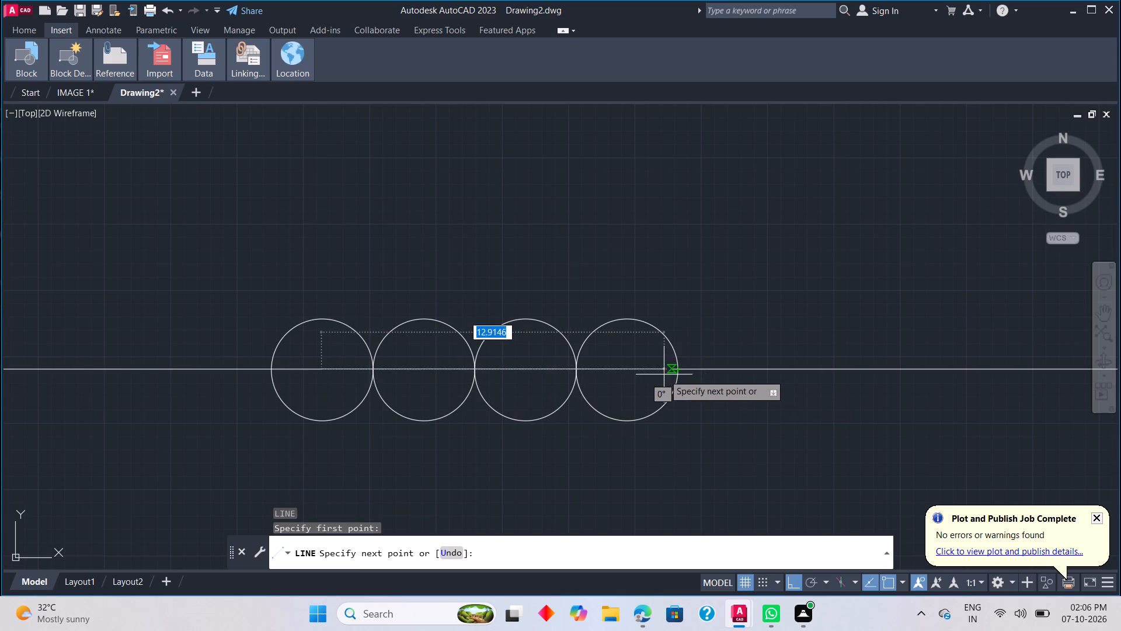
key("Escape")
Extend both connecting-line segments through the first and last circles to the points where those circles touch their neighbours.
key("e")
key("x")
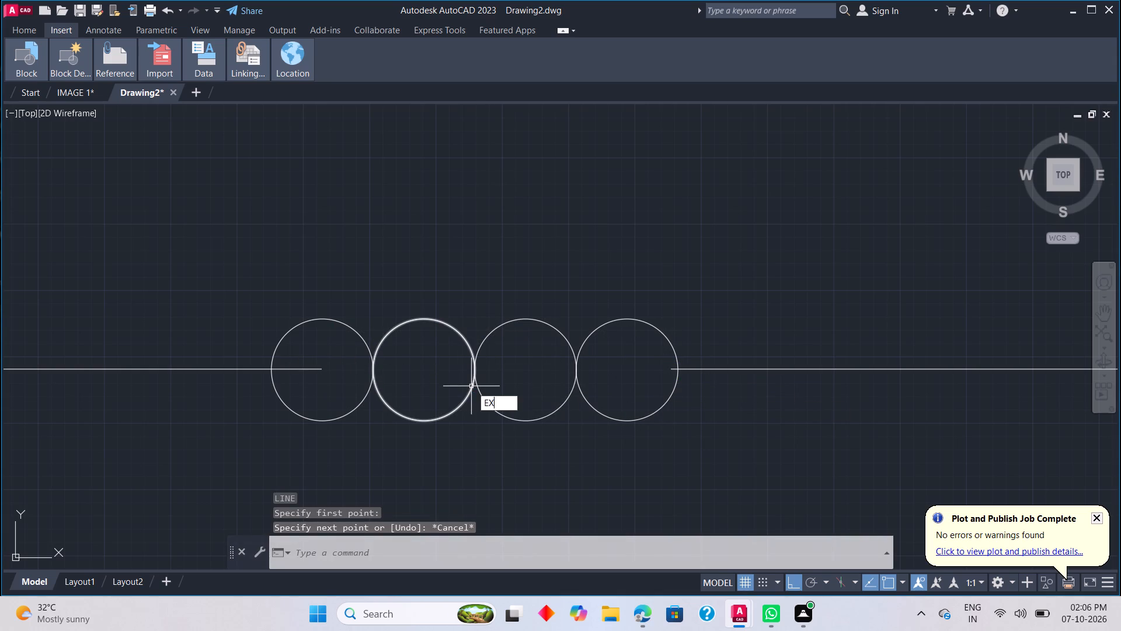
key("space")
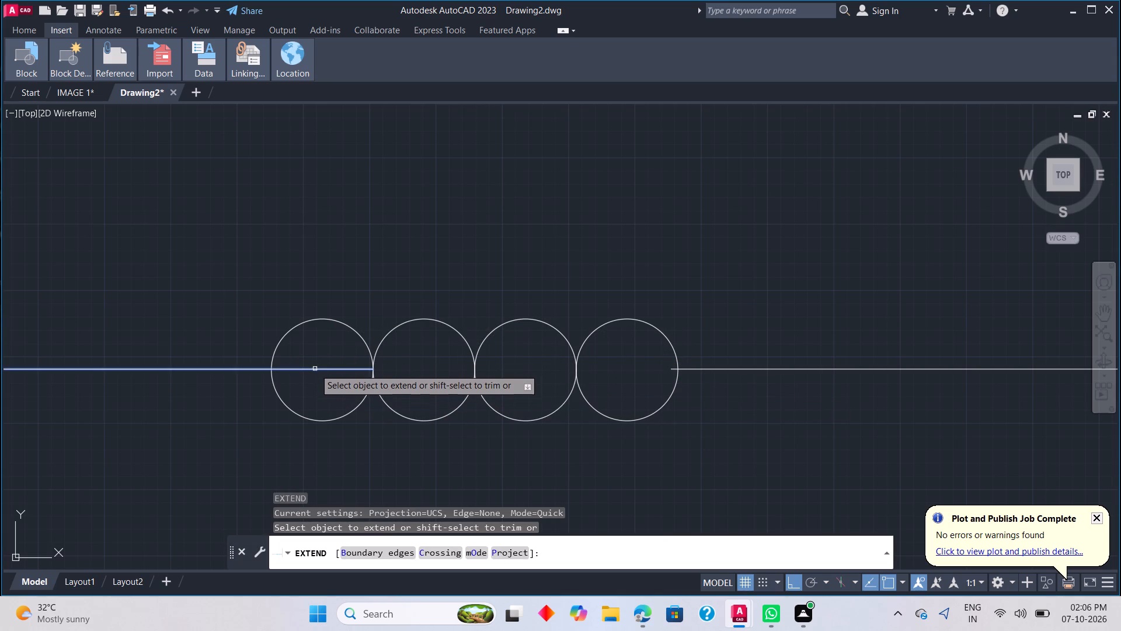
left_click(315, 370)
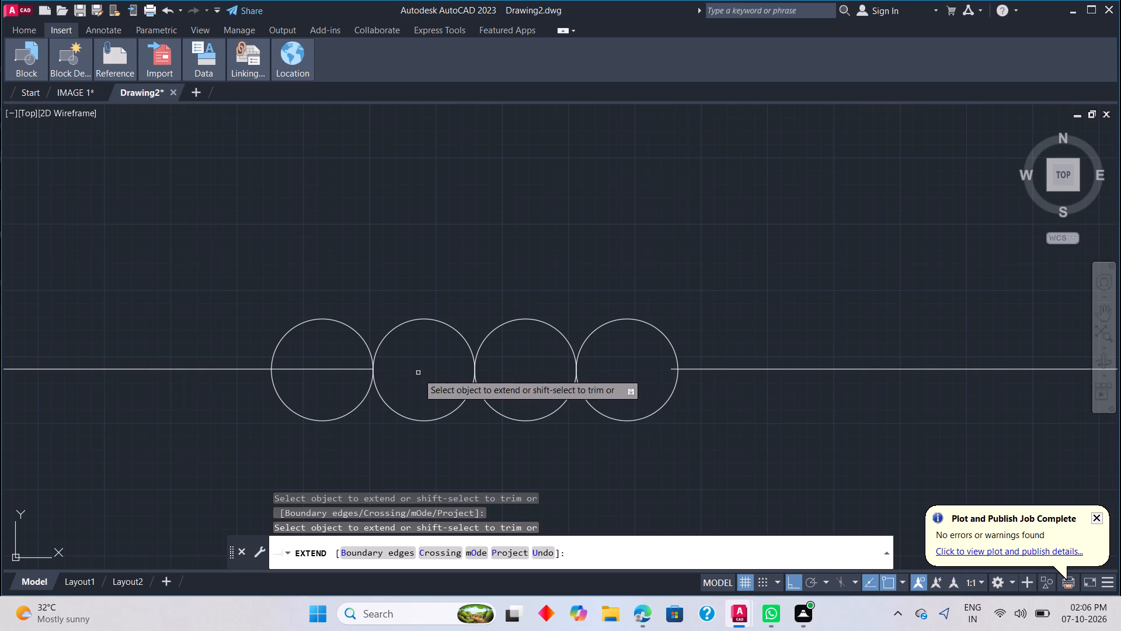
left_click(674, 369)
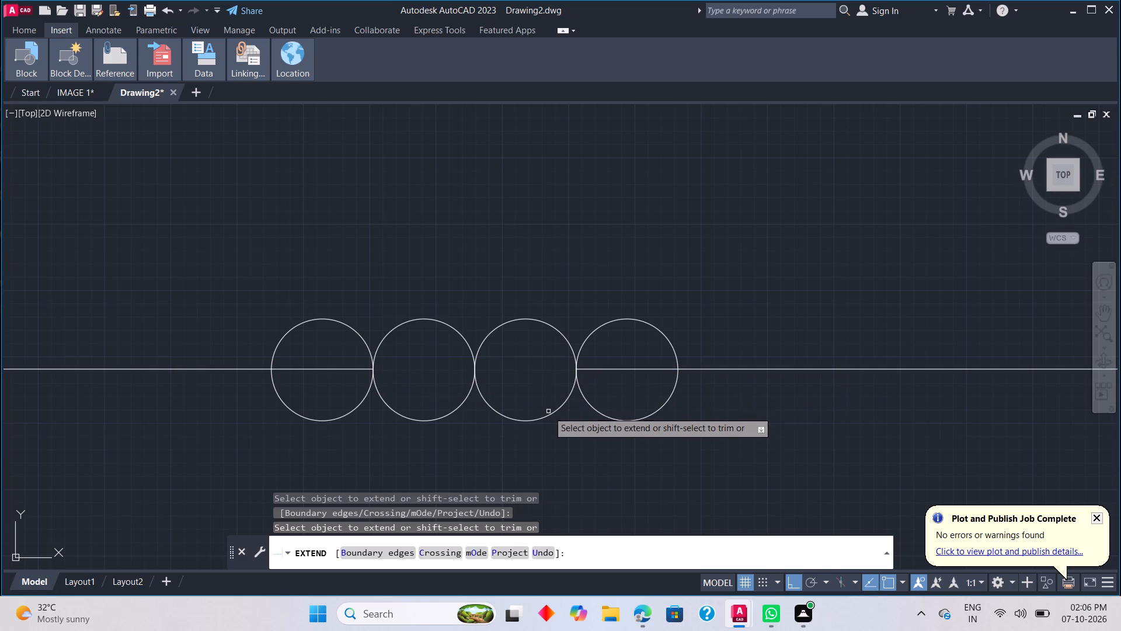
key("grave")
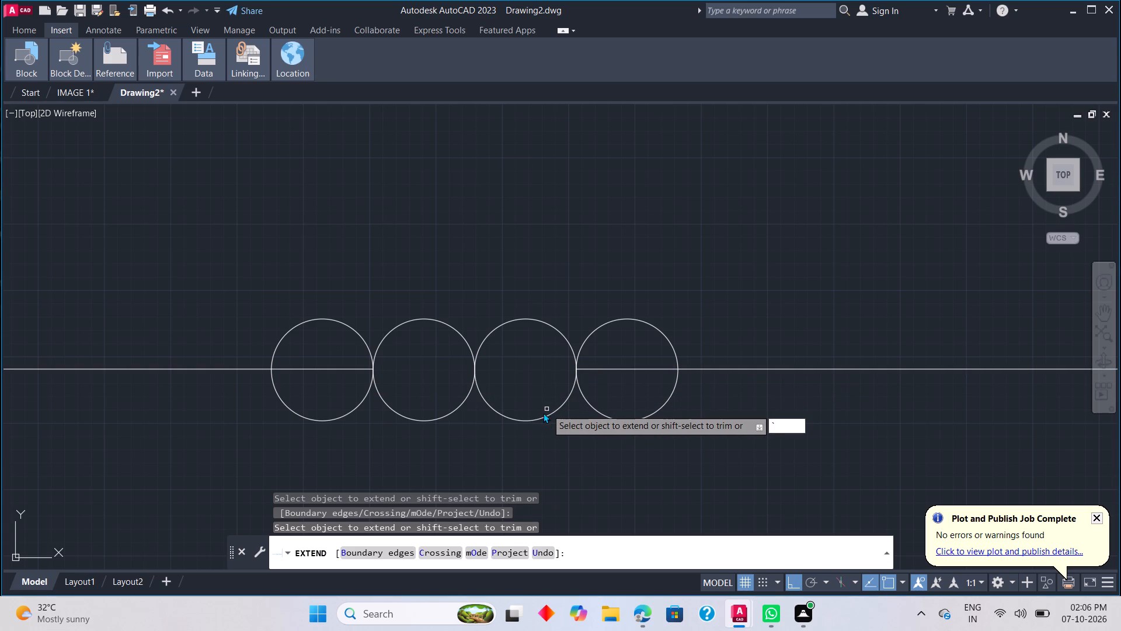
key("Escape")
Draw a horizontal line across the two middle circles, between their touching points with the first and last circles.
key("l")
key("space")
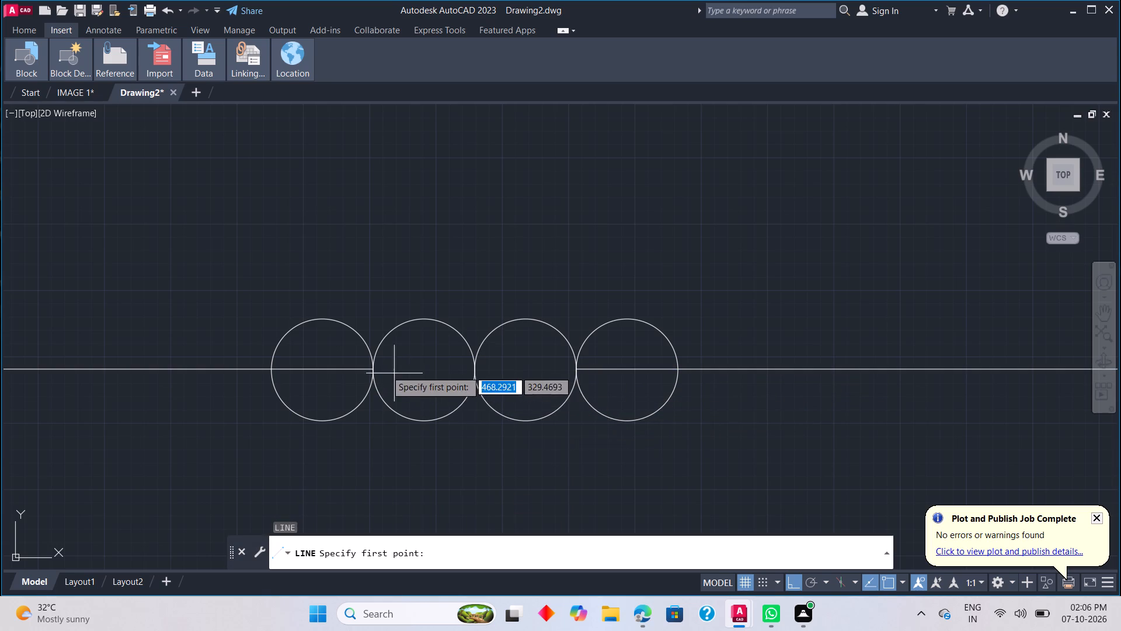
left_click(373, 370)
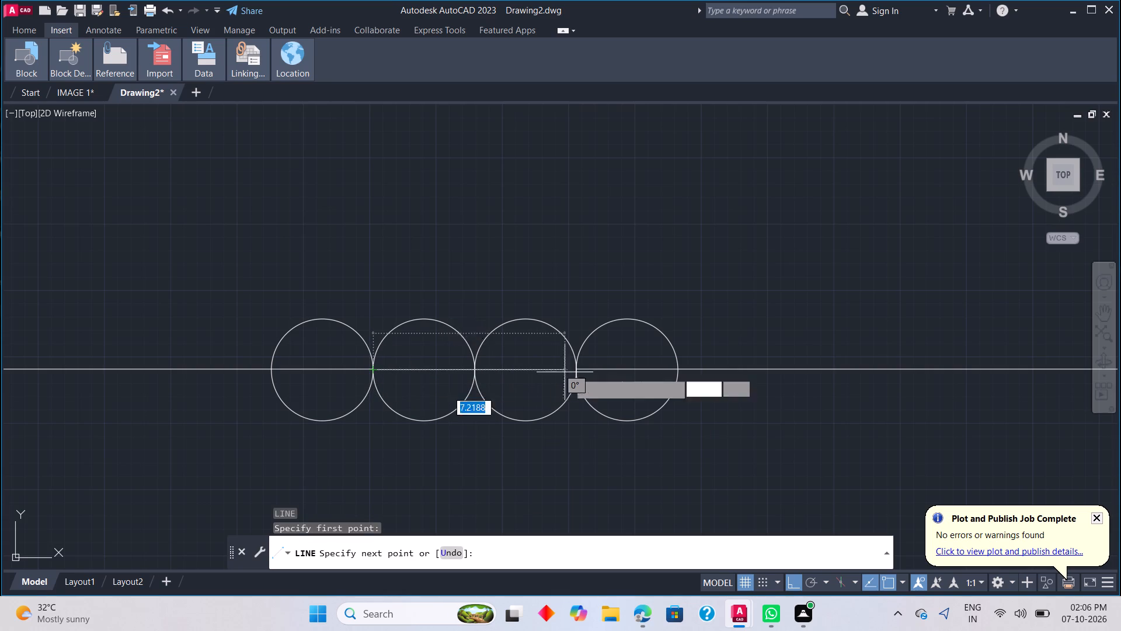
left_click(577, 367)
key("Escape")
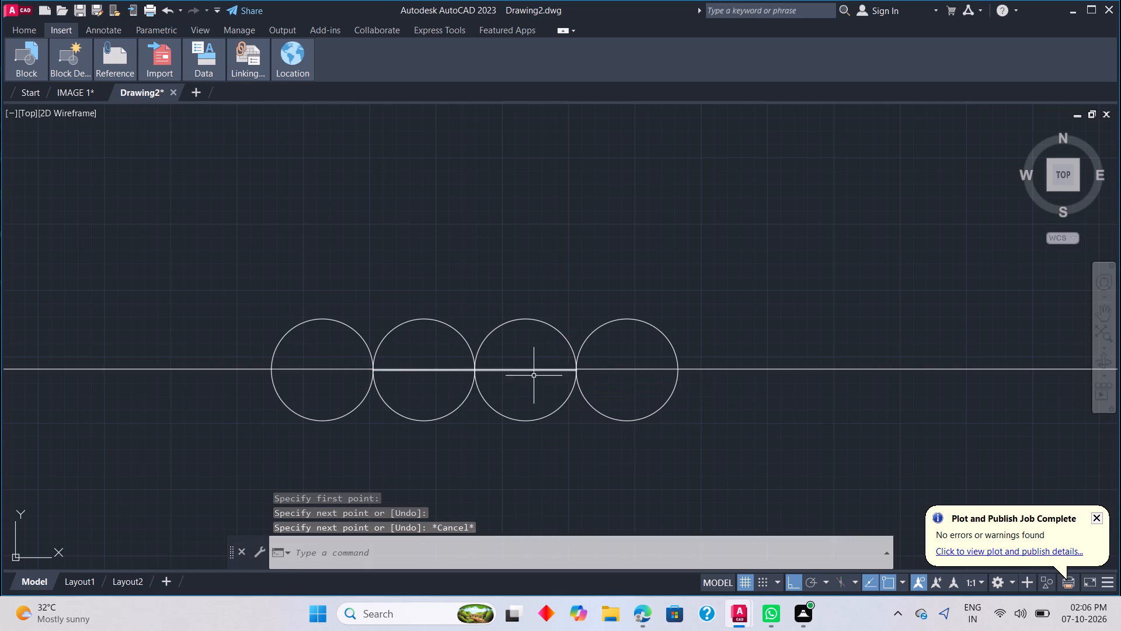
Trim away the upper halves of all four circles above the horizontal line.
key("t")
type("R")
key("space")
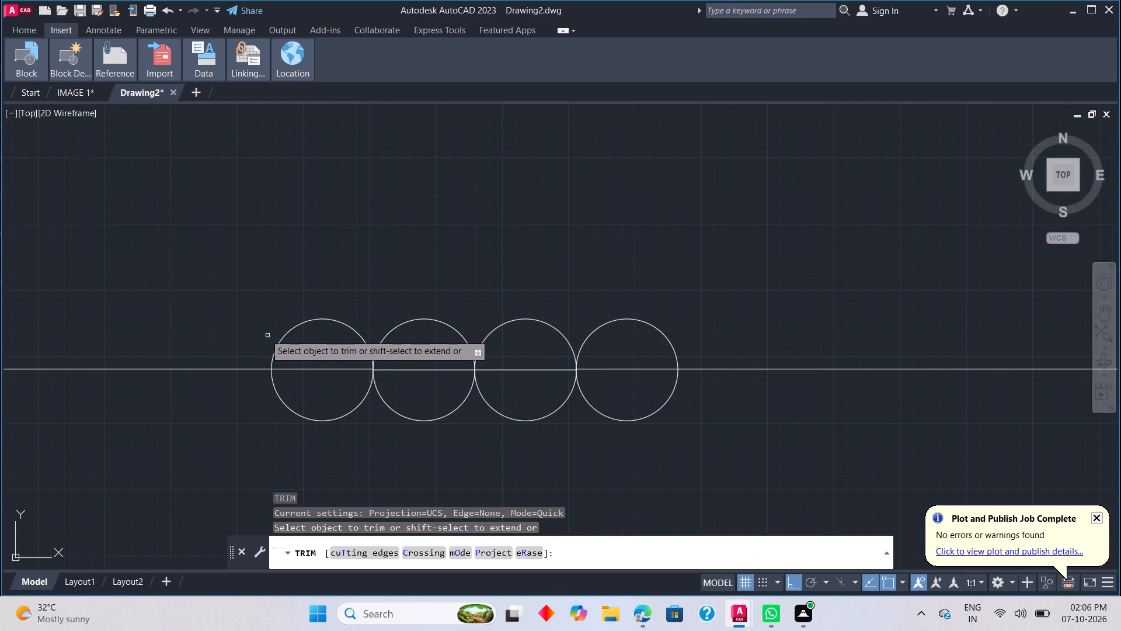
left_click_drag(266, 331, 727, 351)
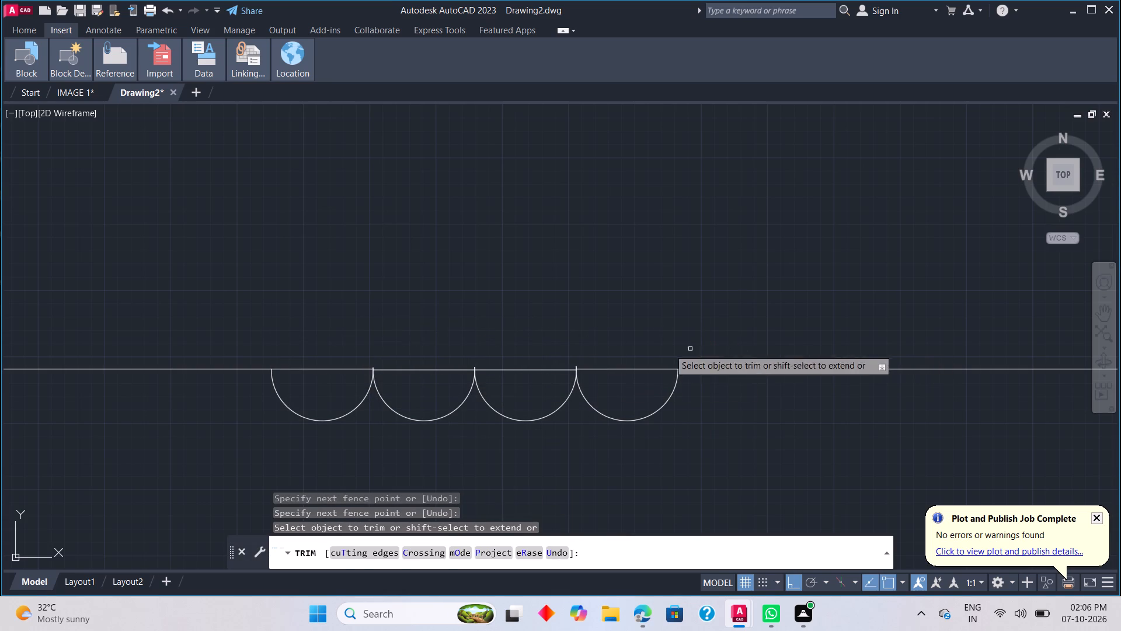
Examine closely how the trimmed arcs meet each other and the horizontal line, and end the Trim command.
scroll(557, 347, "up", 2)
scroll(604, 374, "up", 3)
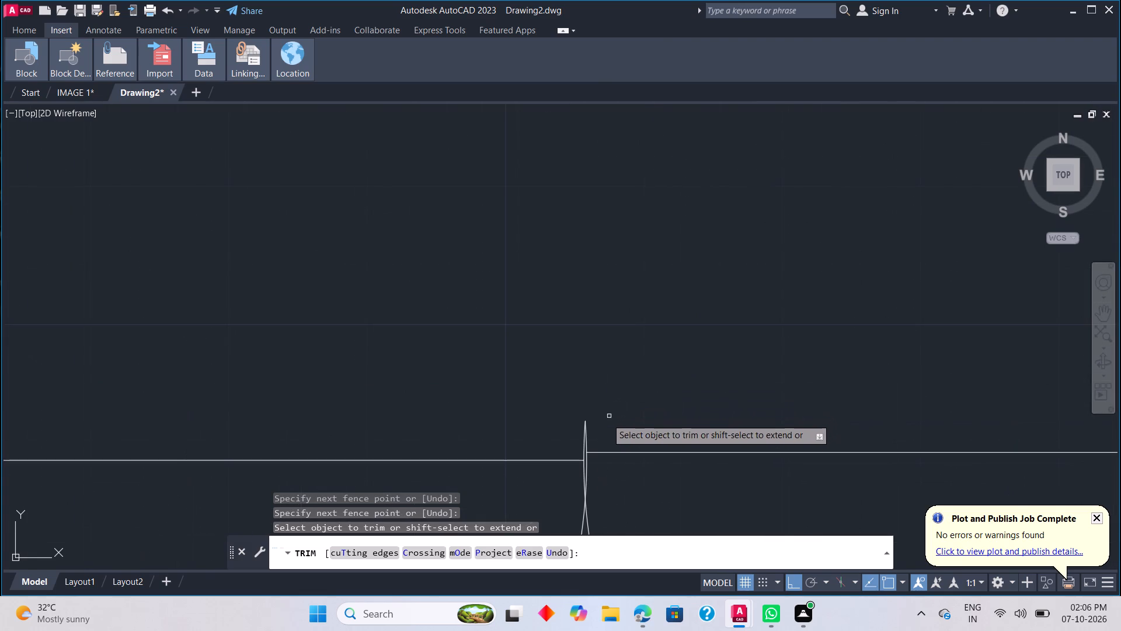
scroll(584, 430, "up", 6)
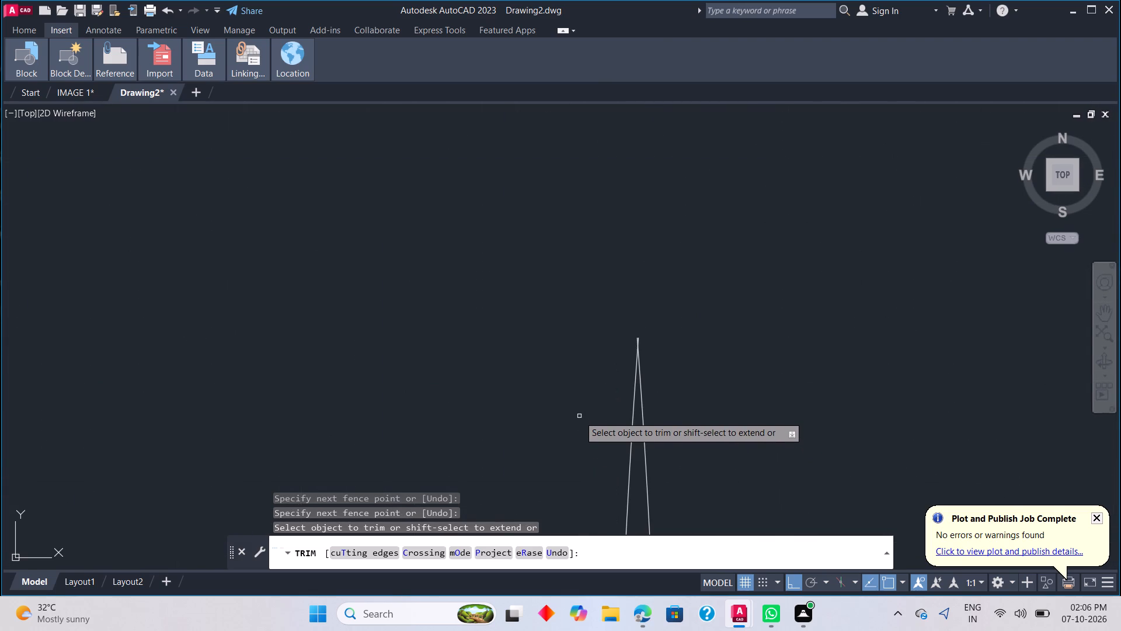
scroll(580, 416, "down", 7)
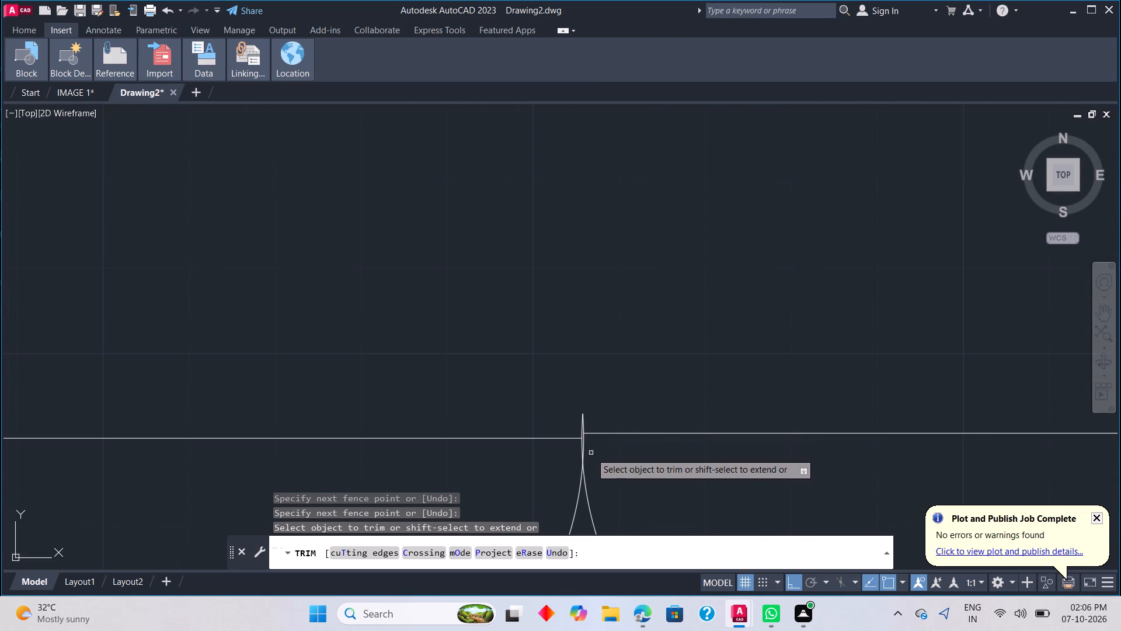
scroll(590, 452, "down", 1)
middle_click_drag(589, 452, 595, 365)
scroll(605, 379, "down", 2)
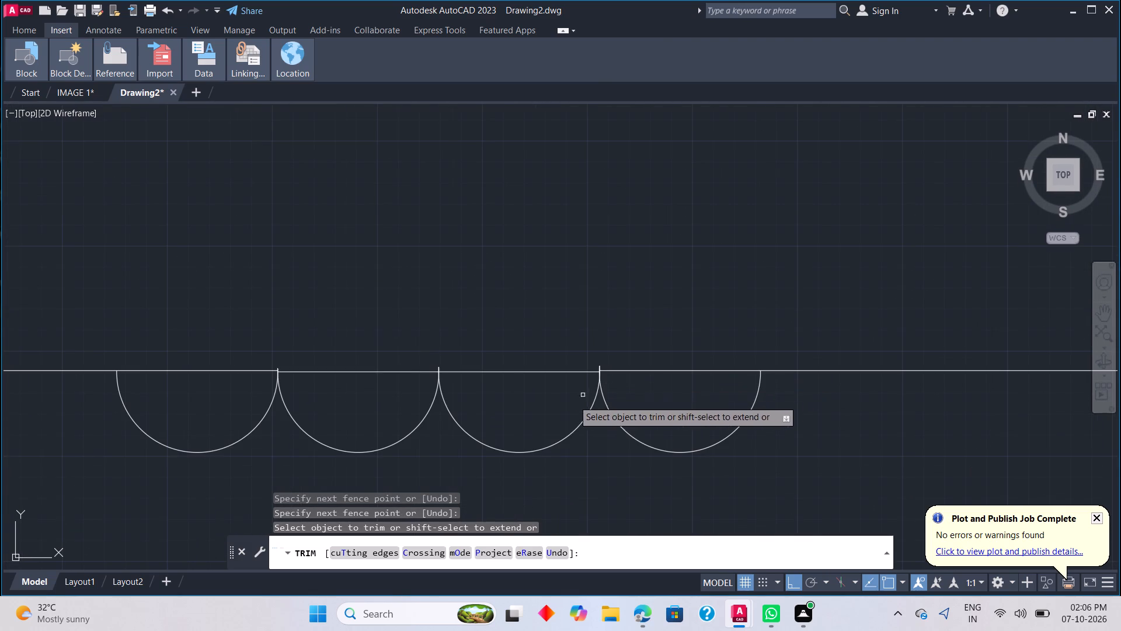
scroll(548, 401, "up", 1)
scroll(454, 390, "up", 2)
scroll(239, 315, "up", 1)
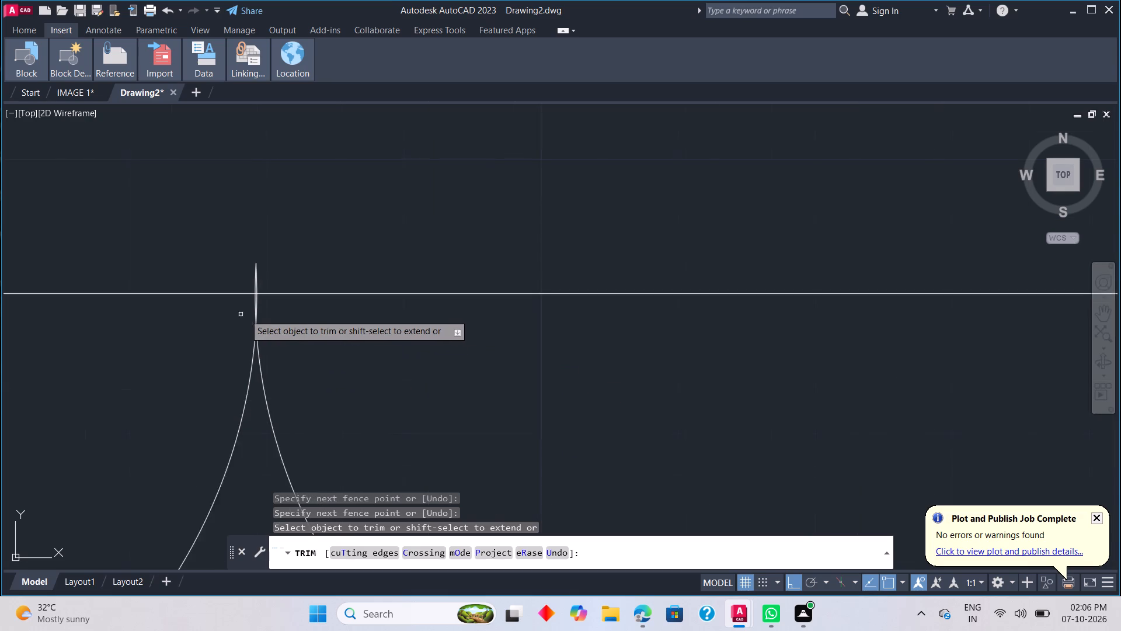
scroll(248, 314, "up", 5)
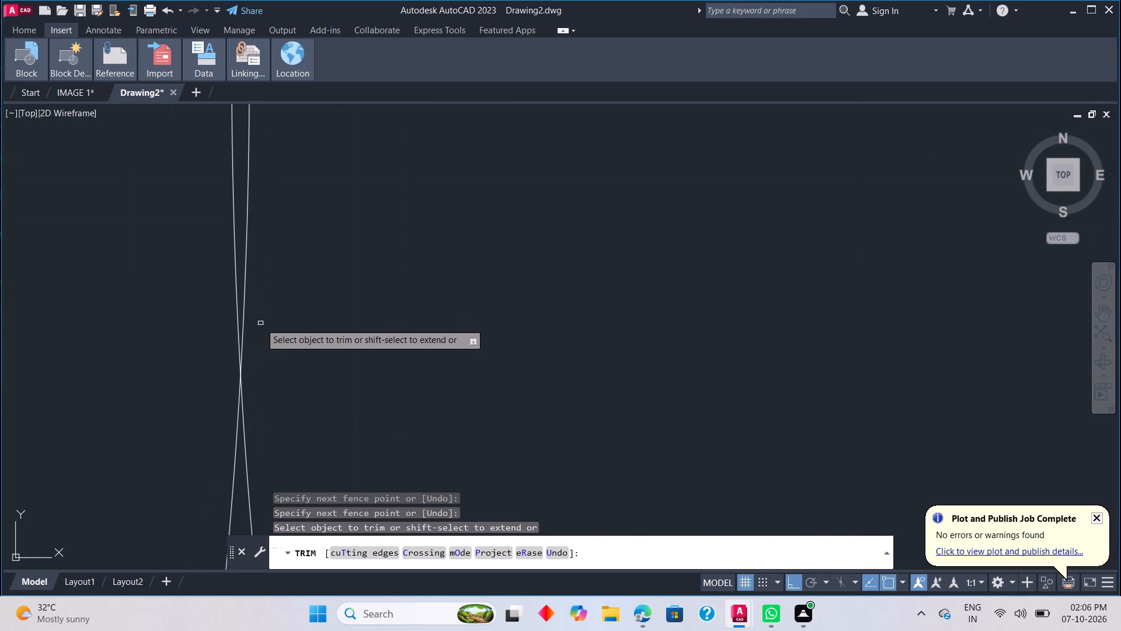
scroll(260, 323, "down", 9)
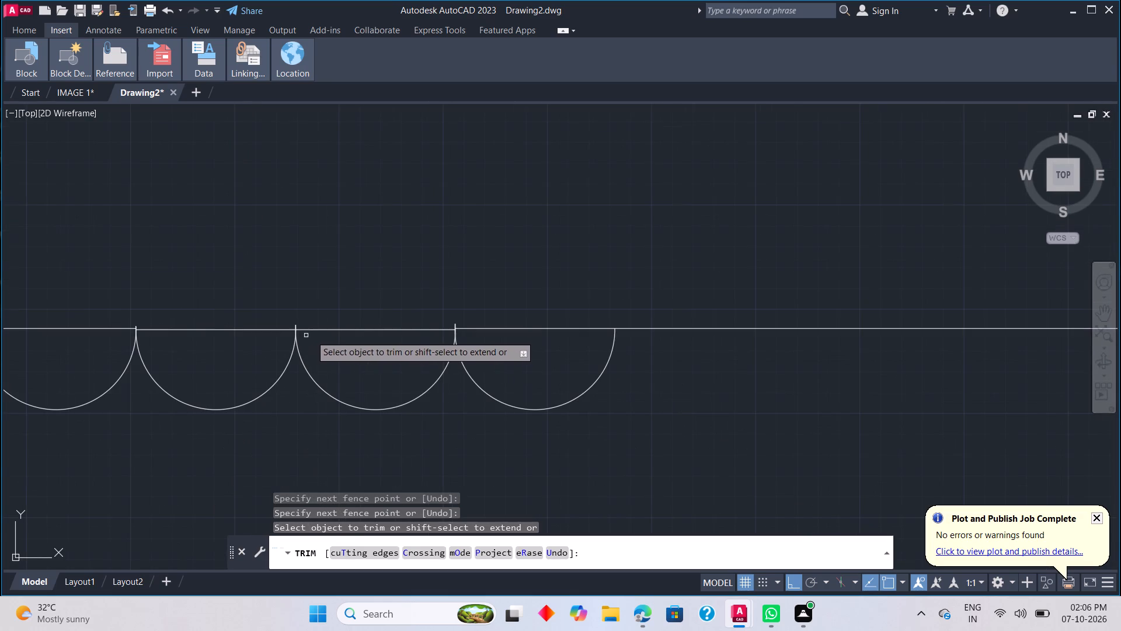
scroll(315, 362, "down", 1)
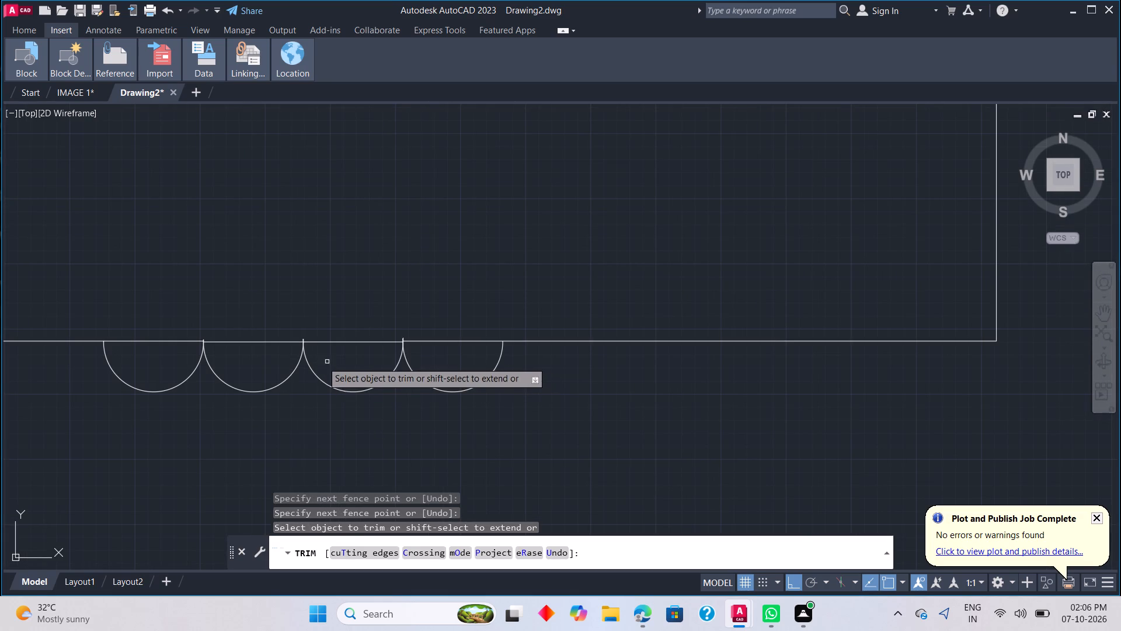
key("Escape")
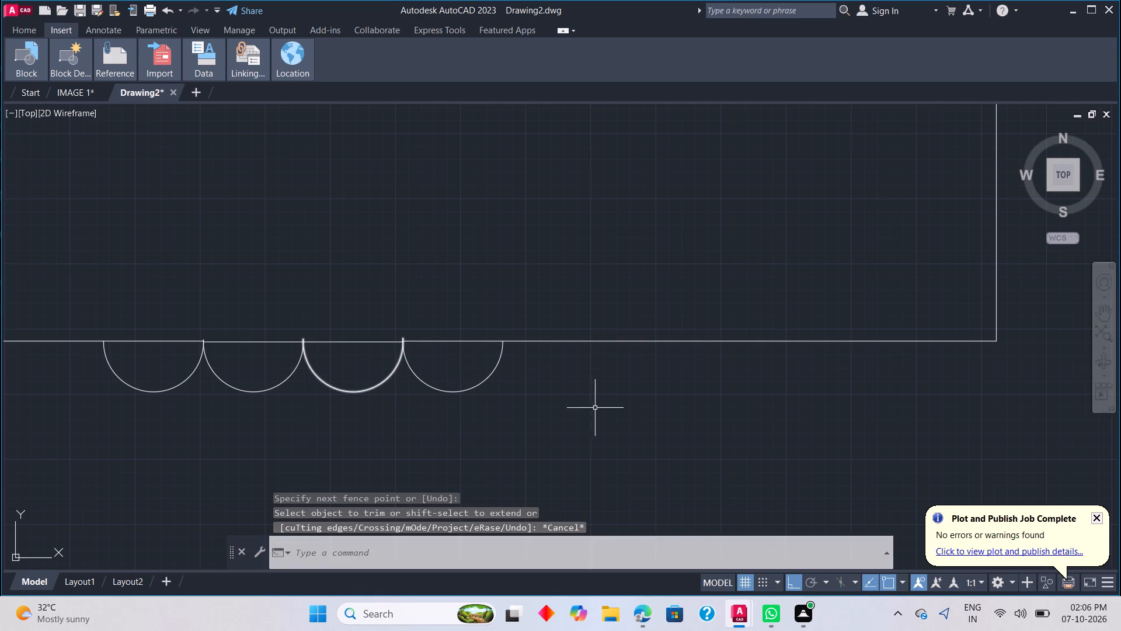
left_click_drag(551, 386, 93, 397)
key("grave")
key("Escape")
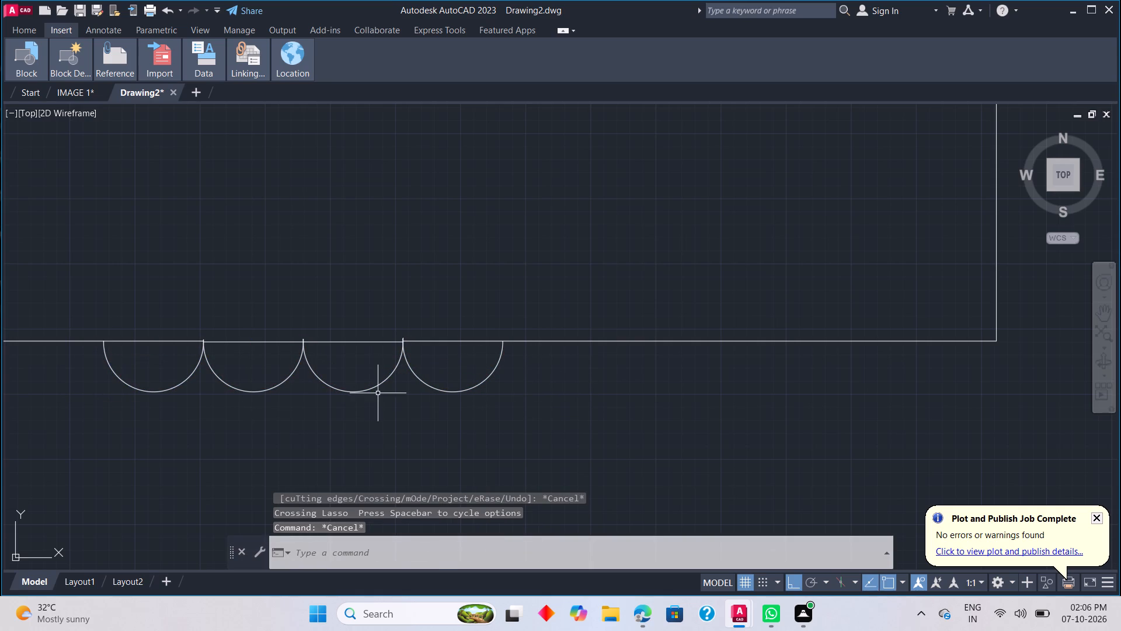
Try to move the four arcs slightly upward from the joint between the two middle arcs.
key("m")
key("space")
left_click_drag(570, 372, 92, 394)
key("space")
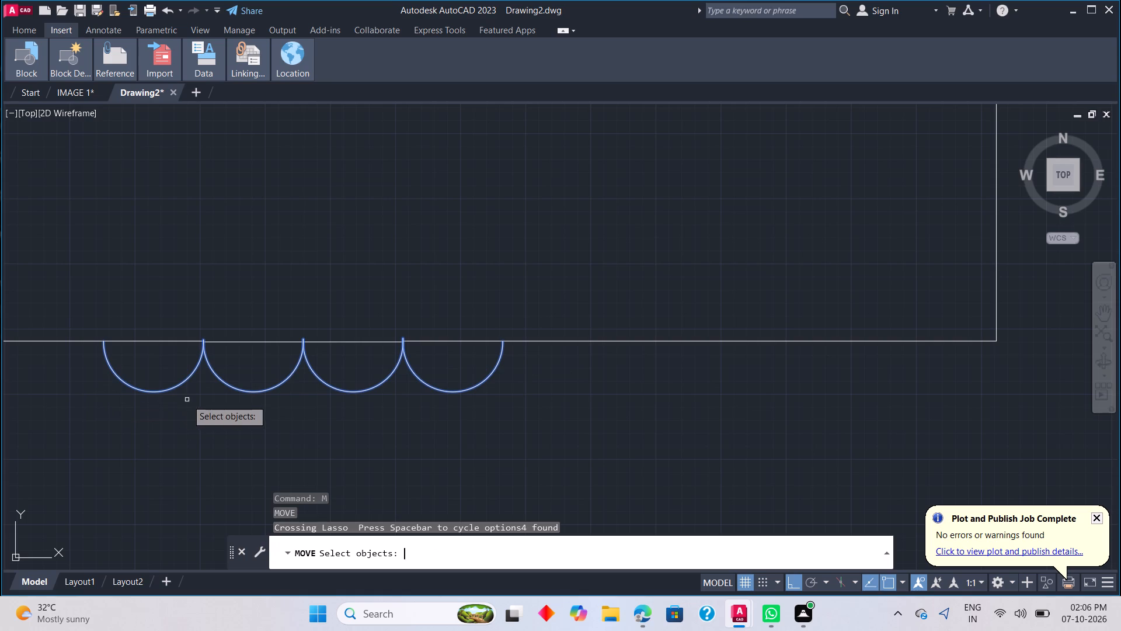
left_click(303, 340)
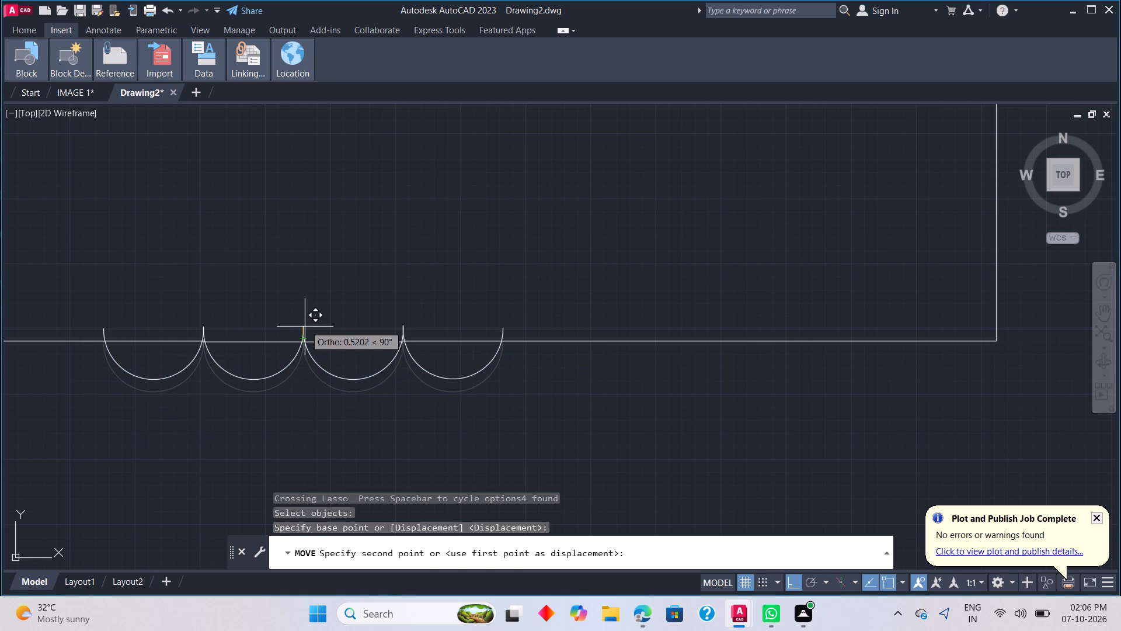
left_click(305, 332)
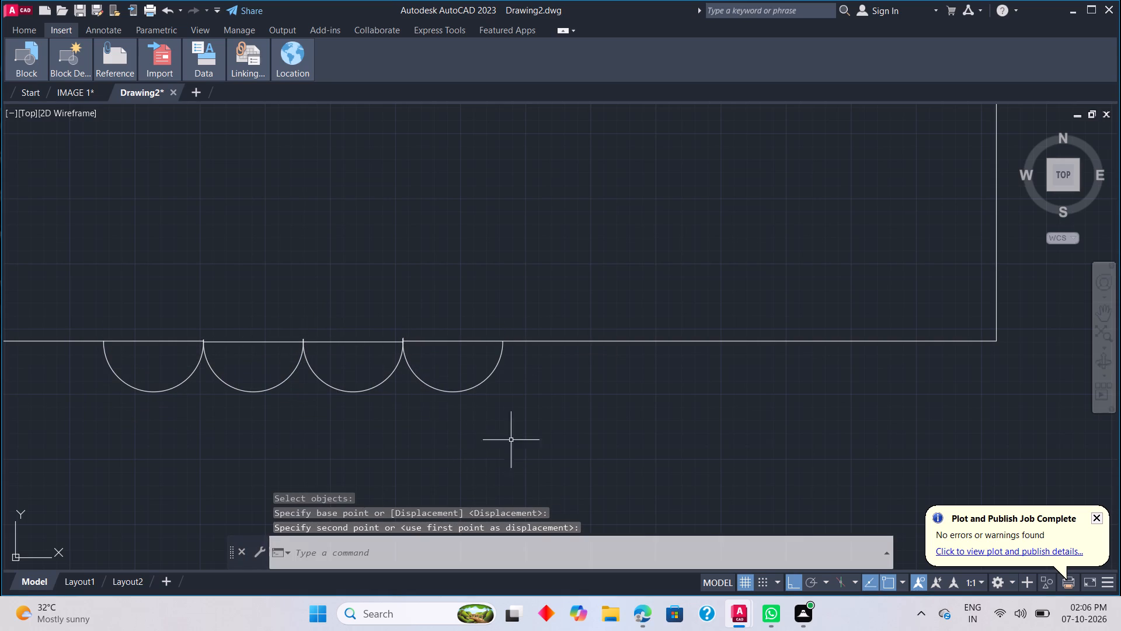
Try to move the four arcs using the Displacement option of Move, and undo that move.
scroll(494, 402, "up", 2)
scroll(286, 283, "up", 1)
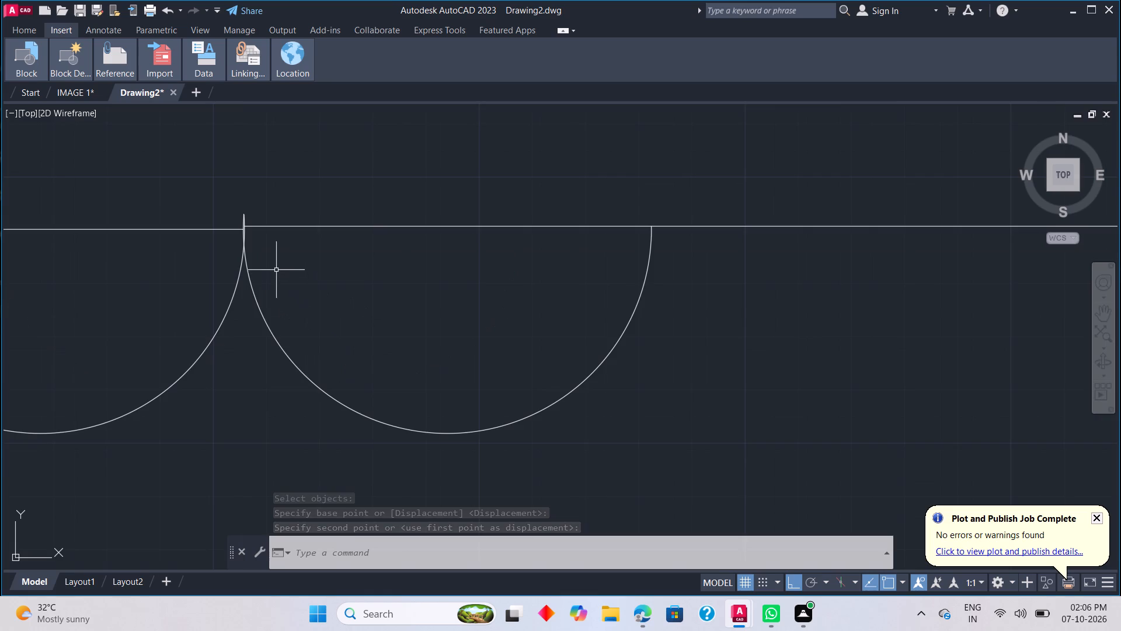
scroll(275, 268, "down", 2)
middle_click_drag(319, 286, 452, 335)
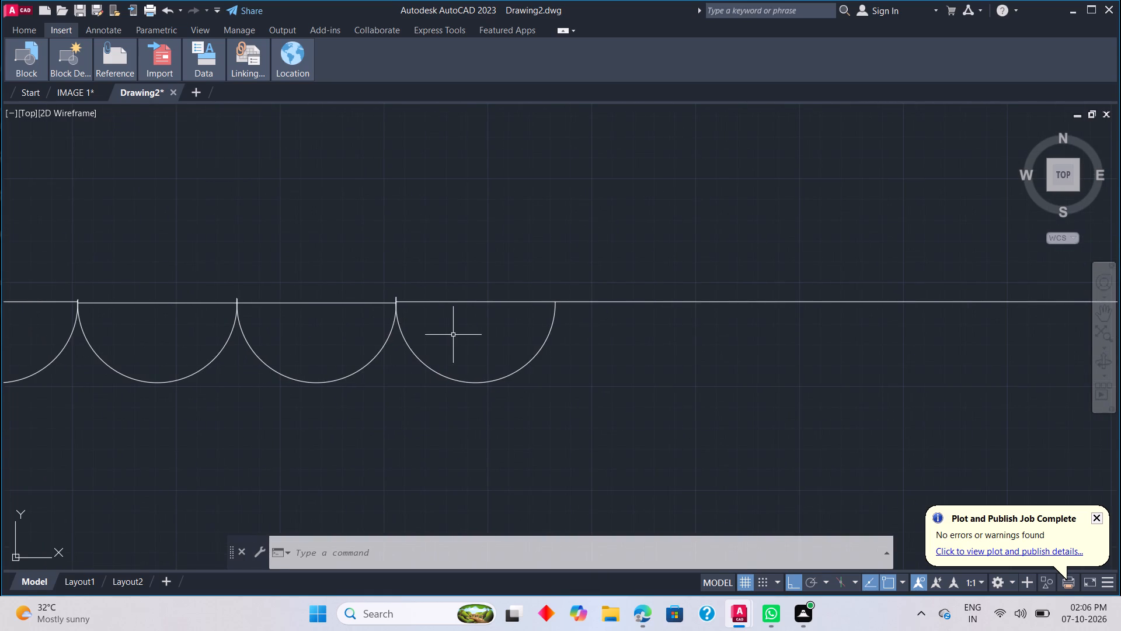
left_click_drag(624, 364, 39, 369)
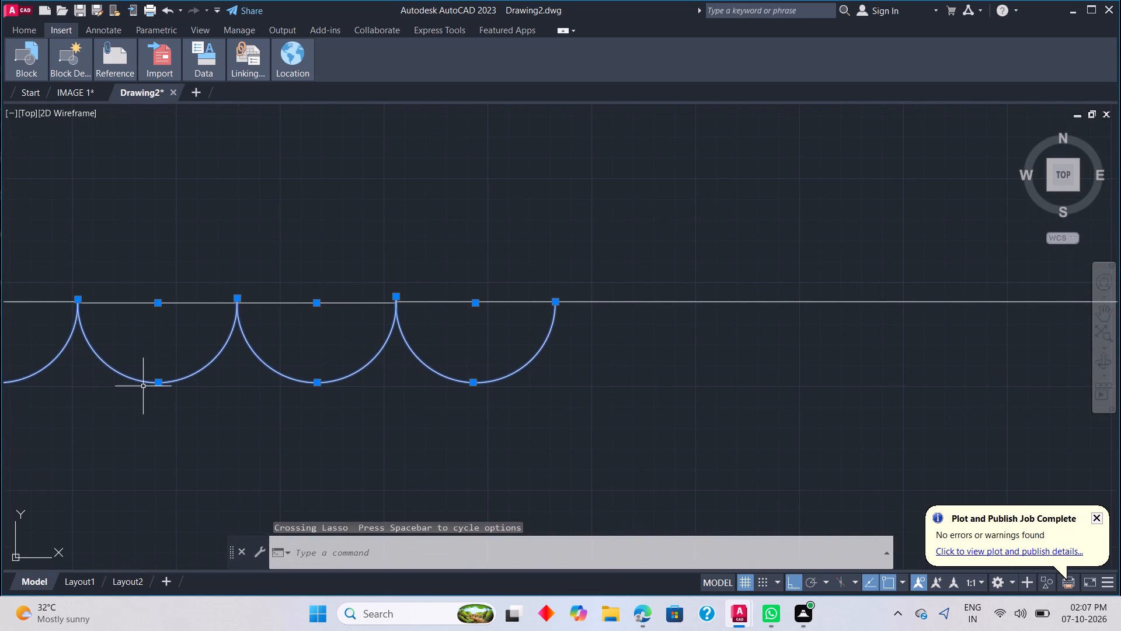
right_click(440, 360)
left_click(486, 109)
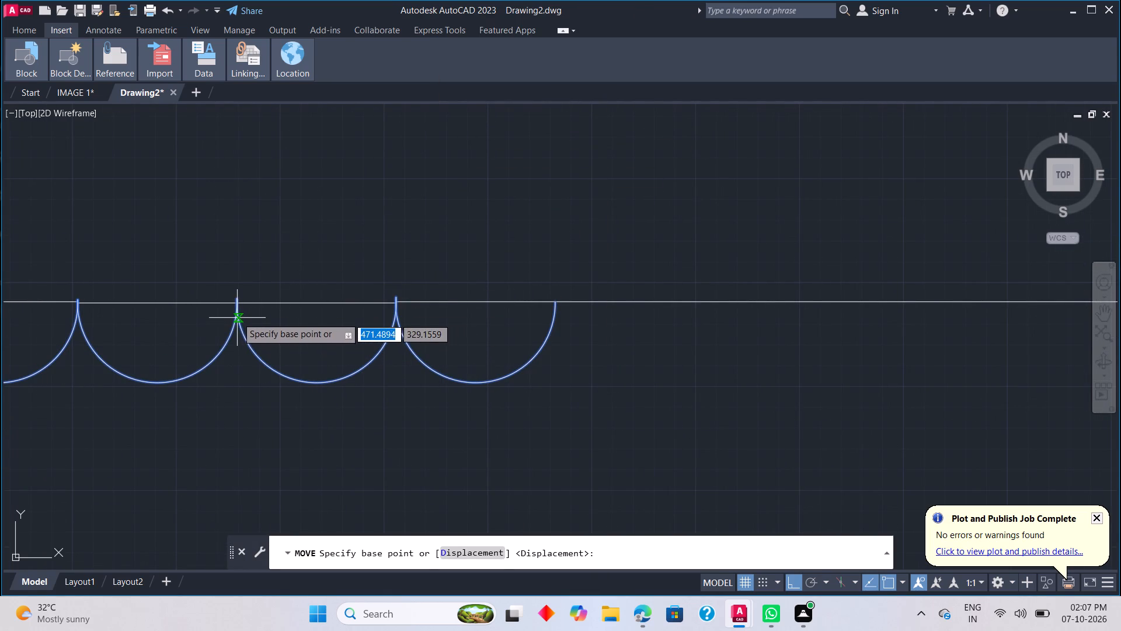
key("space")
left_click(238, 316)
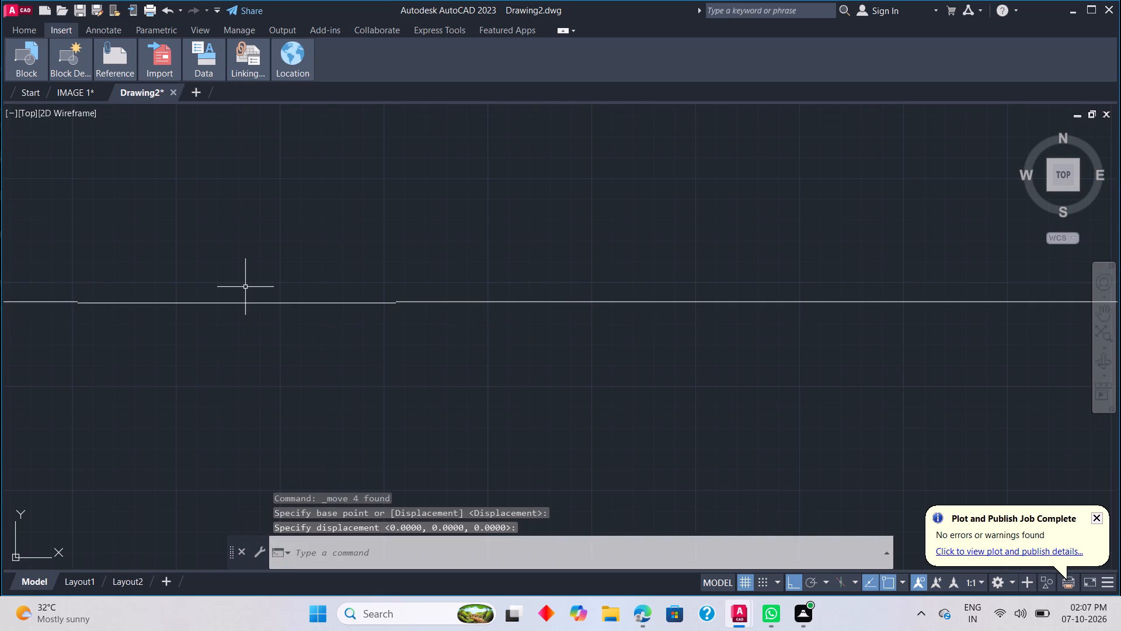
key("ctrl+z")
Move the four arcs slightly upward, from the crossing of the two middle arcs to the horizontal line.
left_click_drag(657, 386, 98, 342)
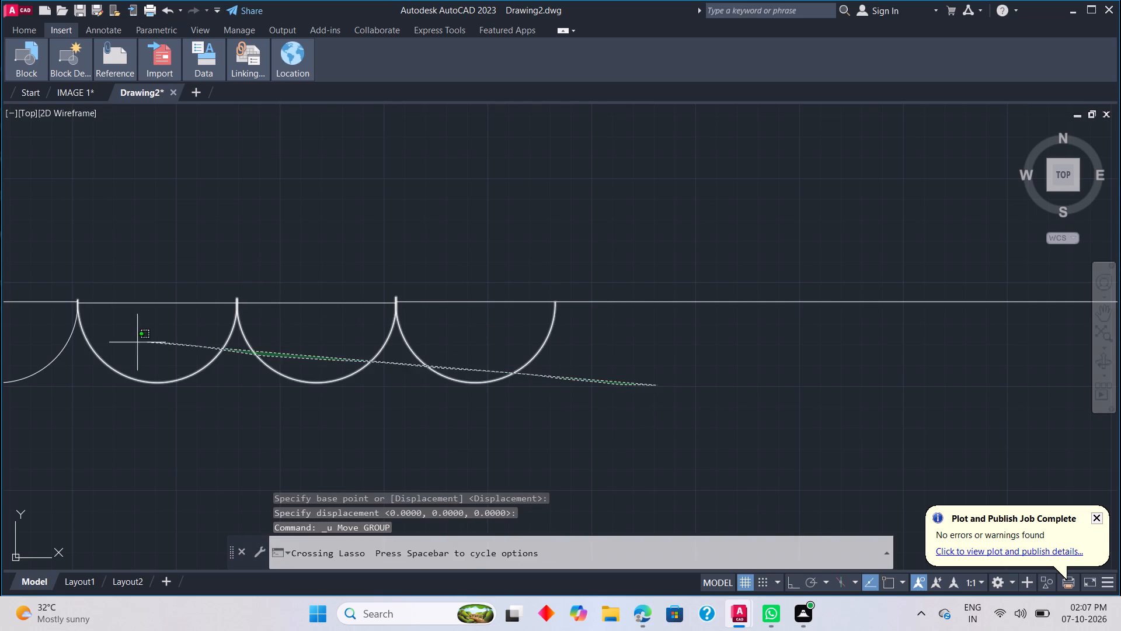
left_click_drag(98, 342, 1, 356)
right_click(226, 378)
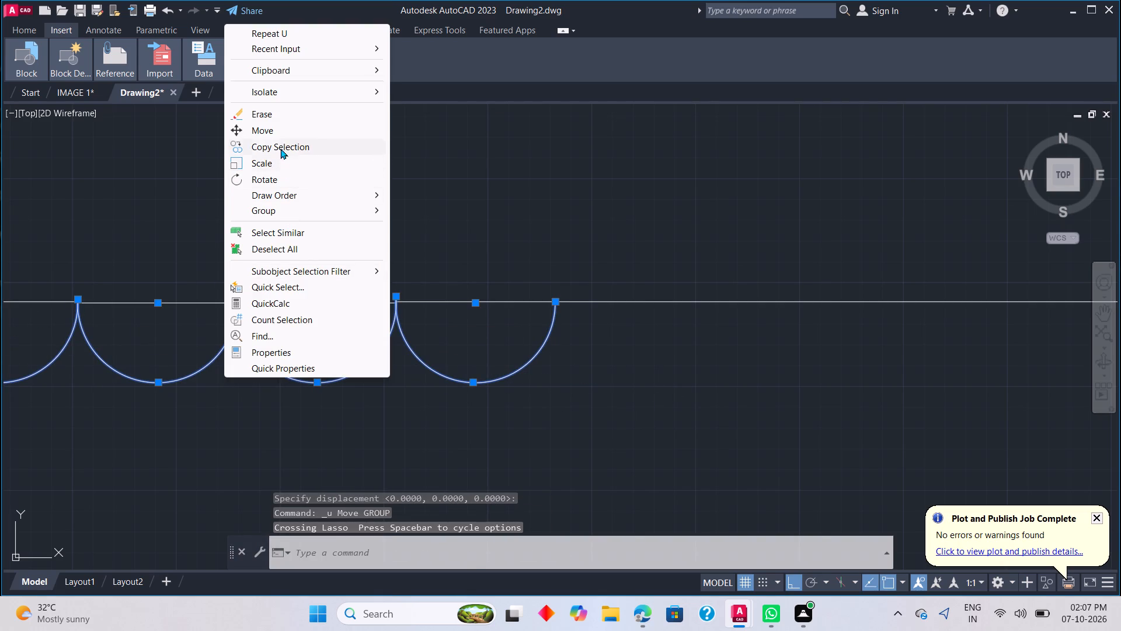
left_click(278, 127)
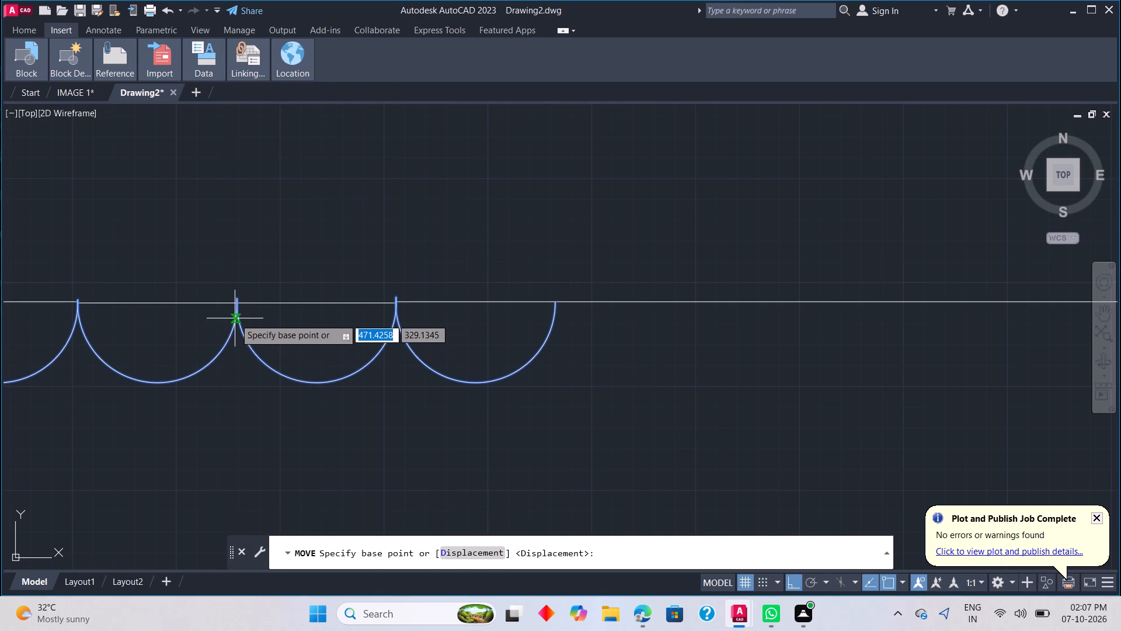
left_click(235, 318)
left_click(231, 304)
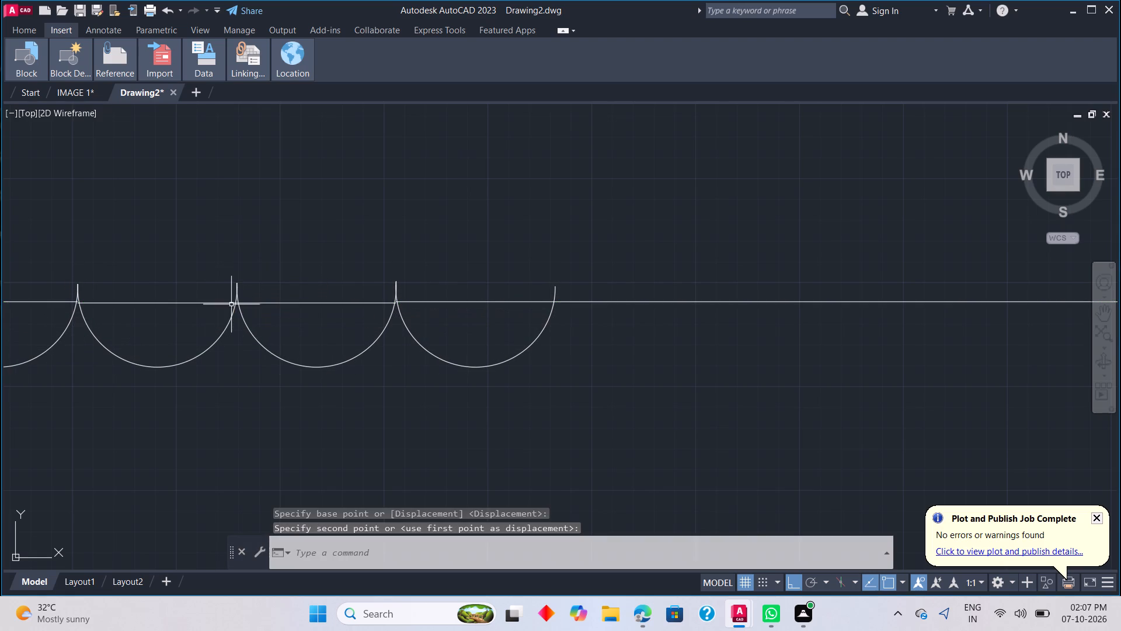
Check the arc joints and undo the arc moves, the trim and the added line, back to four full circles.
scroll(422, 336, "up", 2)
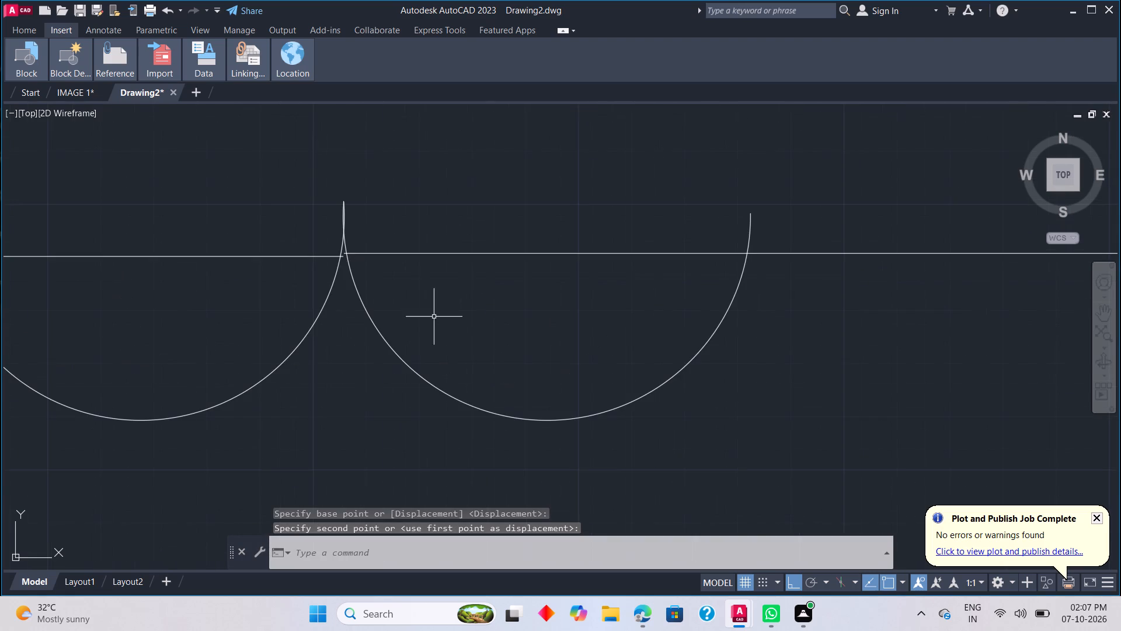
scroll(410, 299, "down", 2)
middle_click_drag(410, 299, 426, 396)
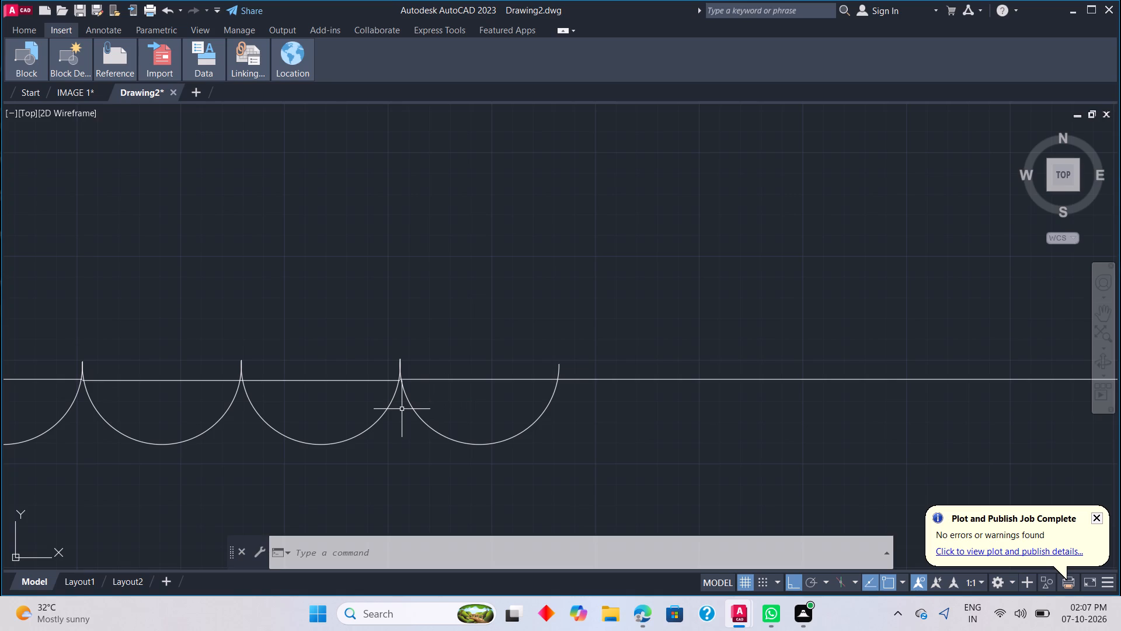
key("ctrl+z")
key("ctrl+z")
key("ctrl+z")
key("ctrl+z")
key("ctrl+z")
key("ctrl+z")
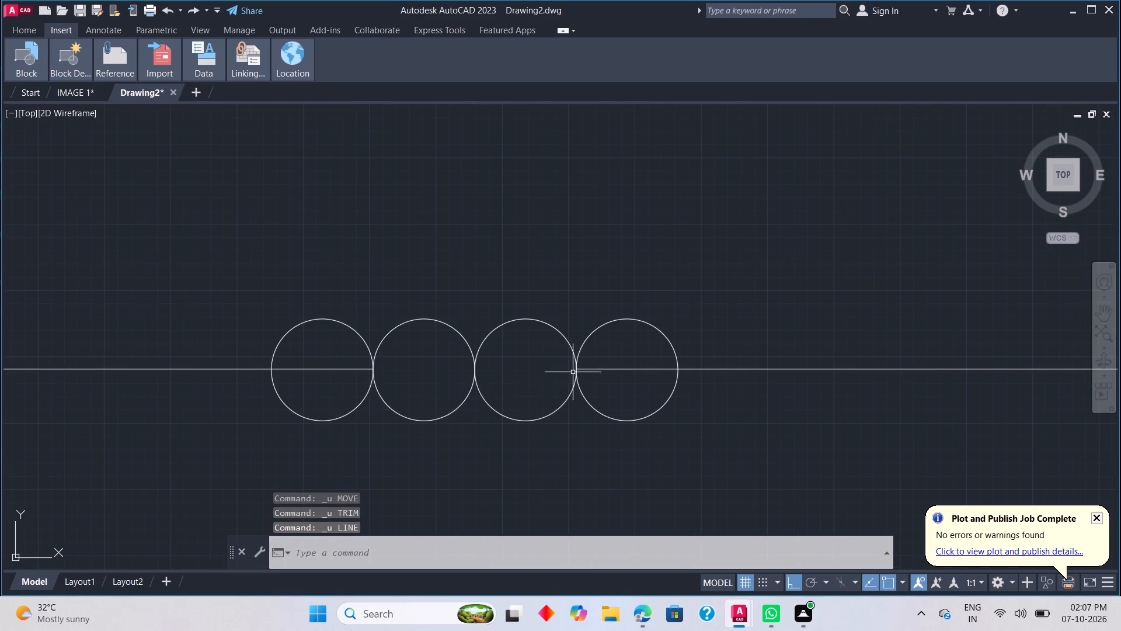
Undo the line extensions, circle copies and circles, back to the bottom line with its empty gap.
key("ctrl+z")
key("ctrl+z")
key("ctrl+z")
key("ctrl+z")
key("ctrl+z")
key("ctrl+z")
key("ctrl+z")
key("ctrl+z")
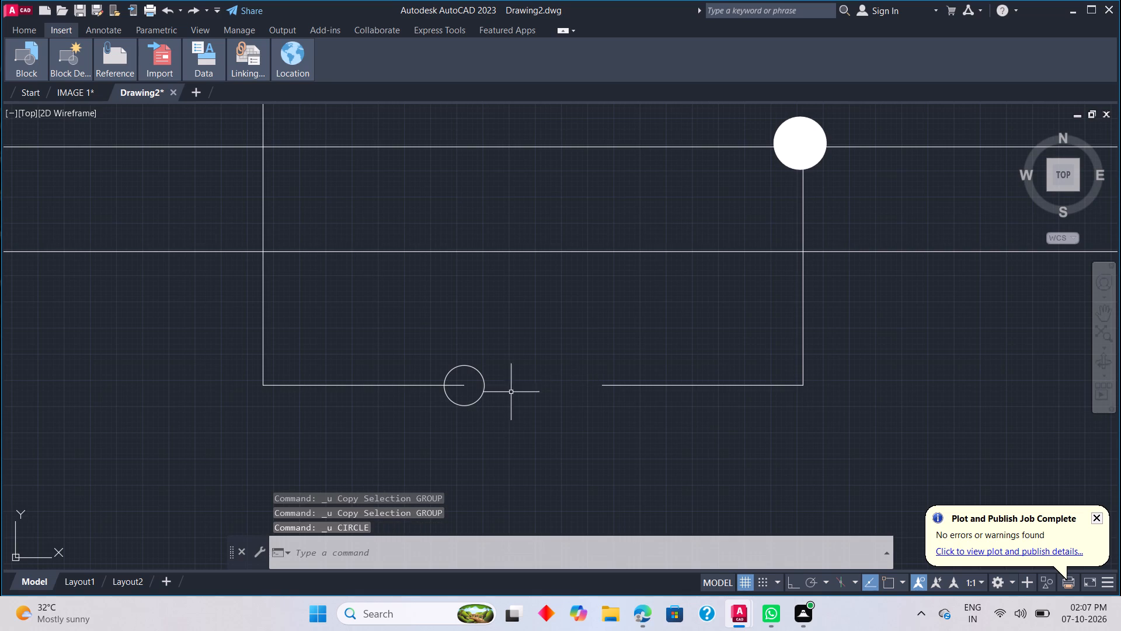
key("ctrl+z")
key("ctrl+z")
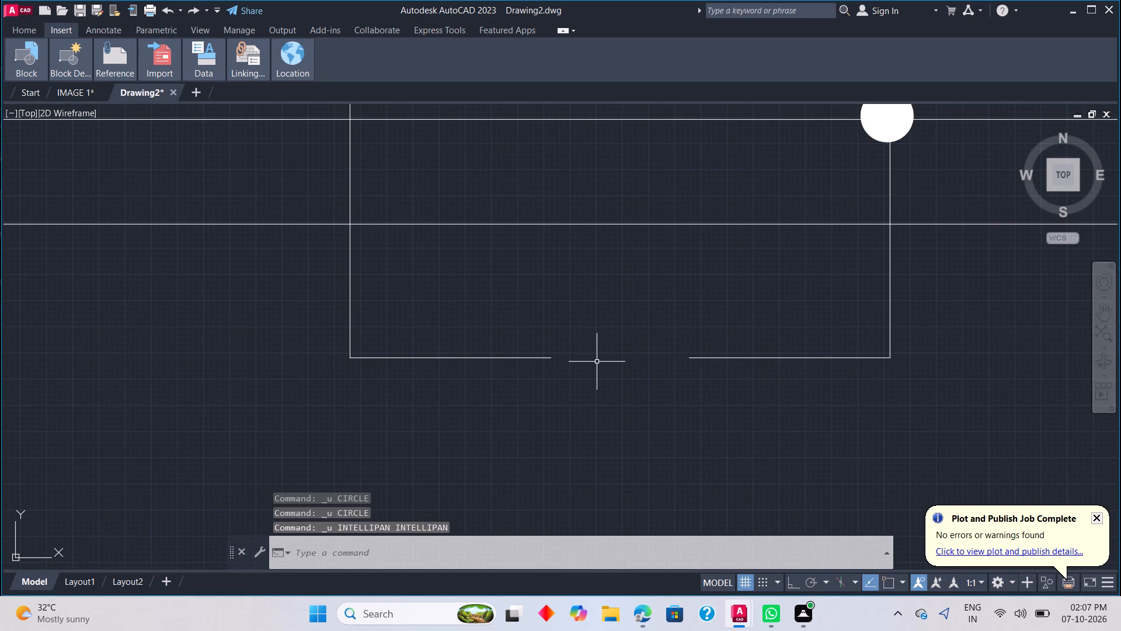
Look through the DesignCenter blocks of the Electrical Power and HVAC sample drawings for a coil-like symbol to fill the gap.
scroll(581, 354, "up", 1)
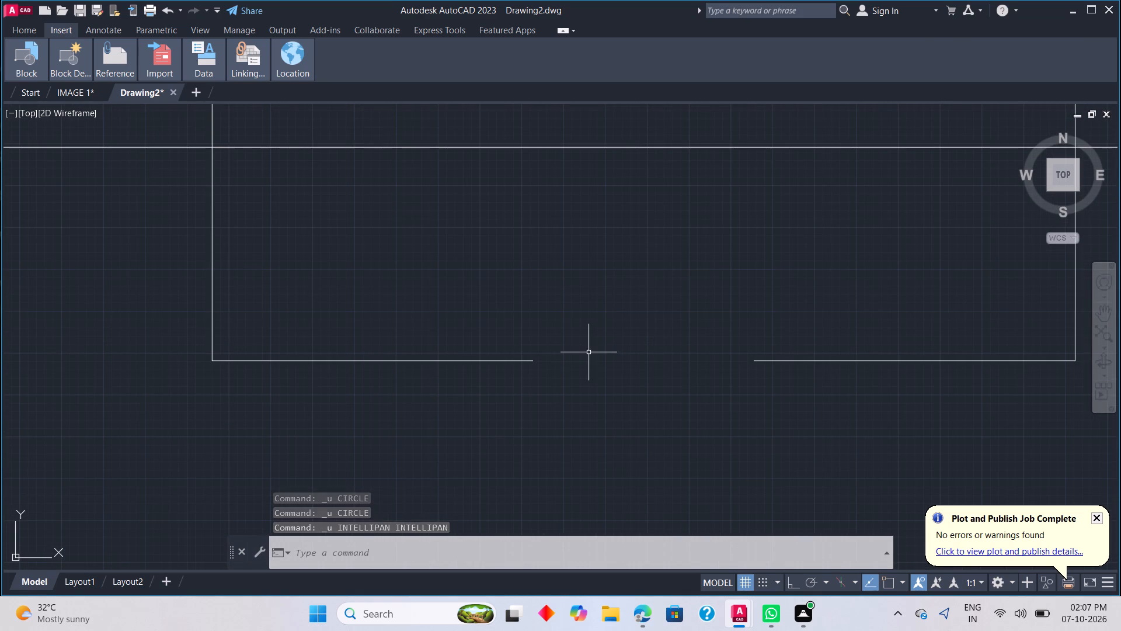
middle_click_drag(639, 341, 458, 353)
scroll(753, 326, "down", 3)
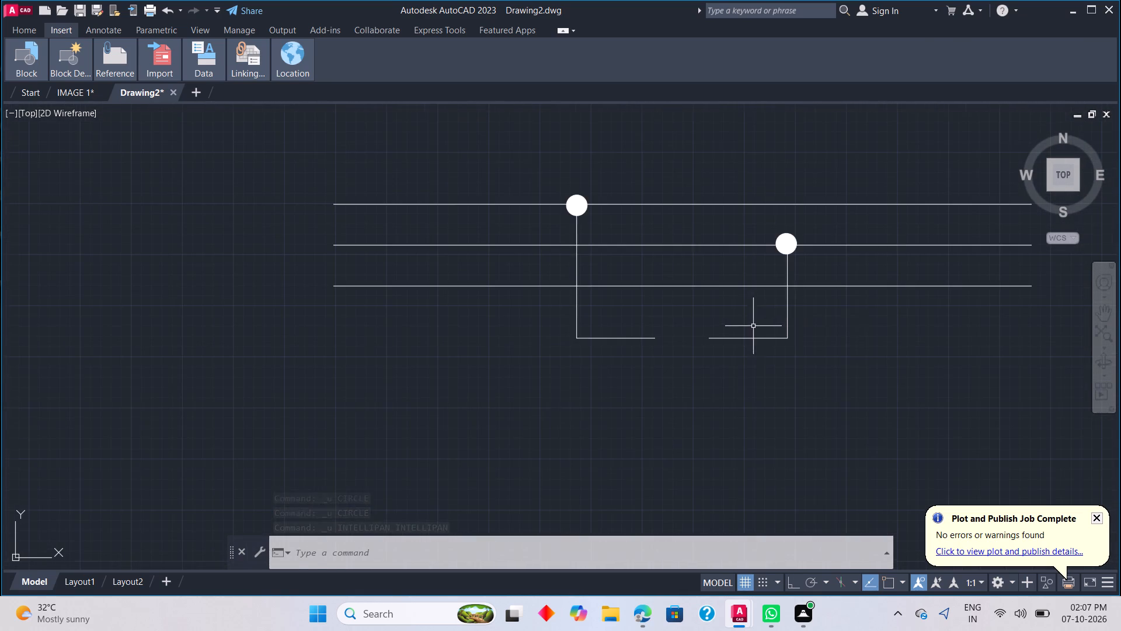
middle_click_drag(880, 315, 550, 348)
scroll(1002, 230, "down", 2)
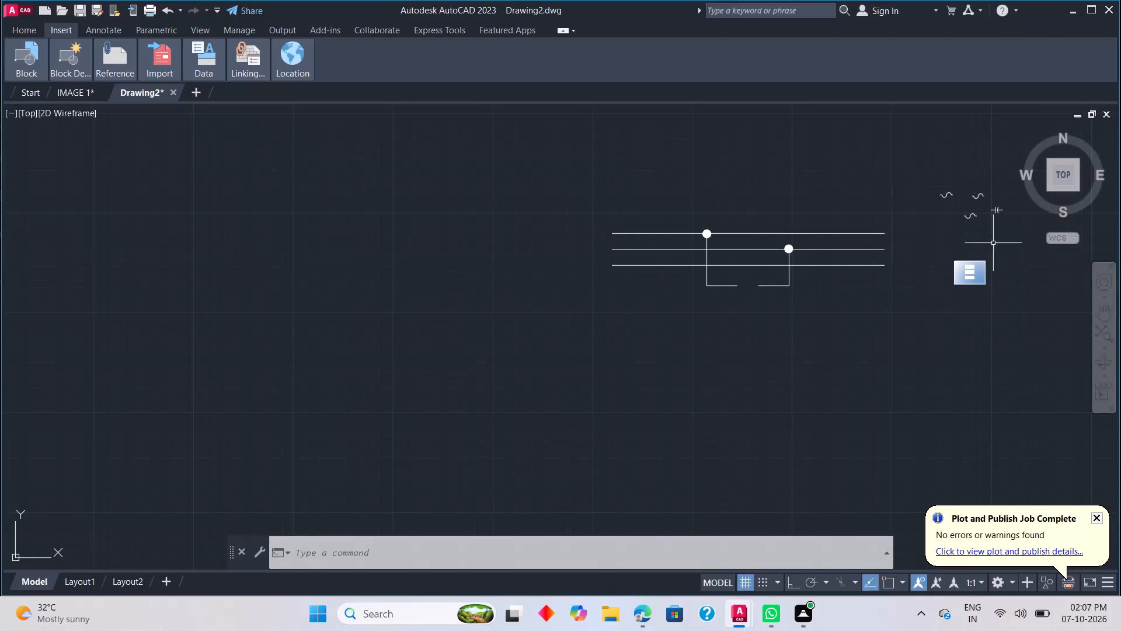
middle_click_drag(922, 271, 805, 317)
middle_click(803, 318)
scroll(670, 275, "up", 1)
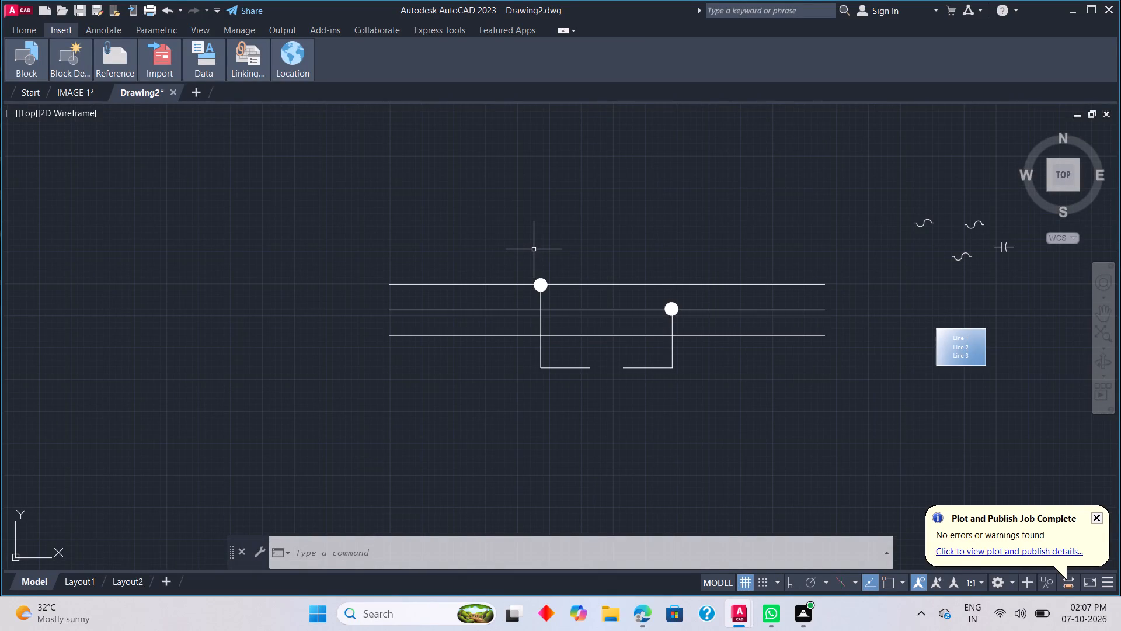
key("ctrl+2")
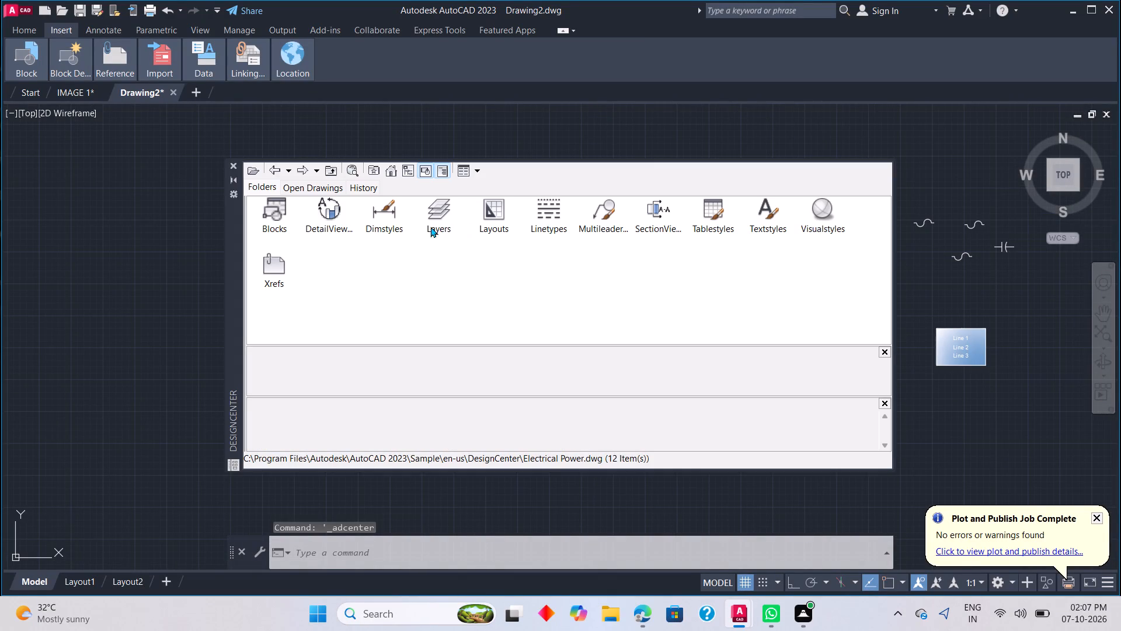
left_click(273, 170)
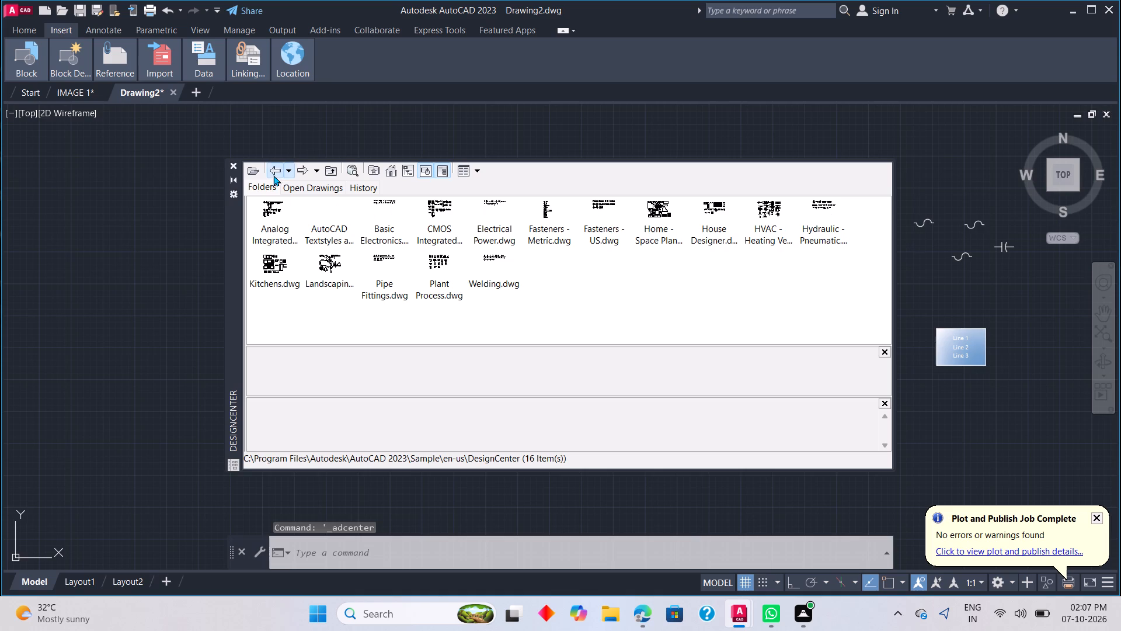
double_click(503, 232)
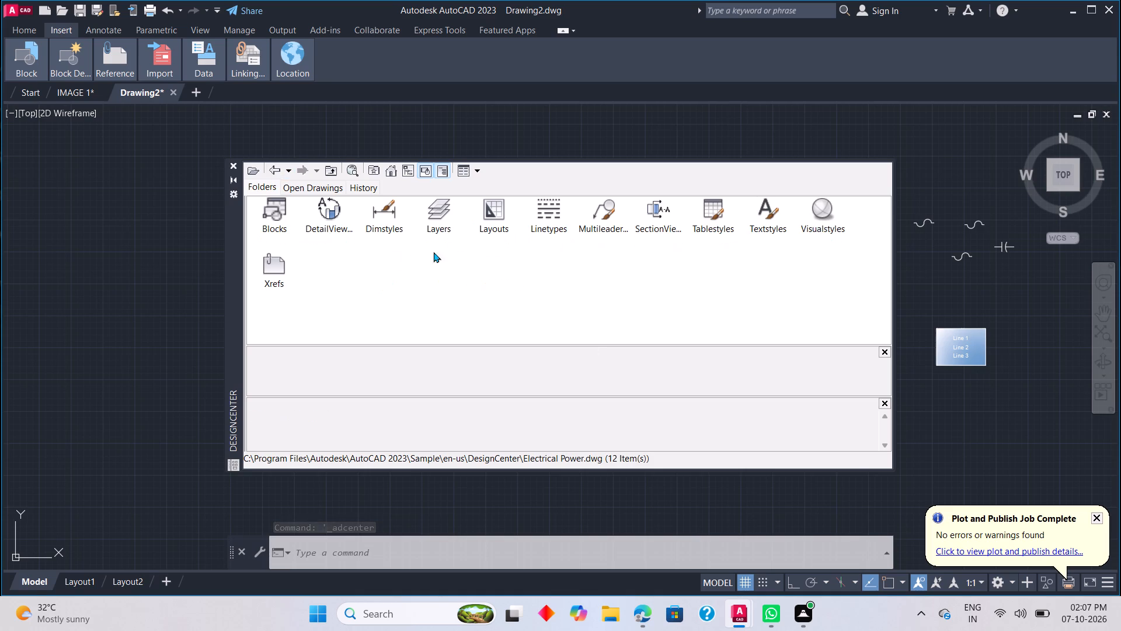
double_click(281, 228)
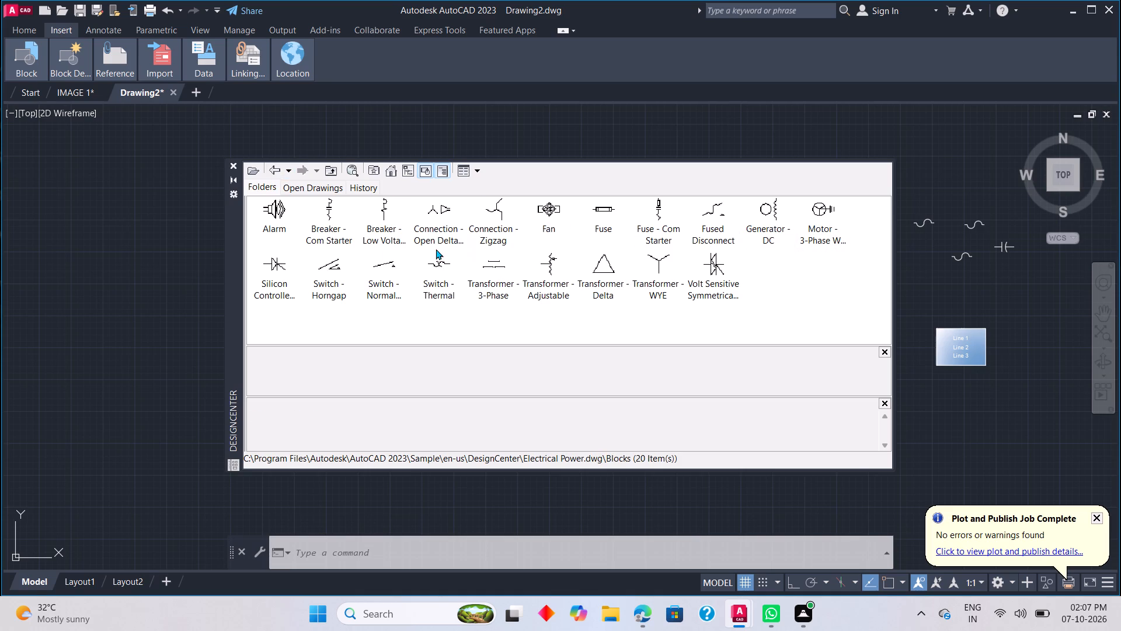
left_click(273, 164)
left_click(276, 168)
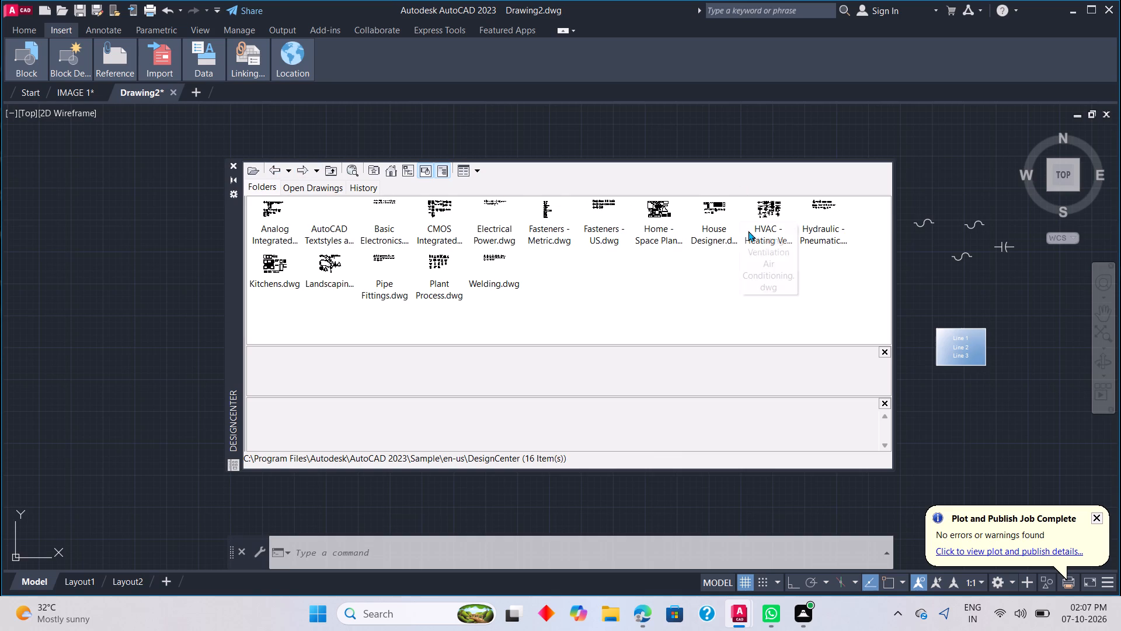
double_click(768, 210)
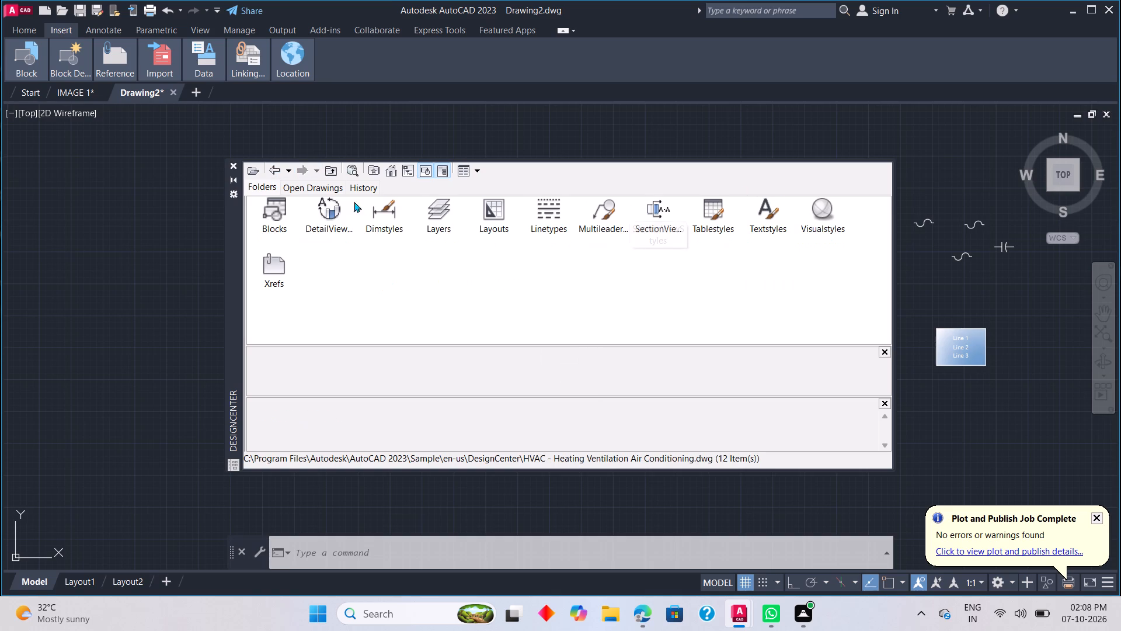
double_click(272, 209)
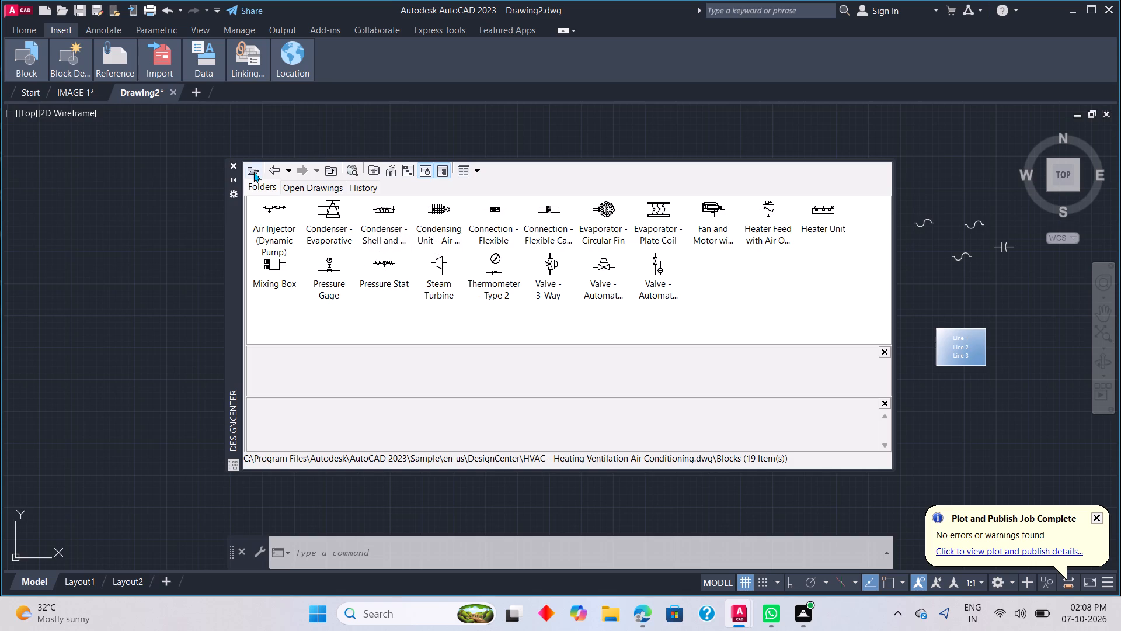
left_click(278, 166)
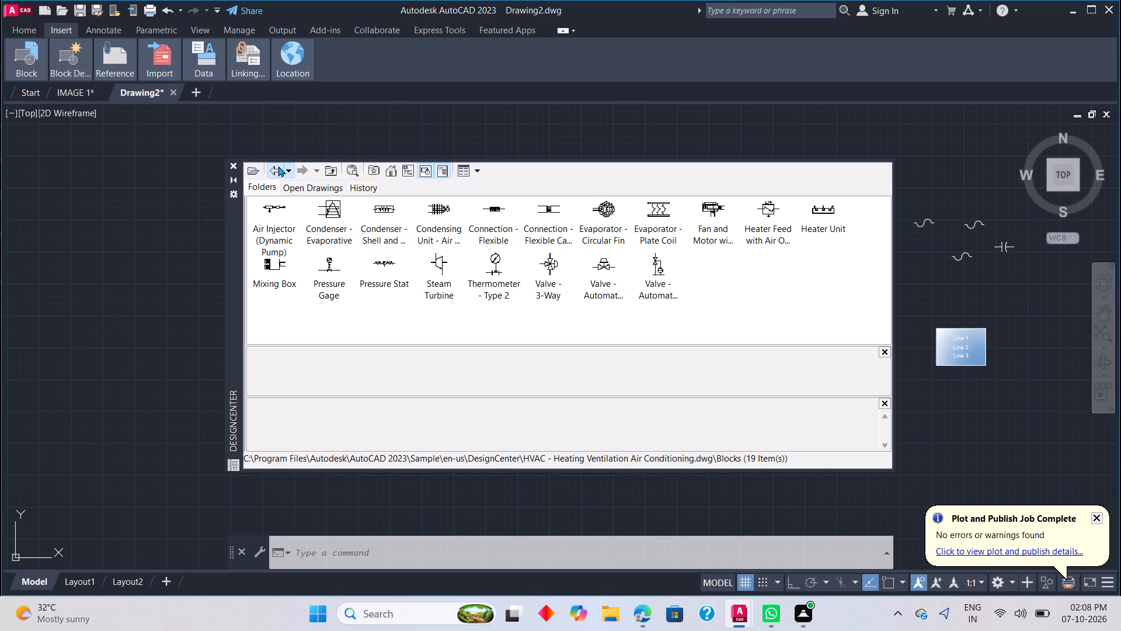
left_click(271, 168)
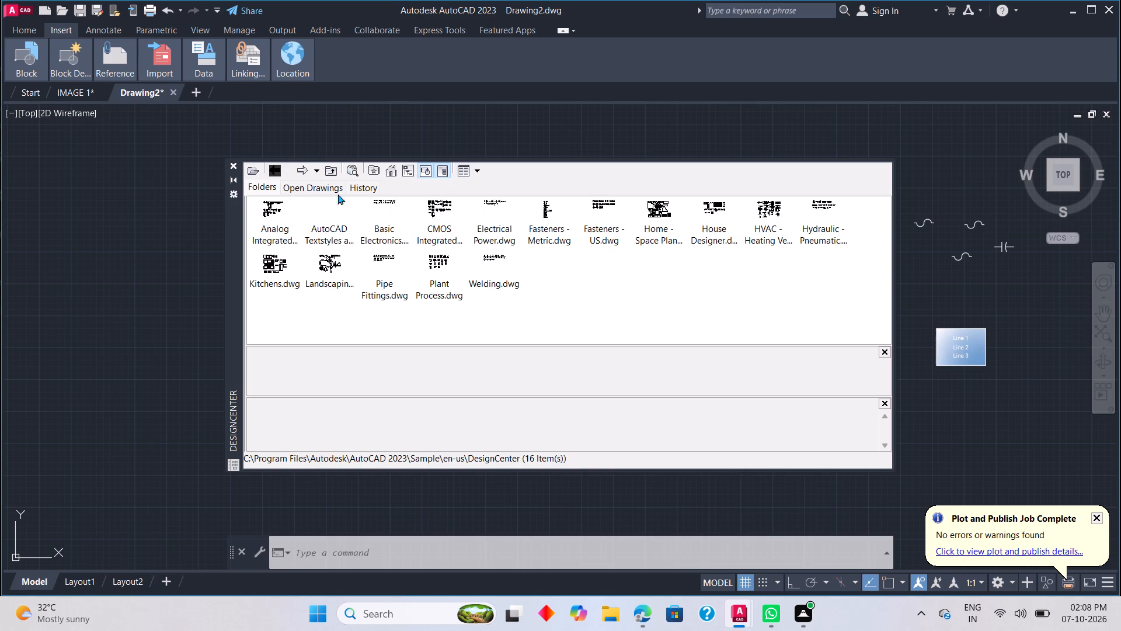
Insert the Transformer block from the Basic Electronics sample drawing near the Line 1–3 box, below the capacitor symbol, and close DesignCenter.
double_click(376, 220)
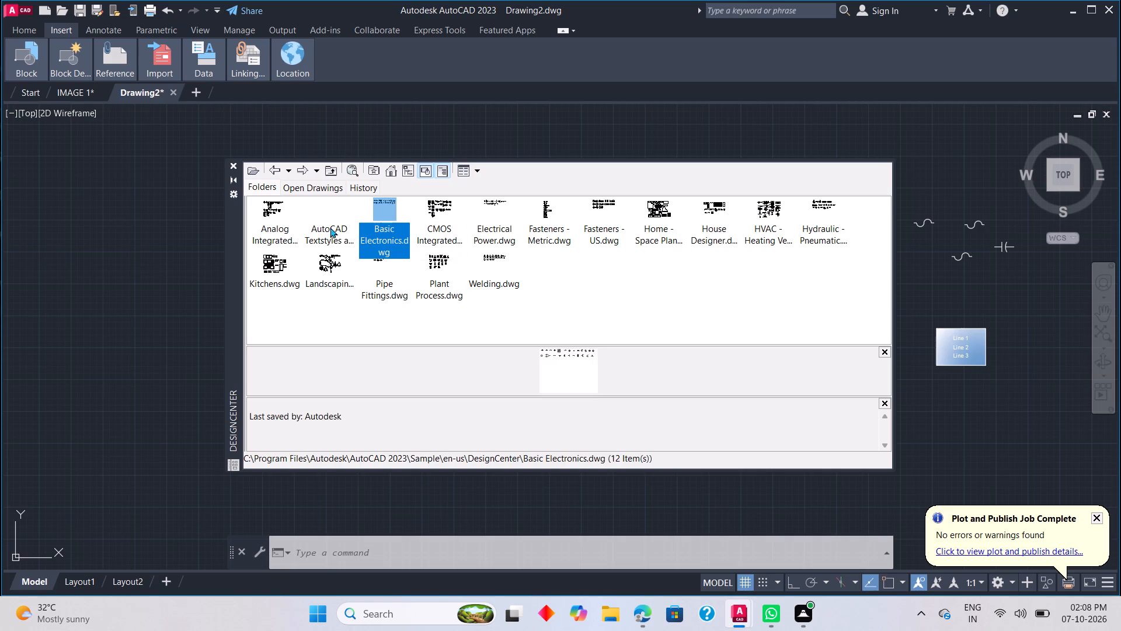
double_click(273, 214)
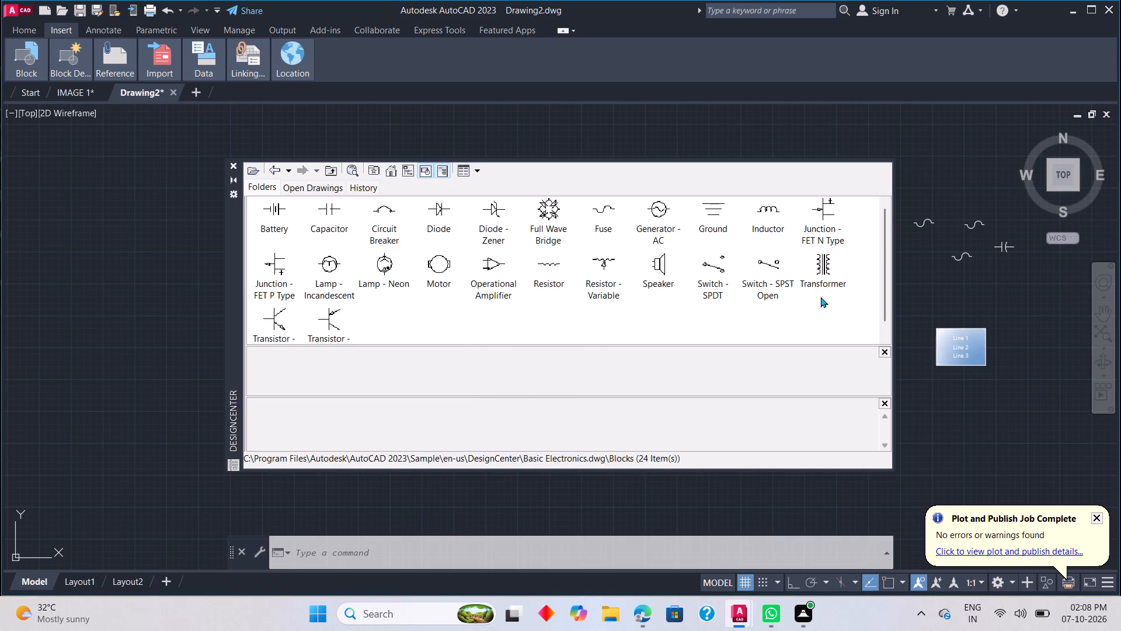
left_click(823, 267)
left_click_drag(823, 267, 1007, 327)
left_click(805, 183)
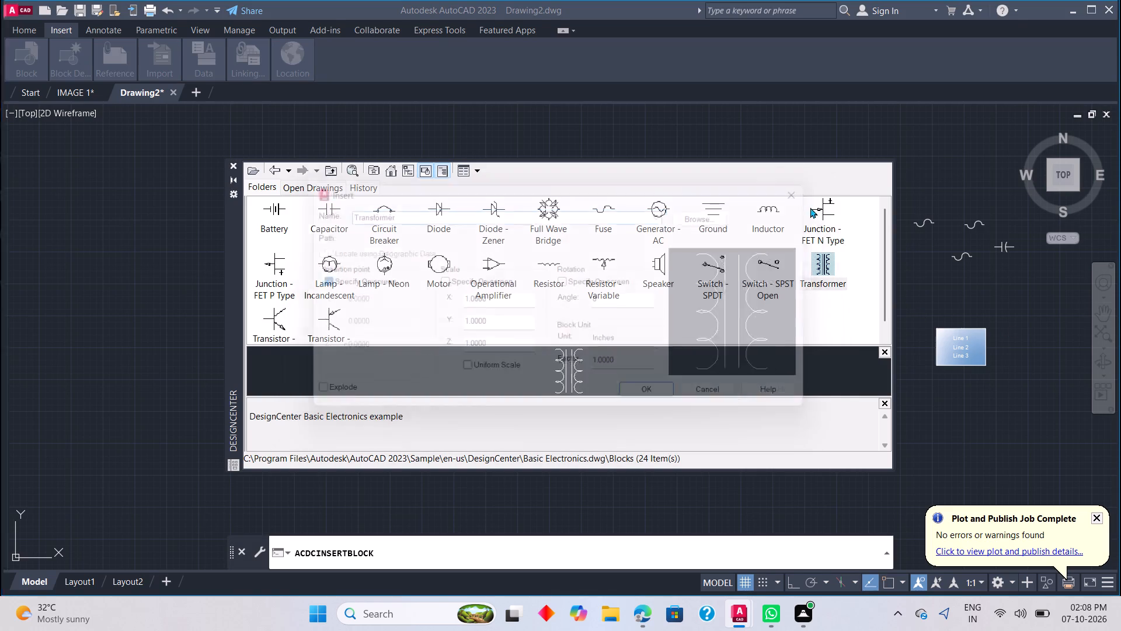
left_click_drag(826, 262, 997, 307)
left_click(997, 307)
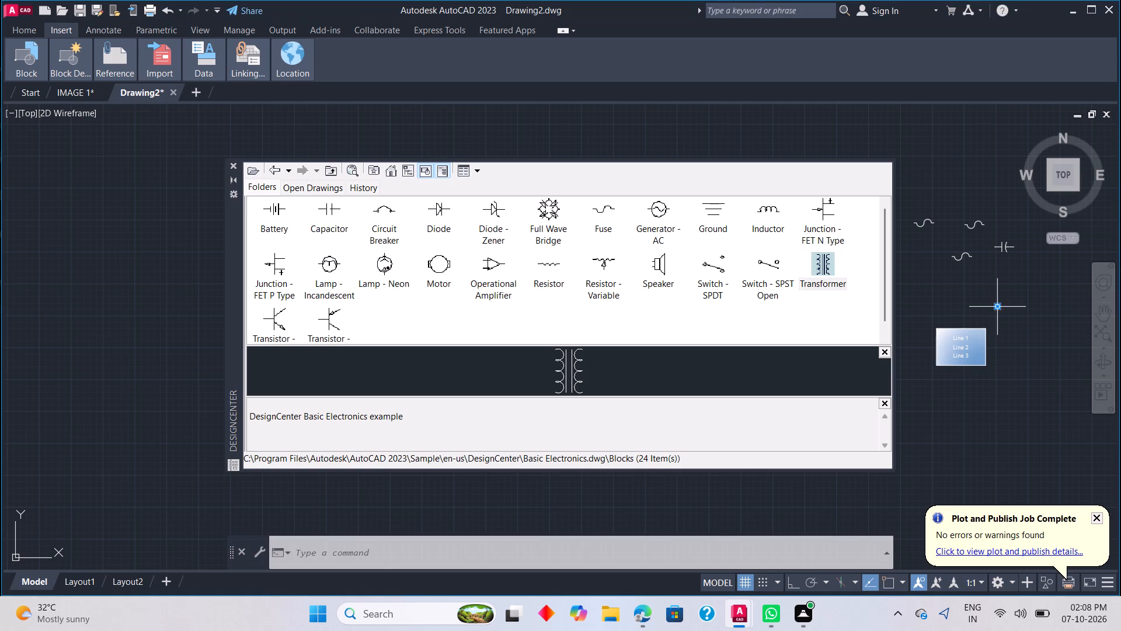
left_click(234, 162)
scroll(1038, 327, "up", 4)
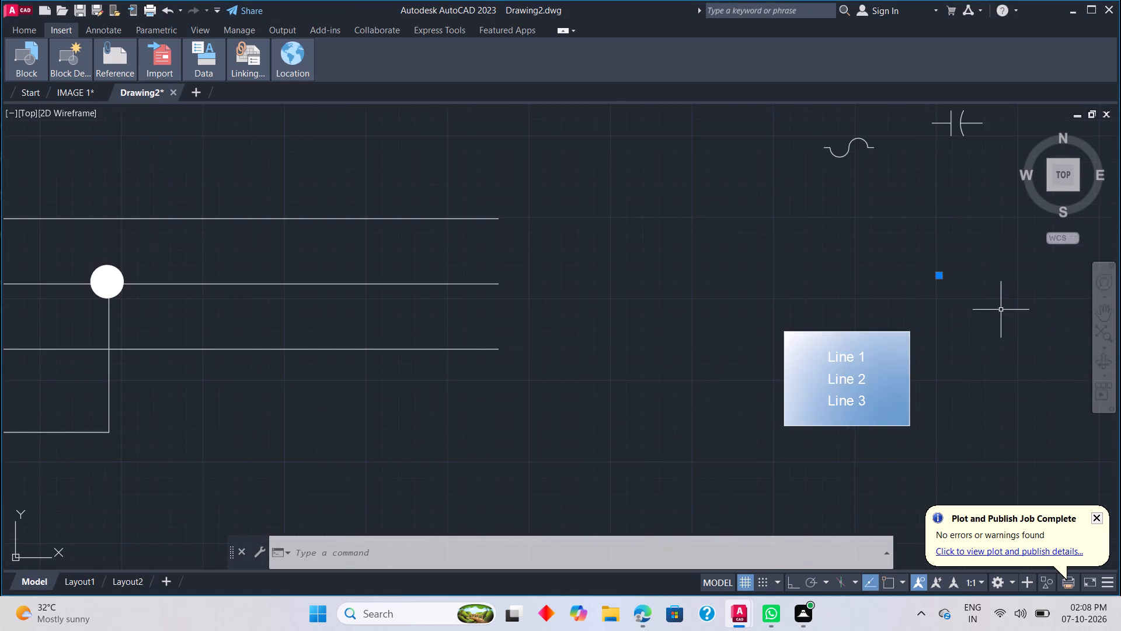
scroll(872, 237, "up", 2)
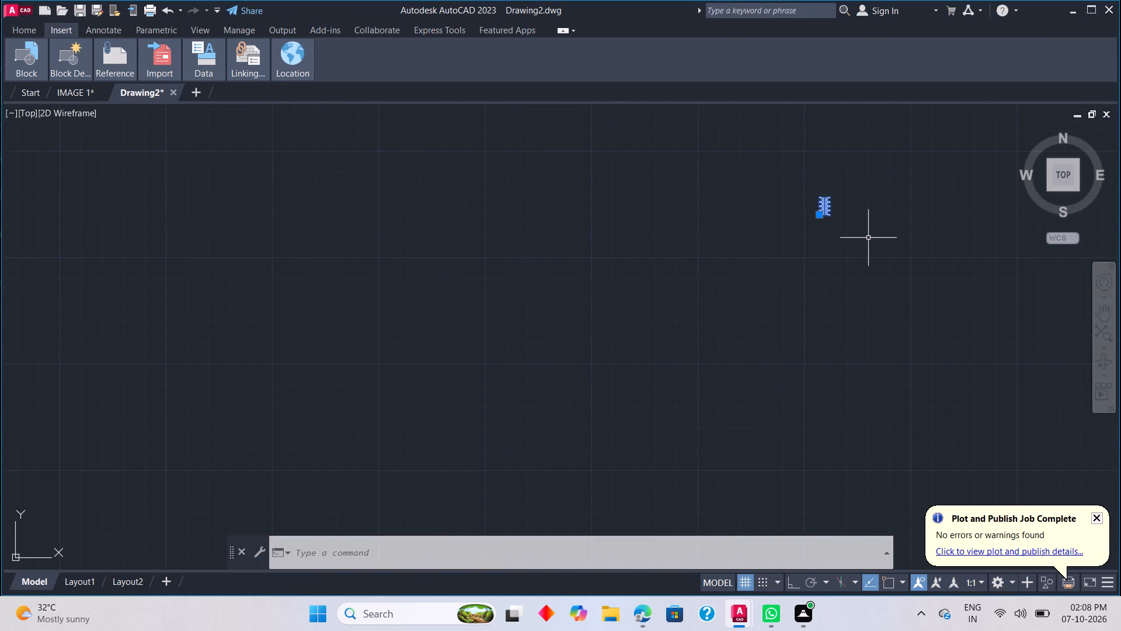
key("Escape")
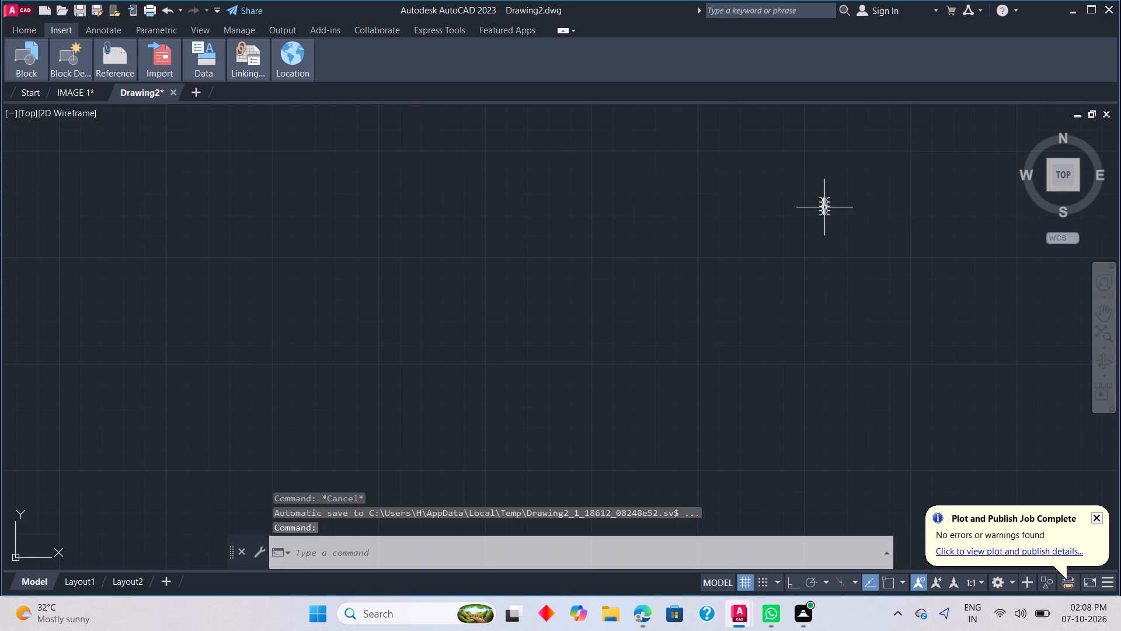
Scale up the inserted transformer symbol freehand, using its lower-right corner as the base point.
left_click(824, 207)
right_click(824, 207)
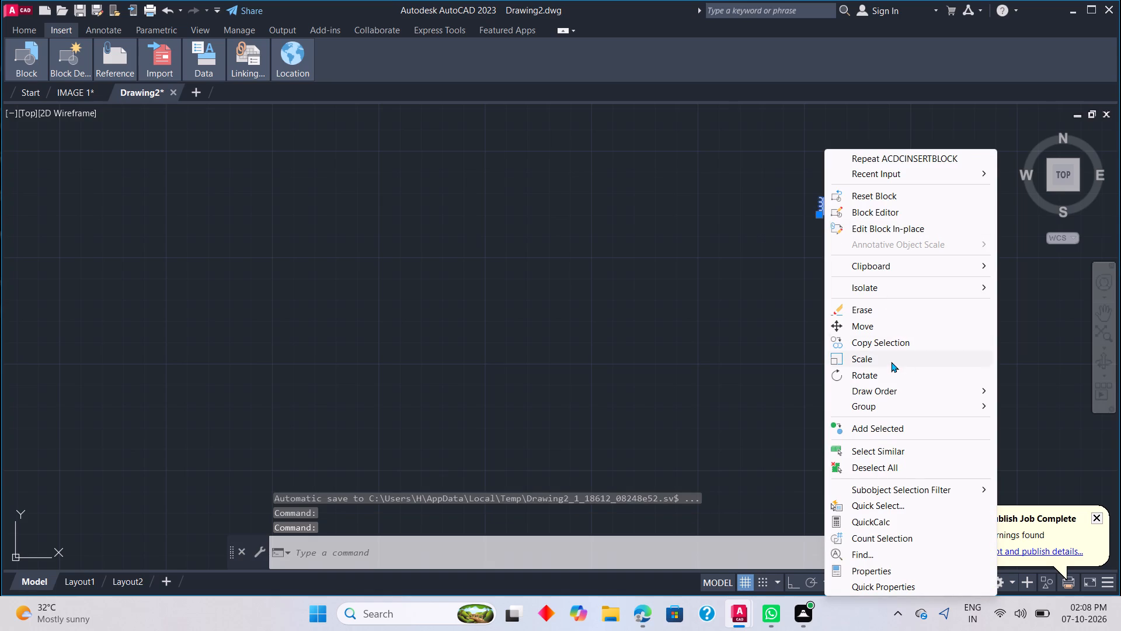
left_click(891, 362)
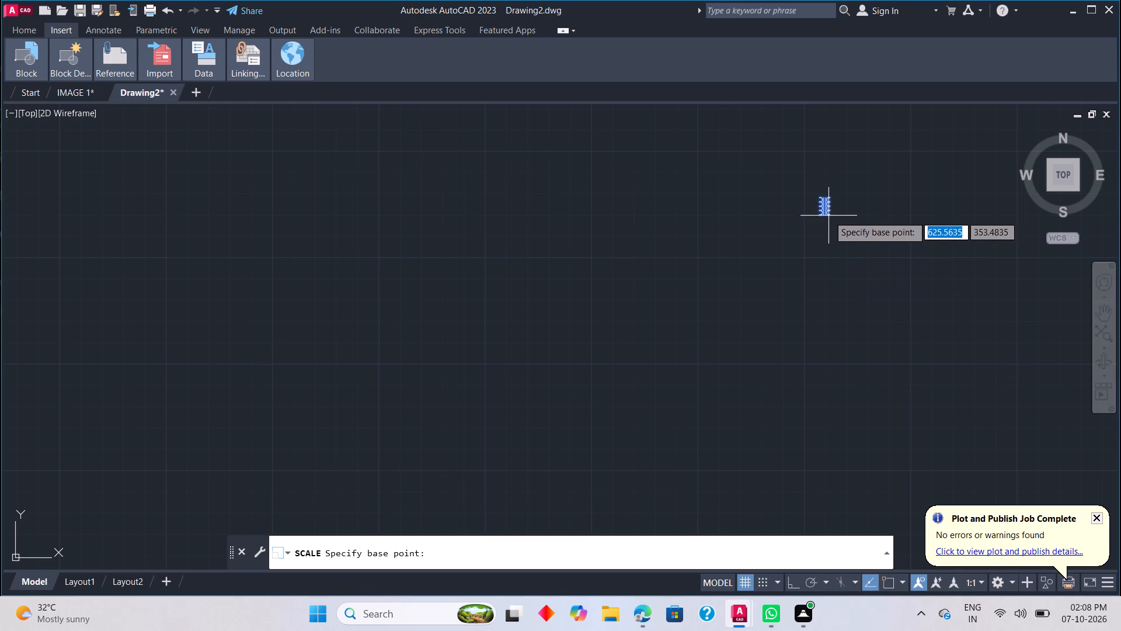
left_click_drag(828, 216, 920, 302)
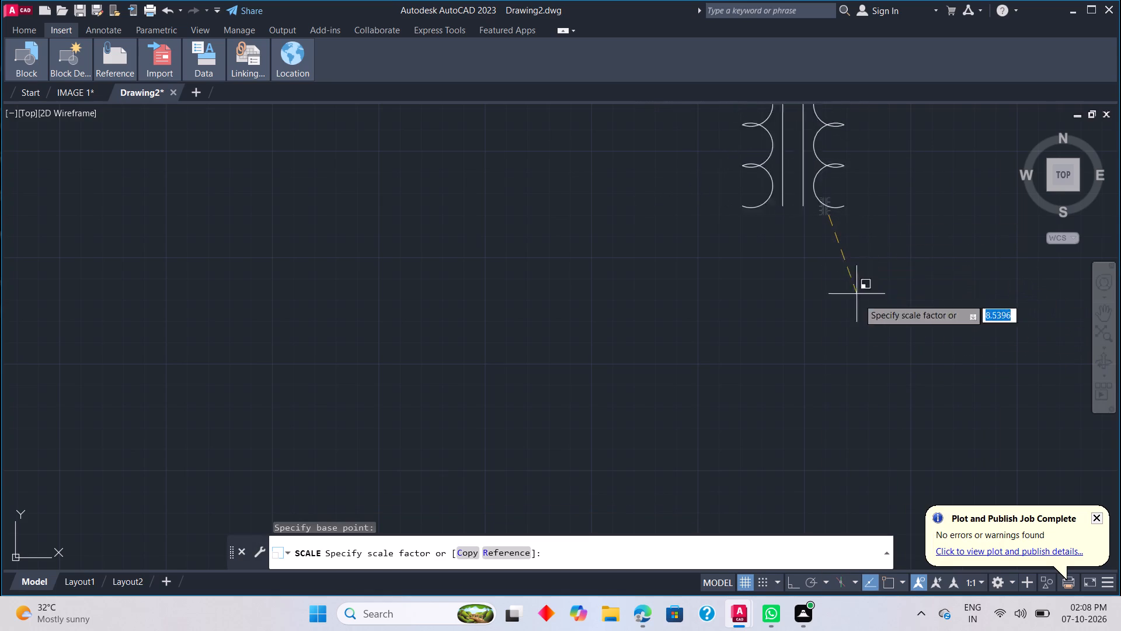
left_click(909, 283)
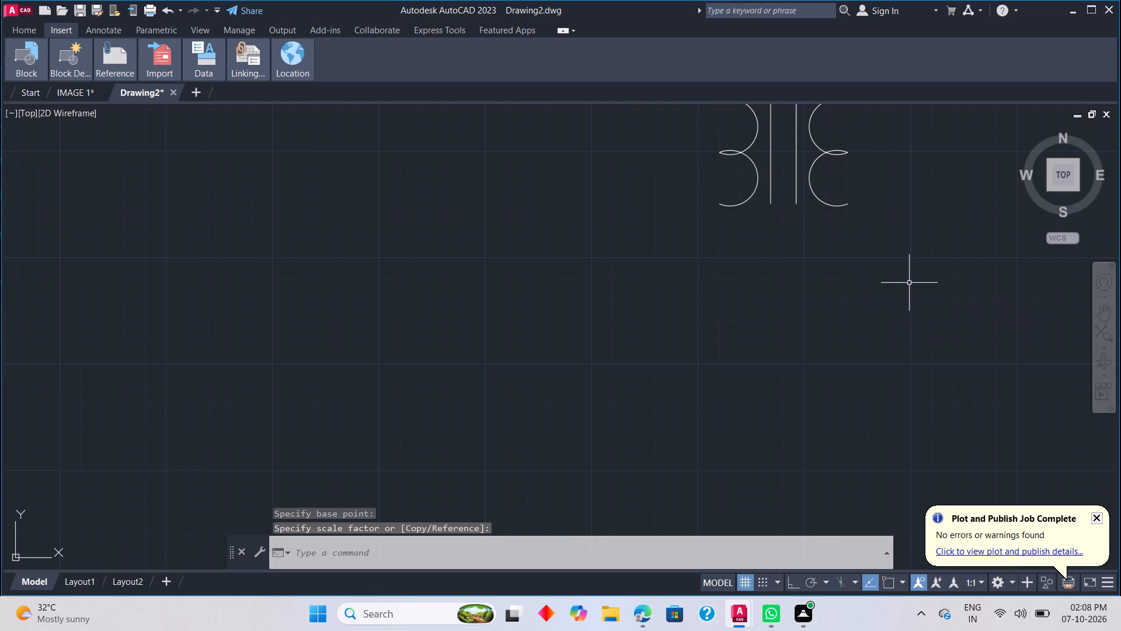
Move the enlarged transformer symbol by its insertion point into the empty space between the horizontal lines and the Line 1–3 box.
middle_click_drag(859, 235, 859, 241)
scroll(859, 235, "down", 1)
middle_click_drag(858, 245, 862, 353)
middle_click(864, 360)
middle_click(865, 365)
scroll(869, 347, "down", 3)
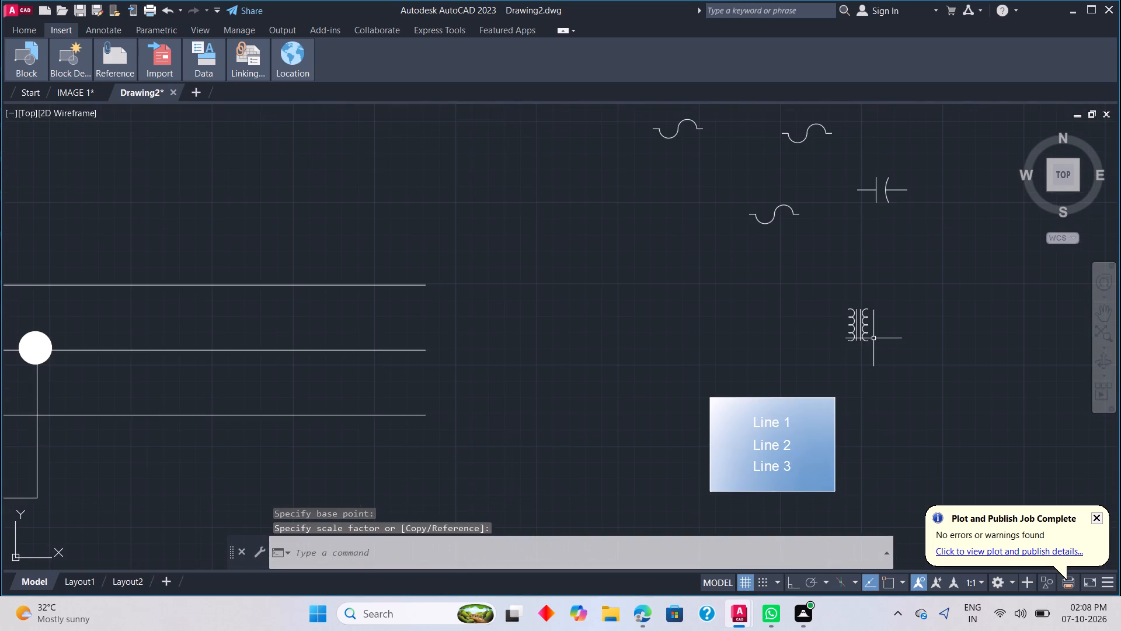
scroll(874, 338, "up", 1)
left_click(866, 319)
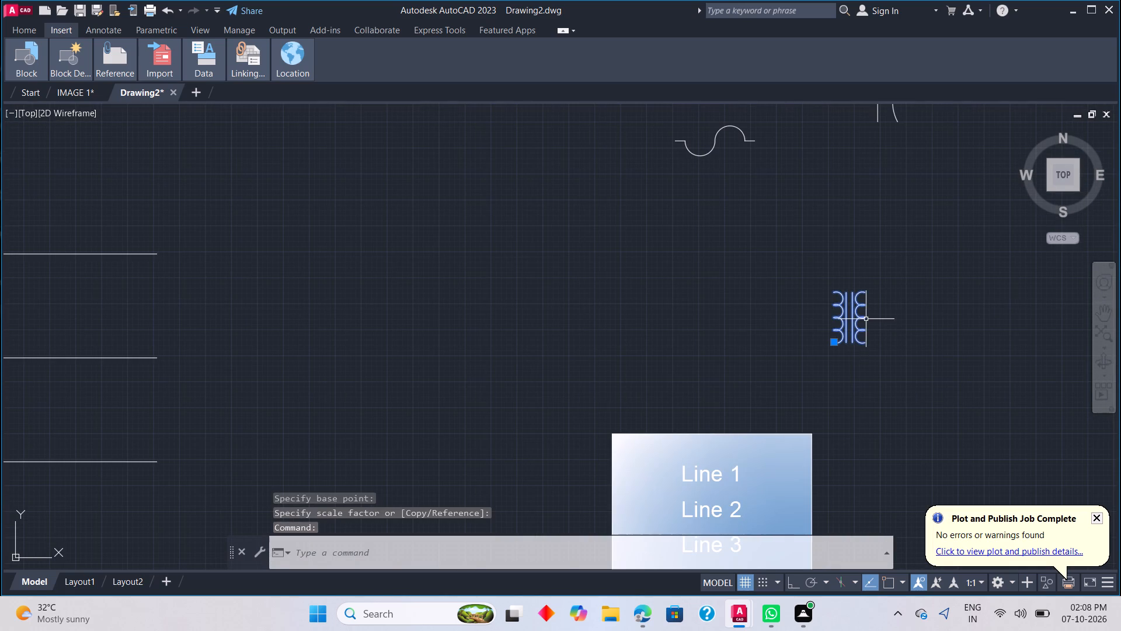
left_click_drag(835, 345, 817, 364)
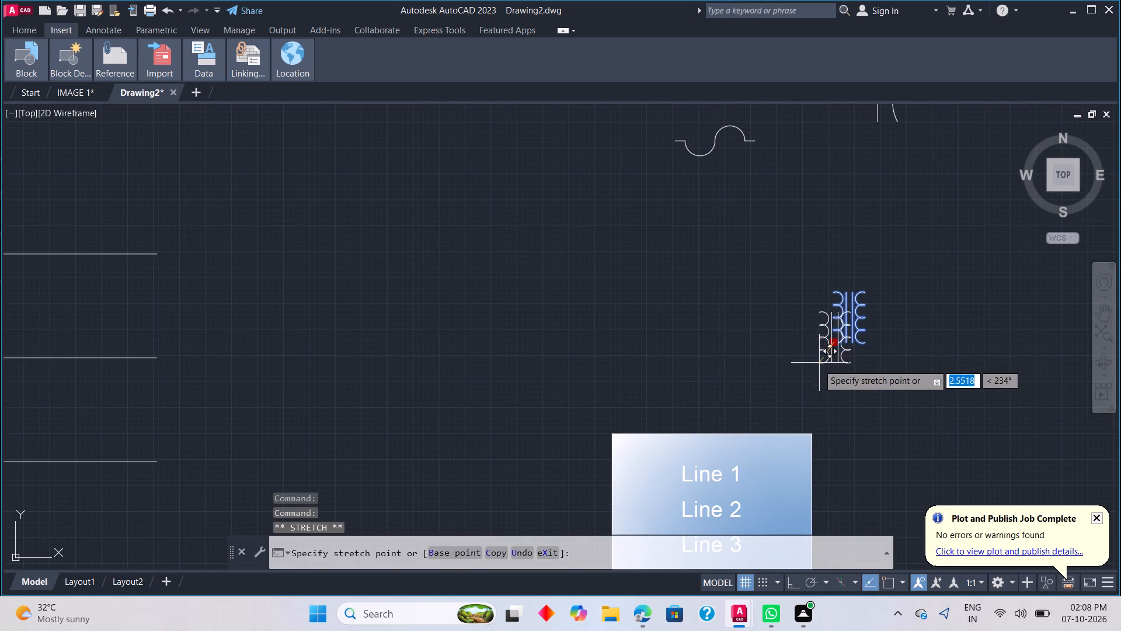
left_click_drag(817, 364, 311, 424)
left_click(311, 424)
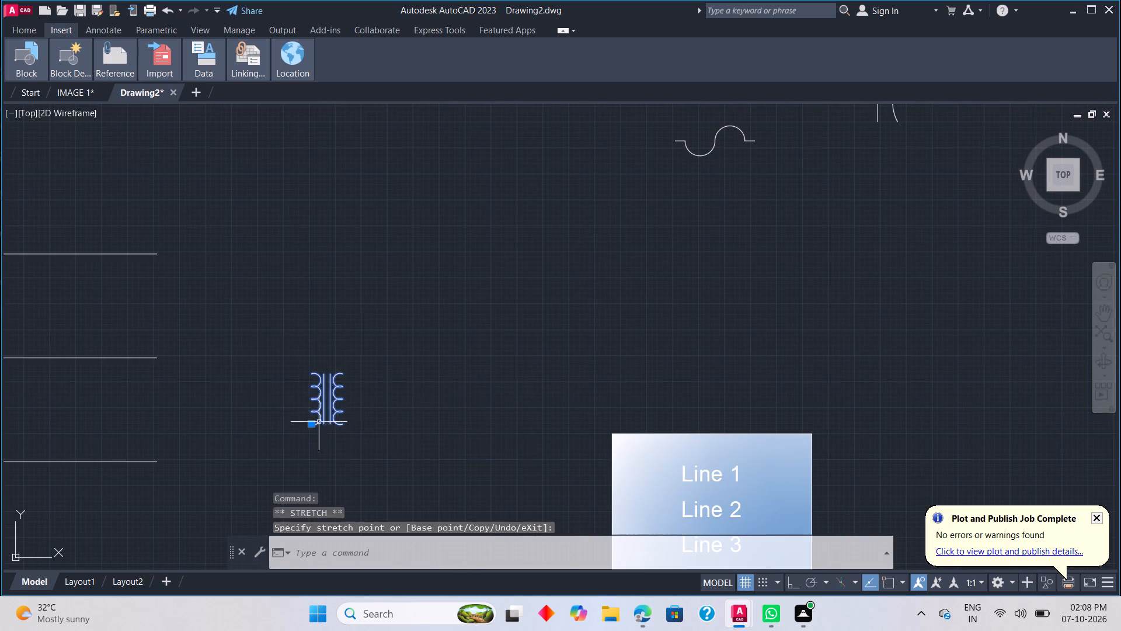
Rotate the transformer symbol freehand by about a quarter turn around its lower-right corner, so its coils run horizontally.
scroll(349, 411, "up", 2)
scroll(354, 408, "down", 1)
middle_click_drag(354, 408, 605, 335)
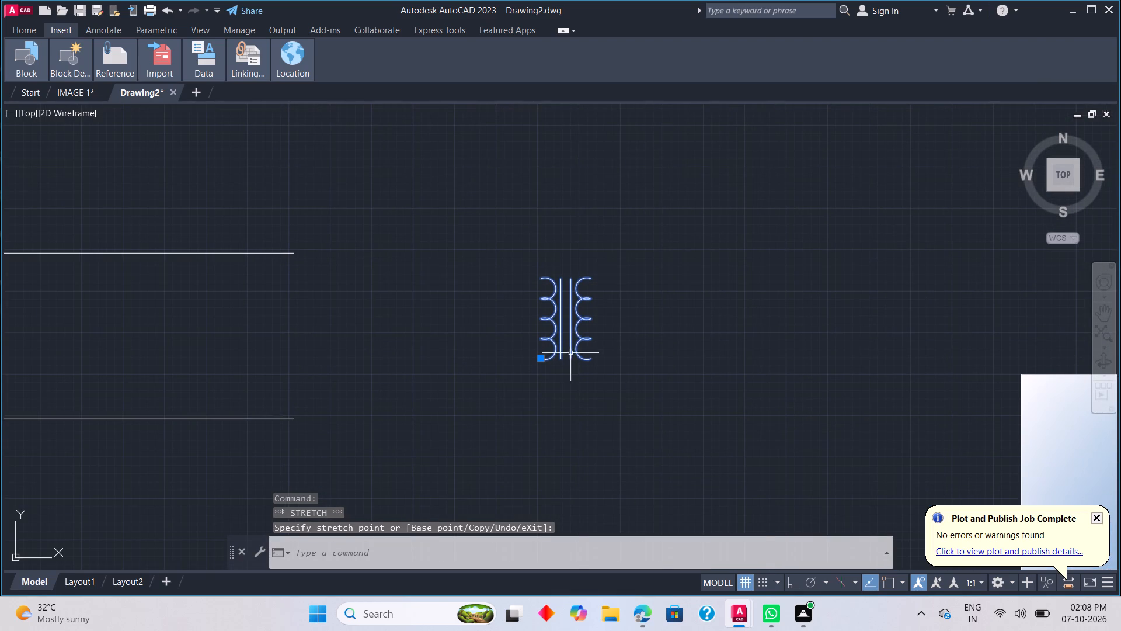
right_click(601, 328)
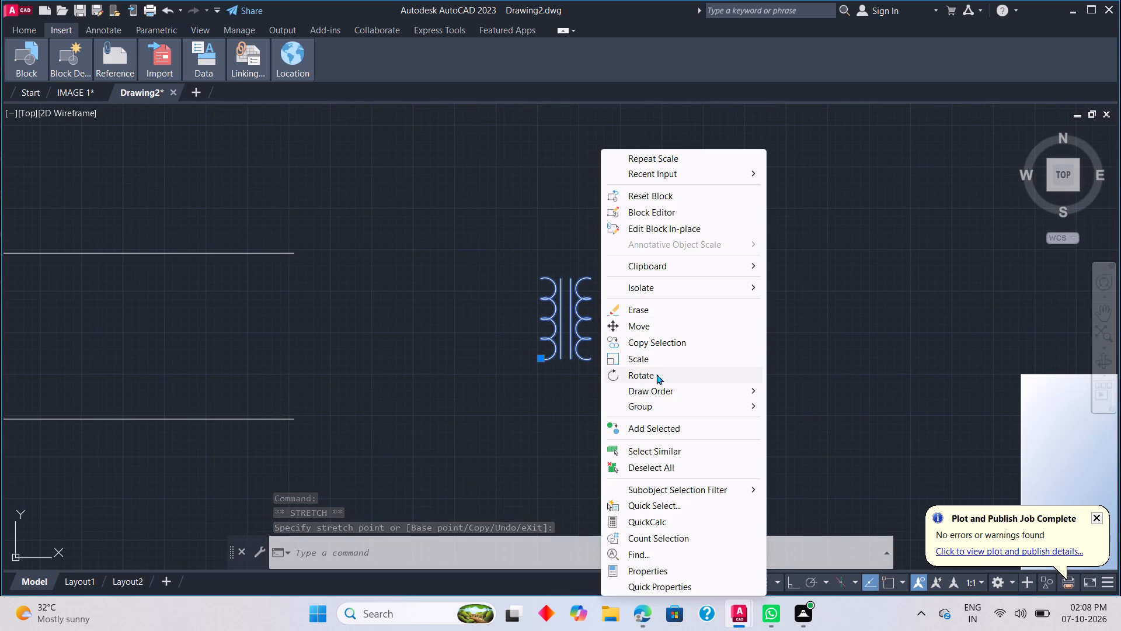
left_click(656, 374)
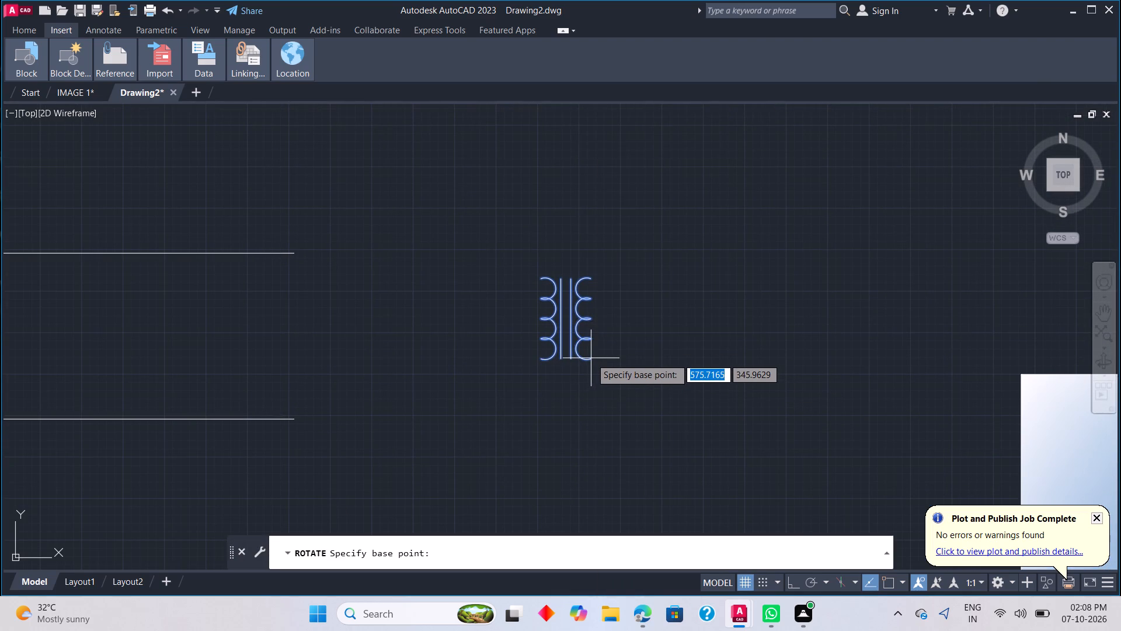
left_click(591, 358)
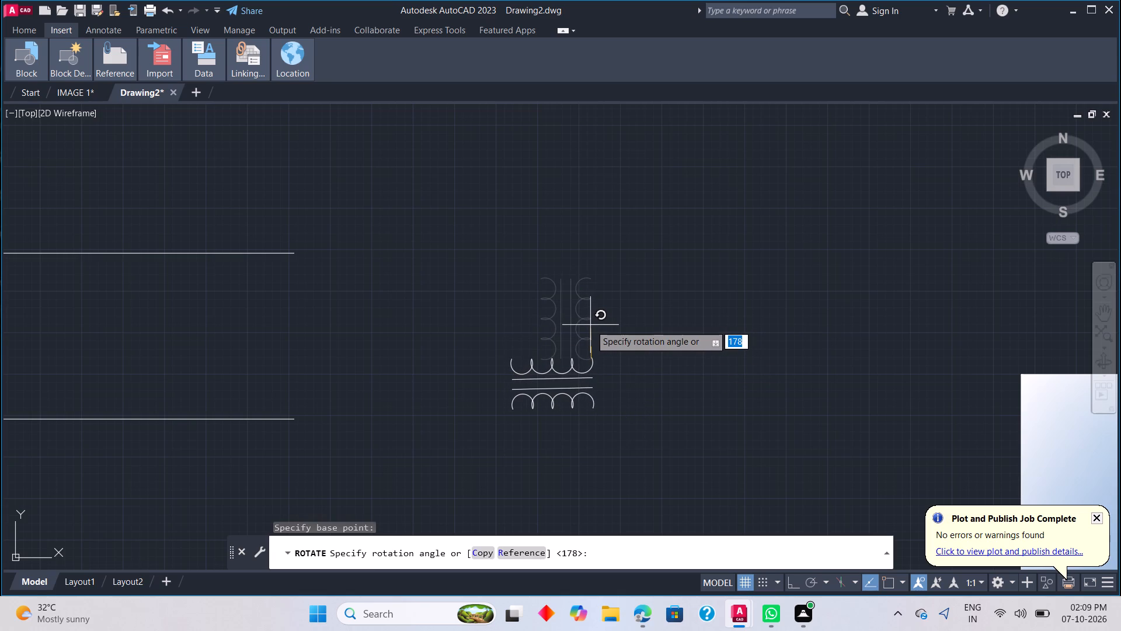
scroll(590, 325, "up", 2)
middle_click_drag(568, 332, 583, 308)
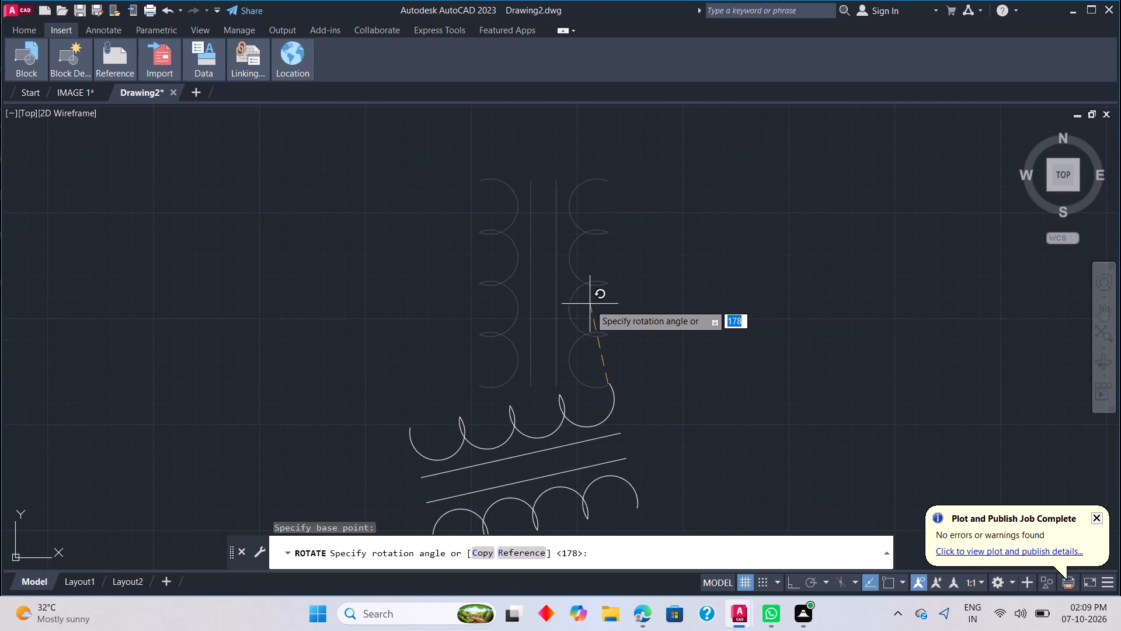
middle_click_drag(591, 304, 615, 257)
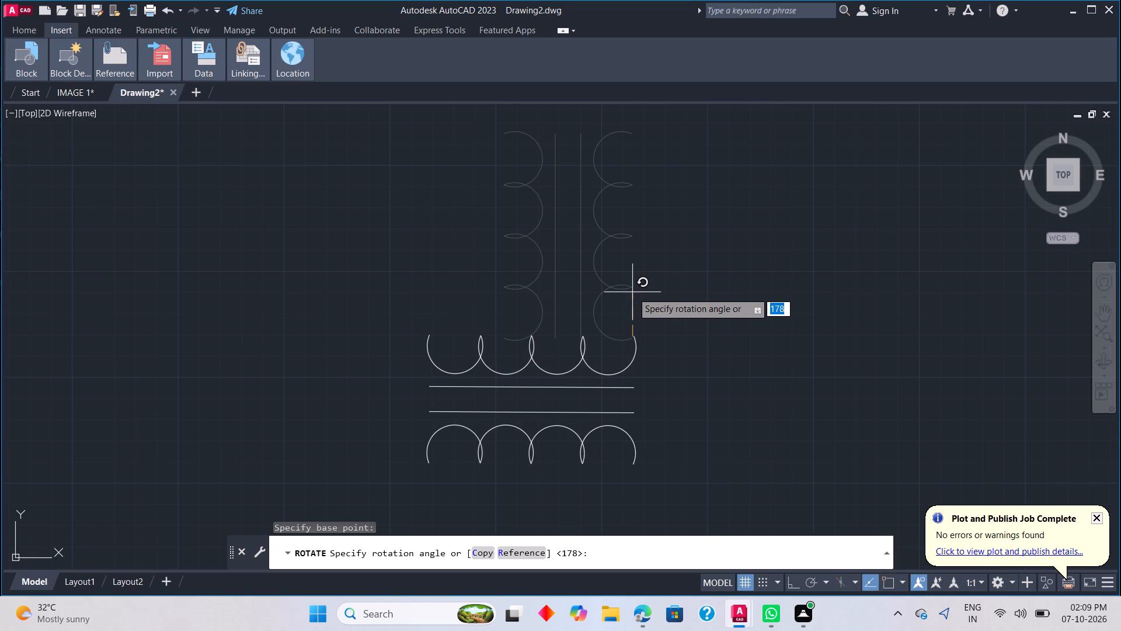
left_click(632, 292)
scroll(661, 337, "down", 1)
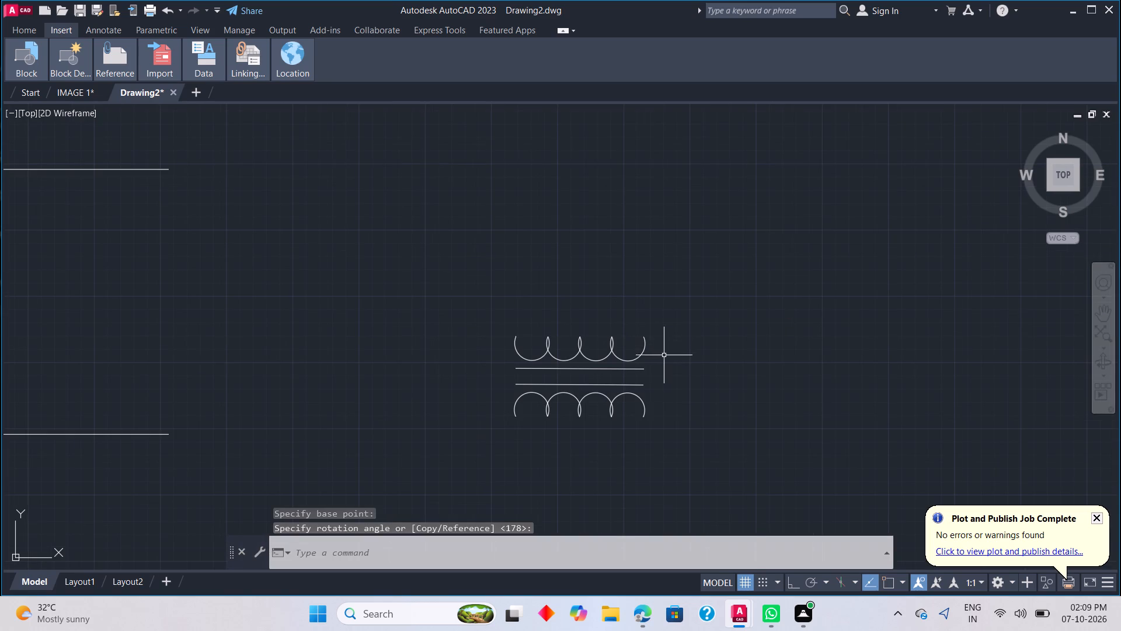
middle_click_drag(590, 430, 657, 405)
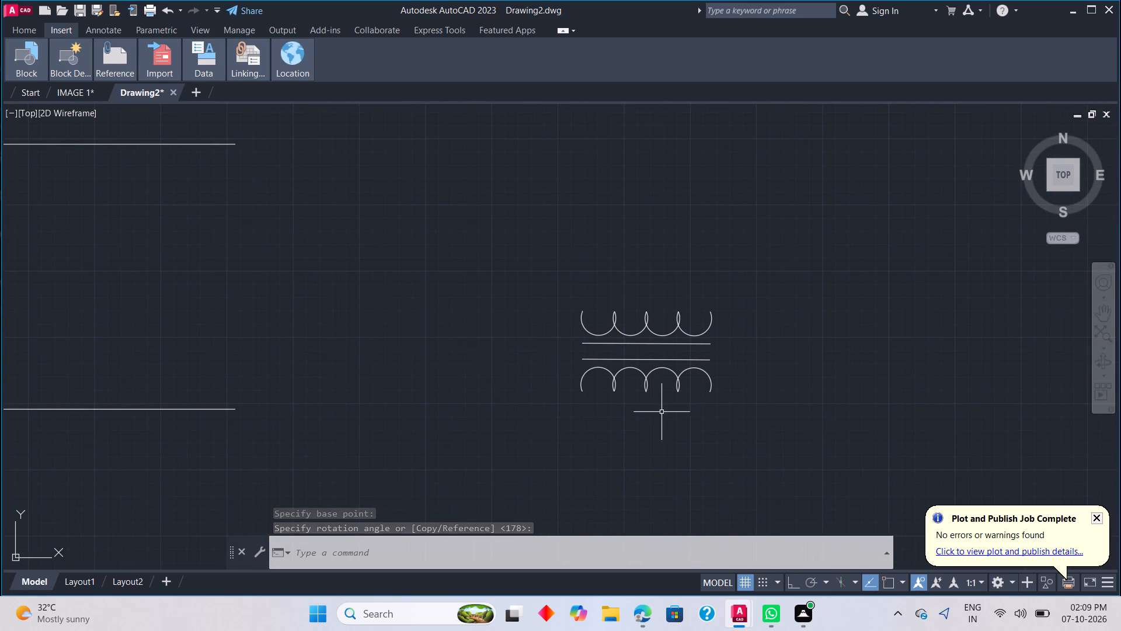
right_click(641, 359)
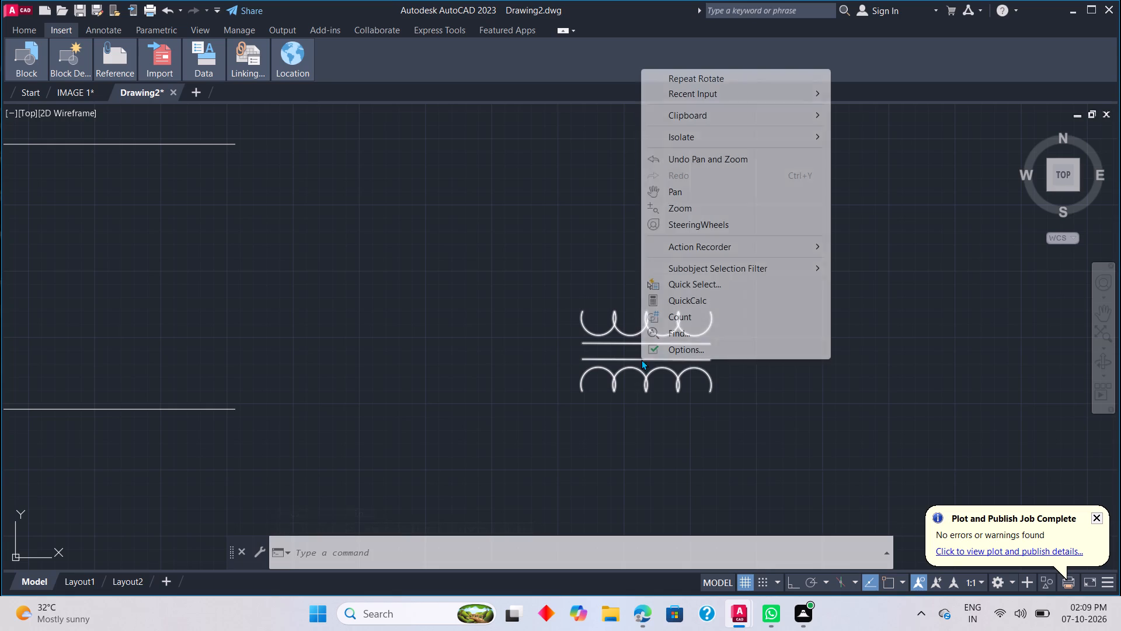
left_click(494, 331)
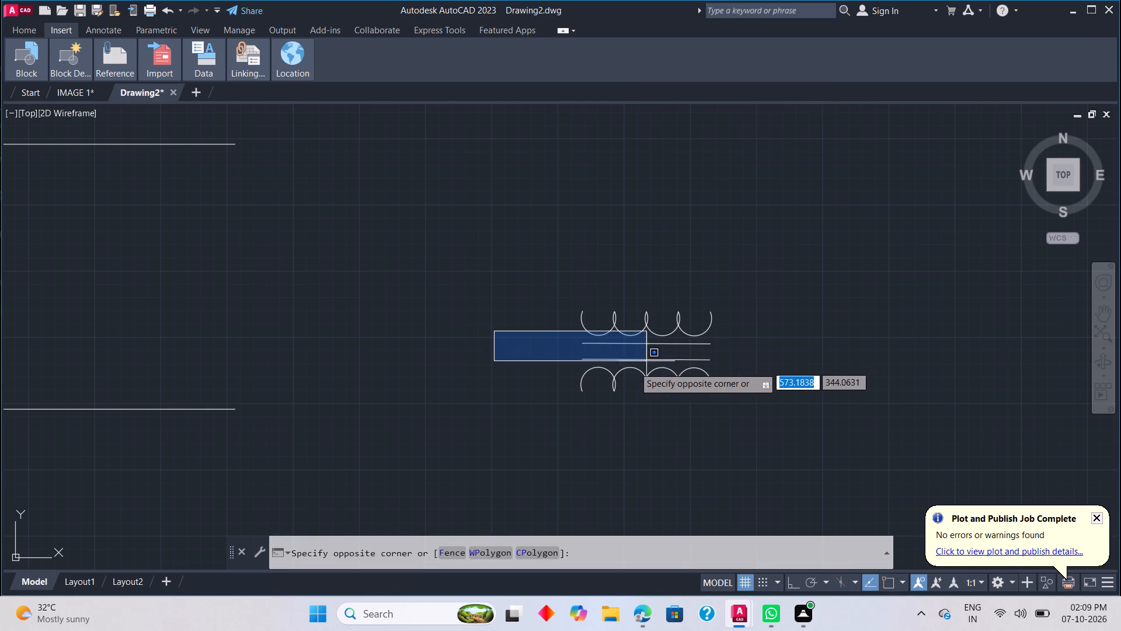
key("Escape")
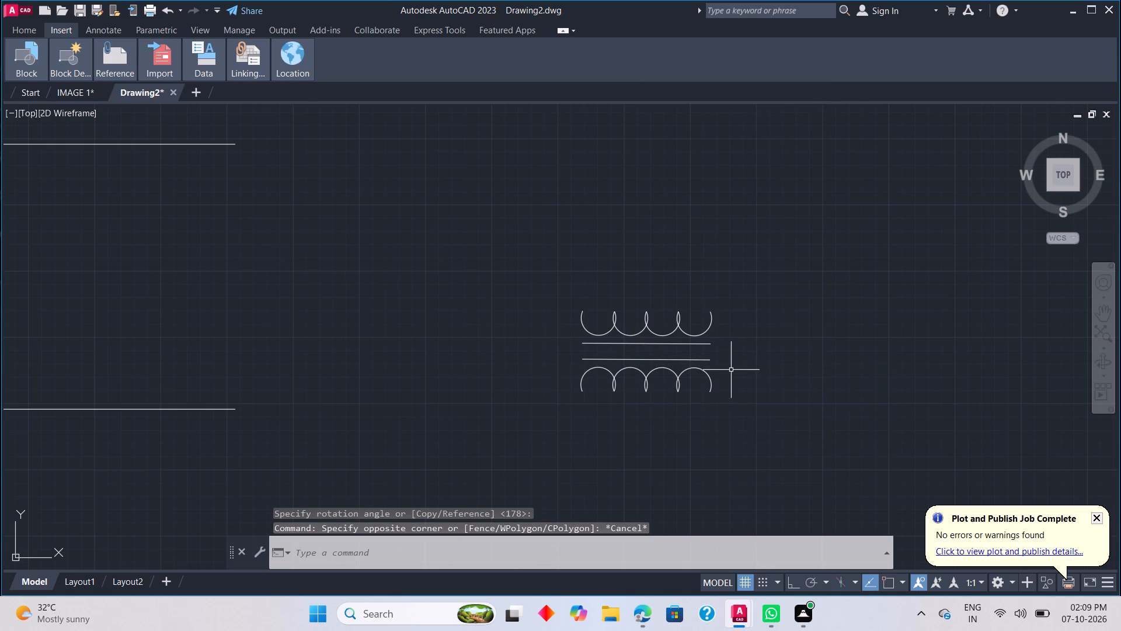
Scale up the rotated transformer symbol freehand, using the right end of its lower coil as the base point.
left_click(644, 344)
right_click(648, 343)
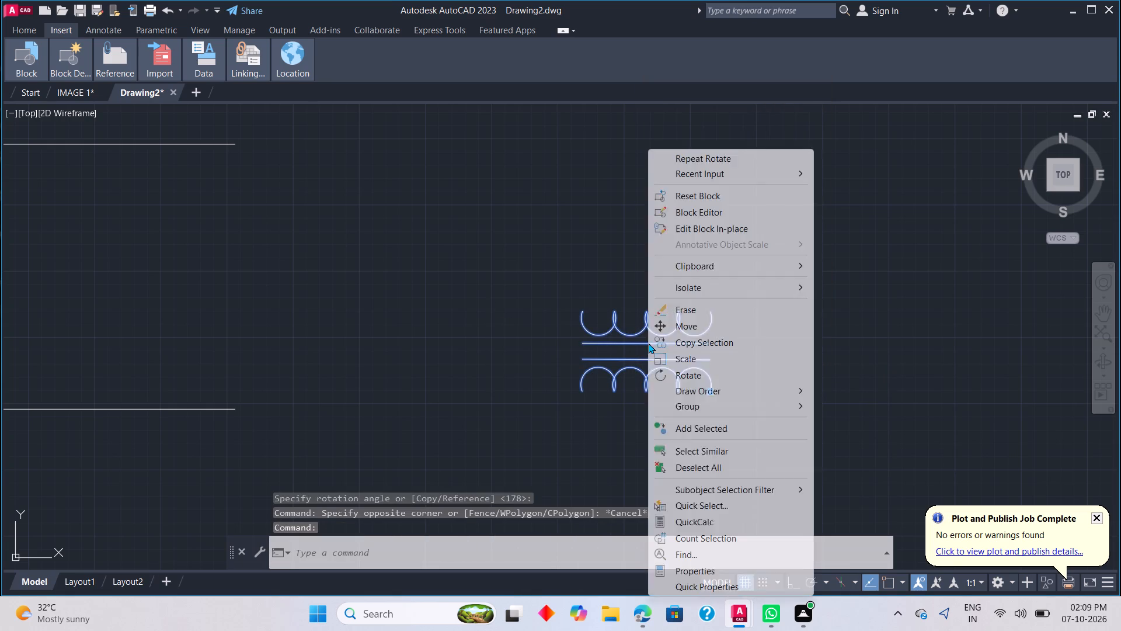
left_click(696, 360)
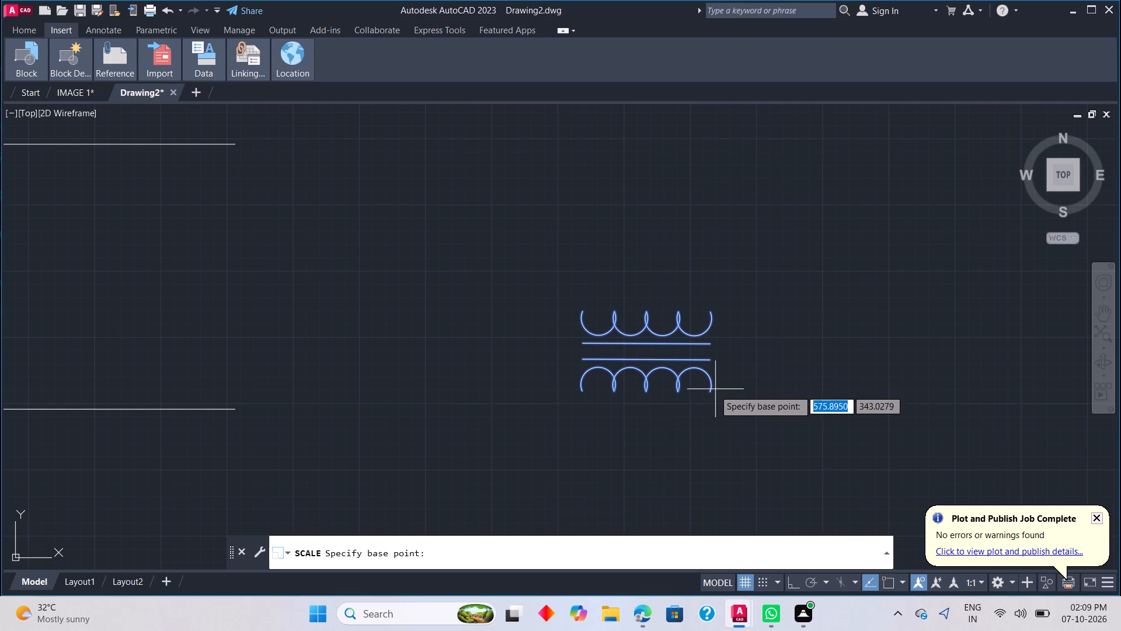
left_click_drag(711, 390, 788, 452)
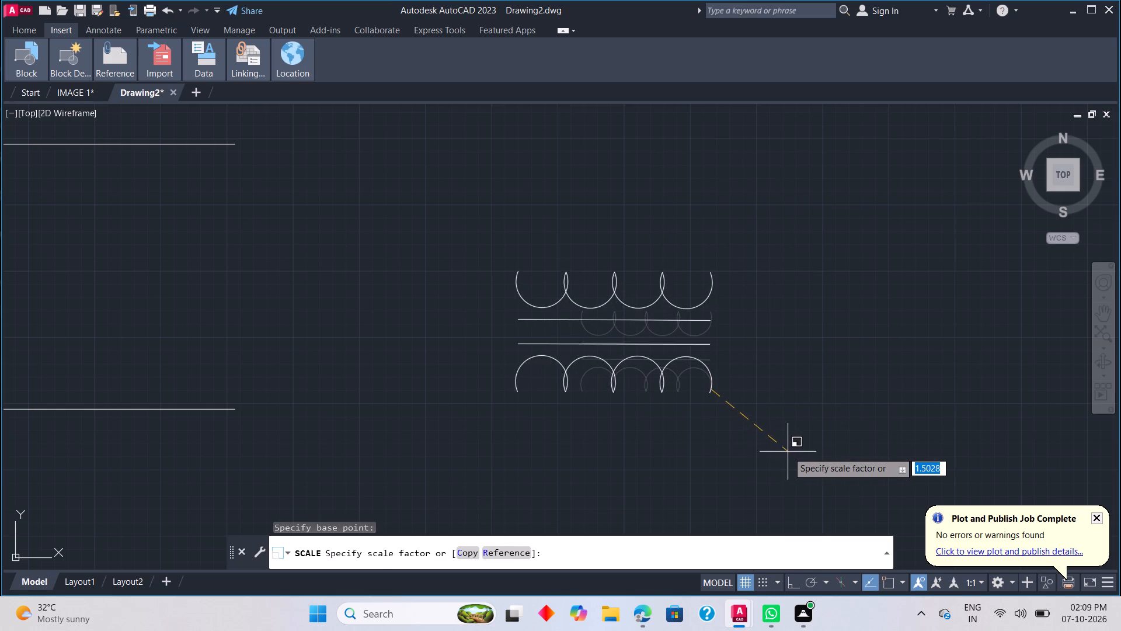
left_click_drag(788, 452, 802, 456)
left_click(802, 456)
scroll(693, 410, "down", 2)
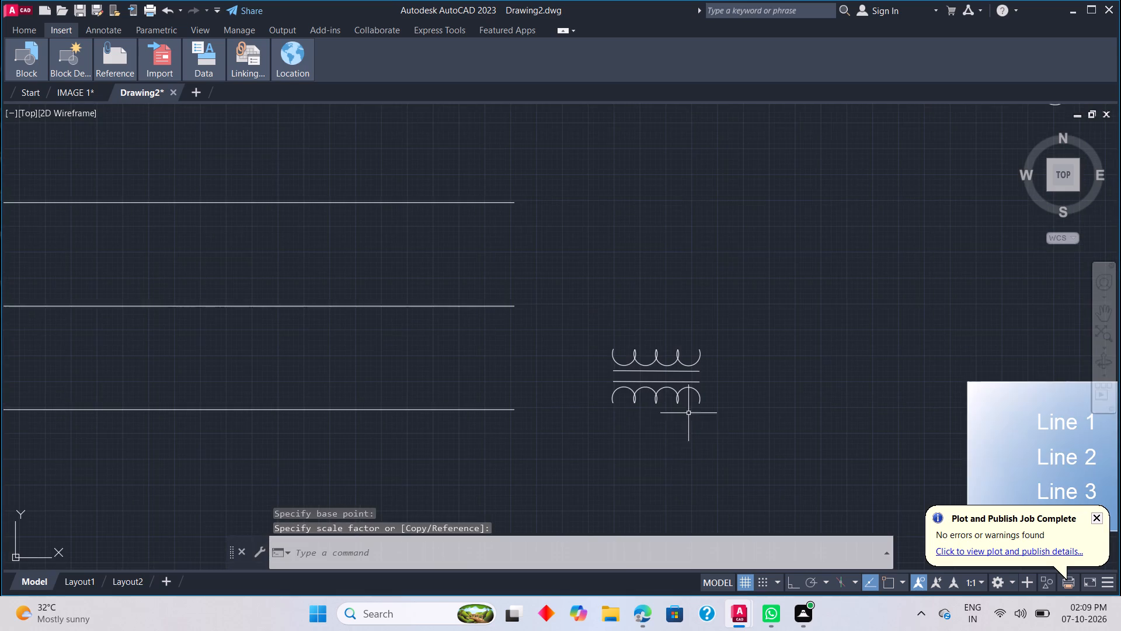
Move the transformer symbol by its insertion point into the bottom connecting line's gap, with the upper coil just below the line ends.
middle_click_drag(645, 415, 809, 349)
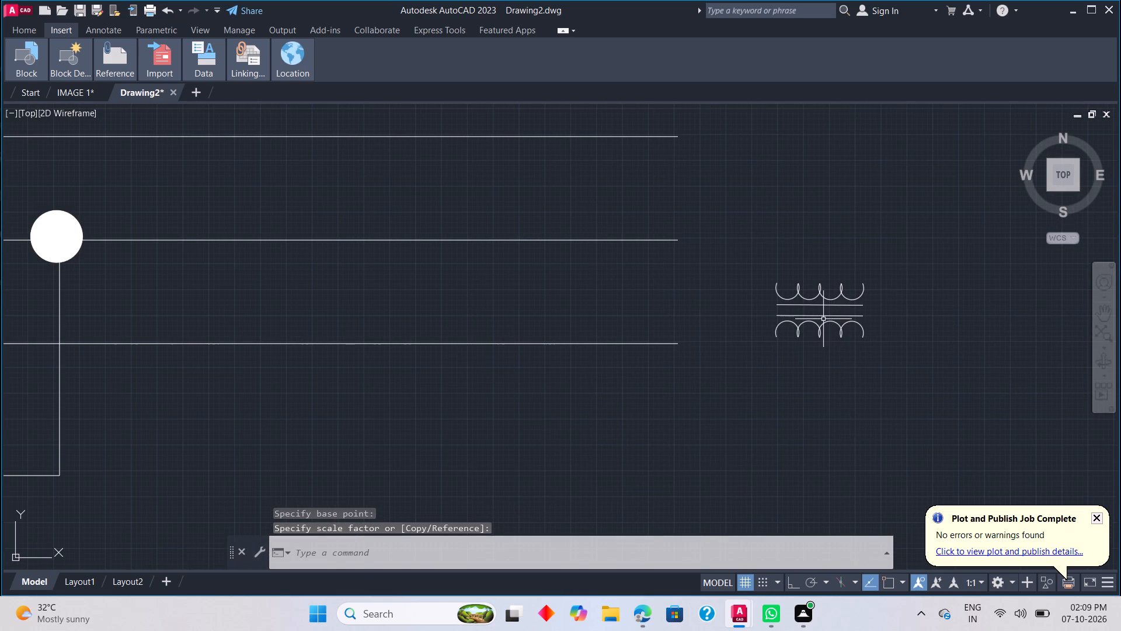
left_click(827, 315)
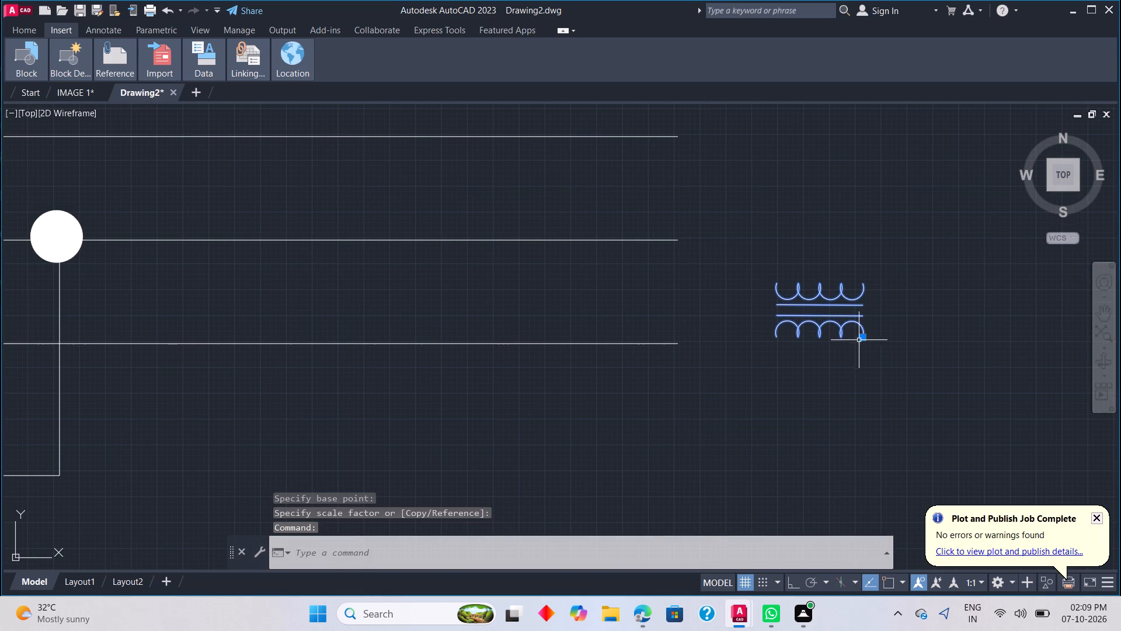
left_click_drag(861, 338, 281, 441)
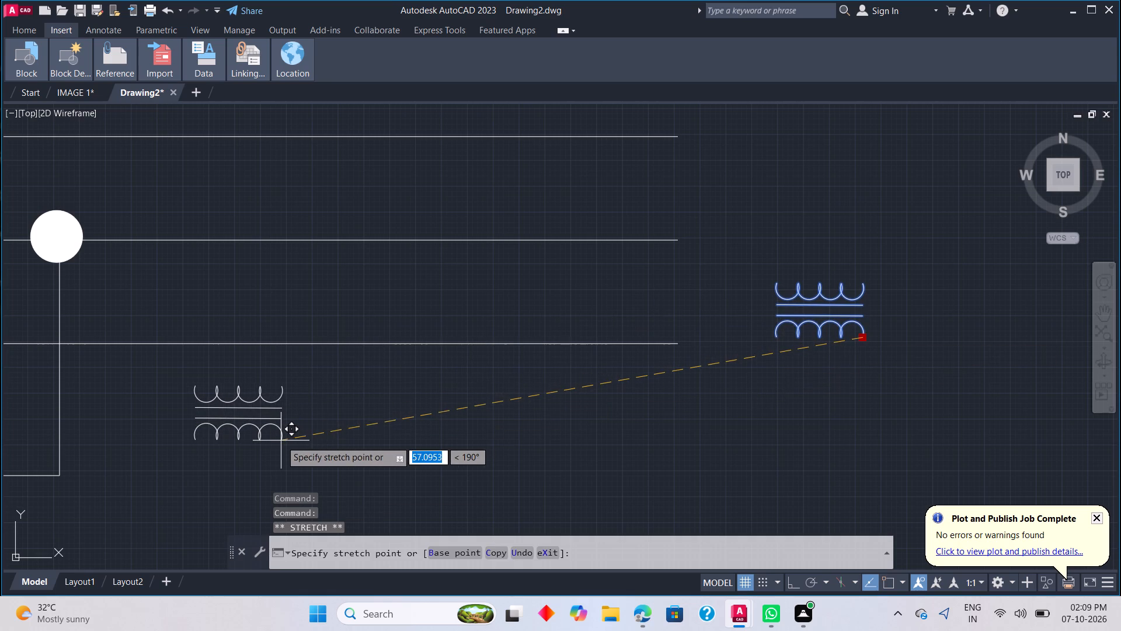
middle_click_drag(278, 440, 659, 351)
middle_click(660, 349)
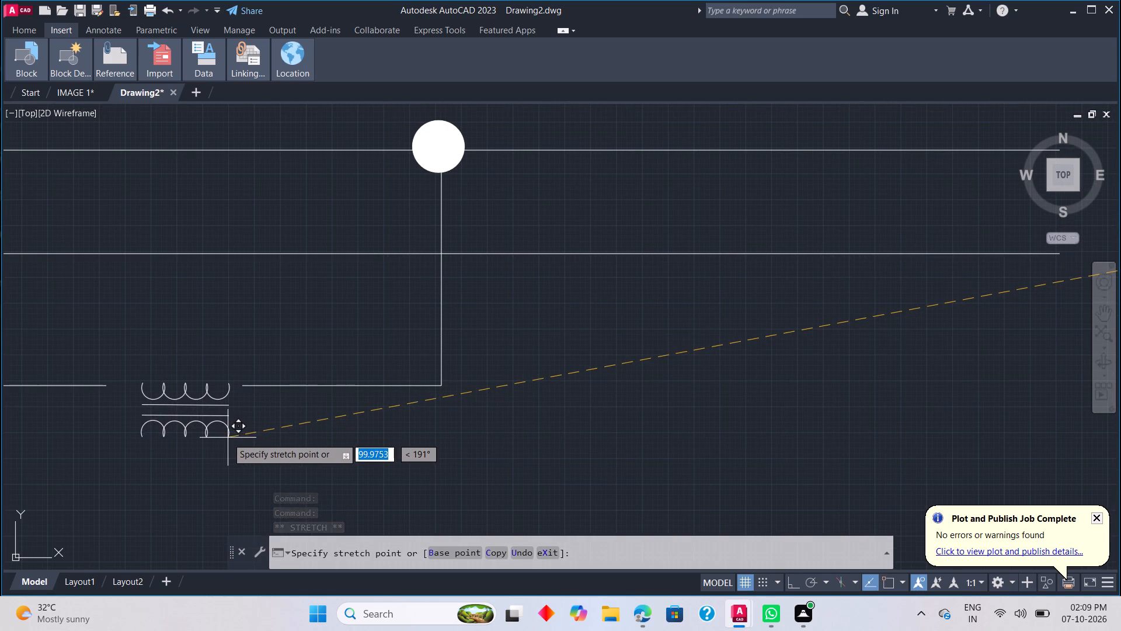
left_click(222, 442)
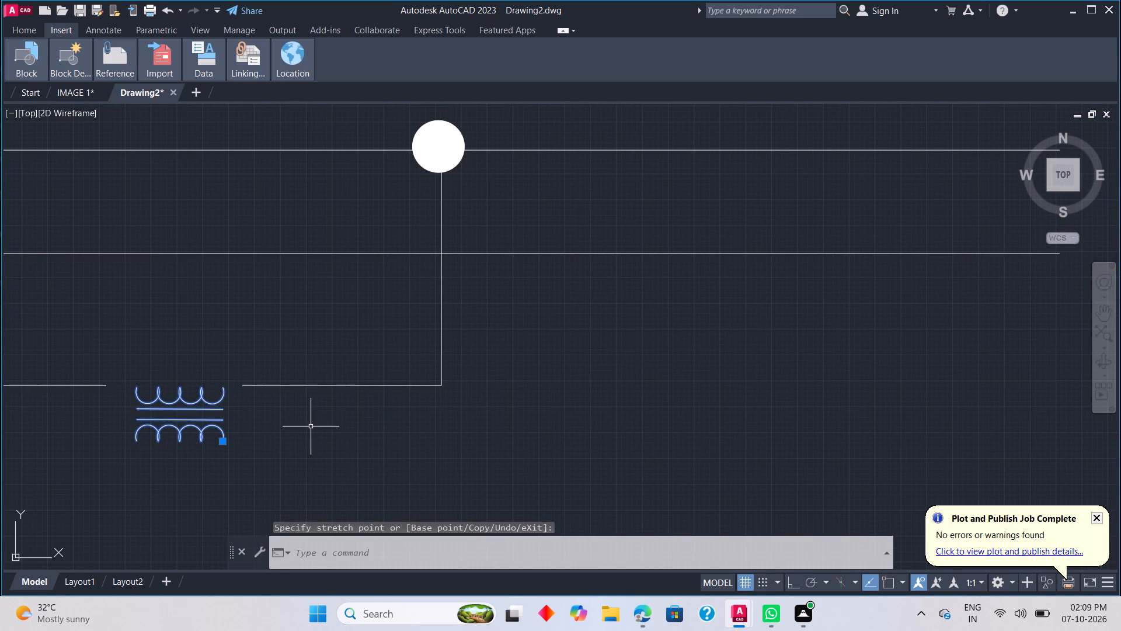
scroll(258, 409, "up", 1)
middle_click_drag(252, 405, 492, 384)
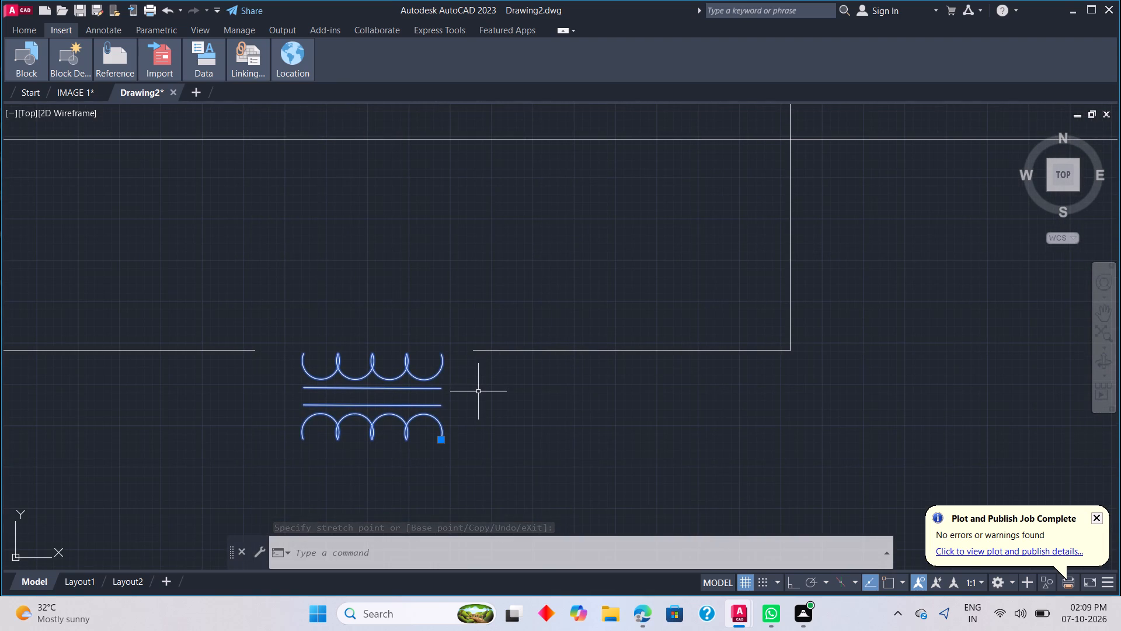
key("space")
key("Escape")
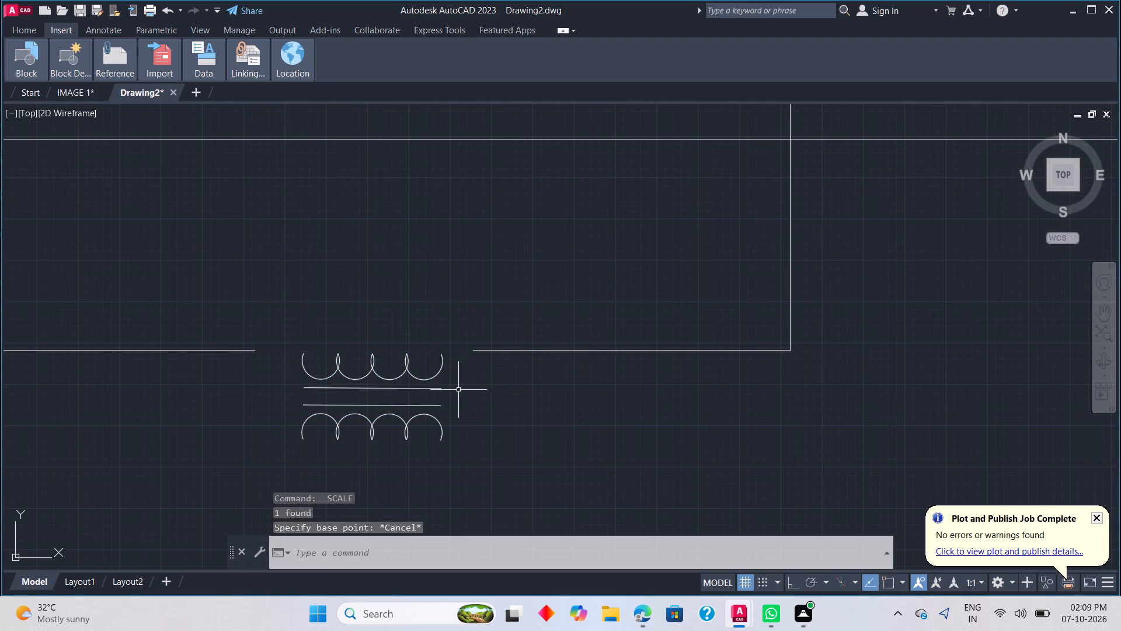
Check how the transformer symbol fits in the bottom connecting line's gap, up close and within the whole circuit.
scroll(455, 390, "up", 1)
scroll(465, 377, "down", 1)
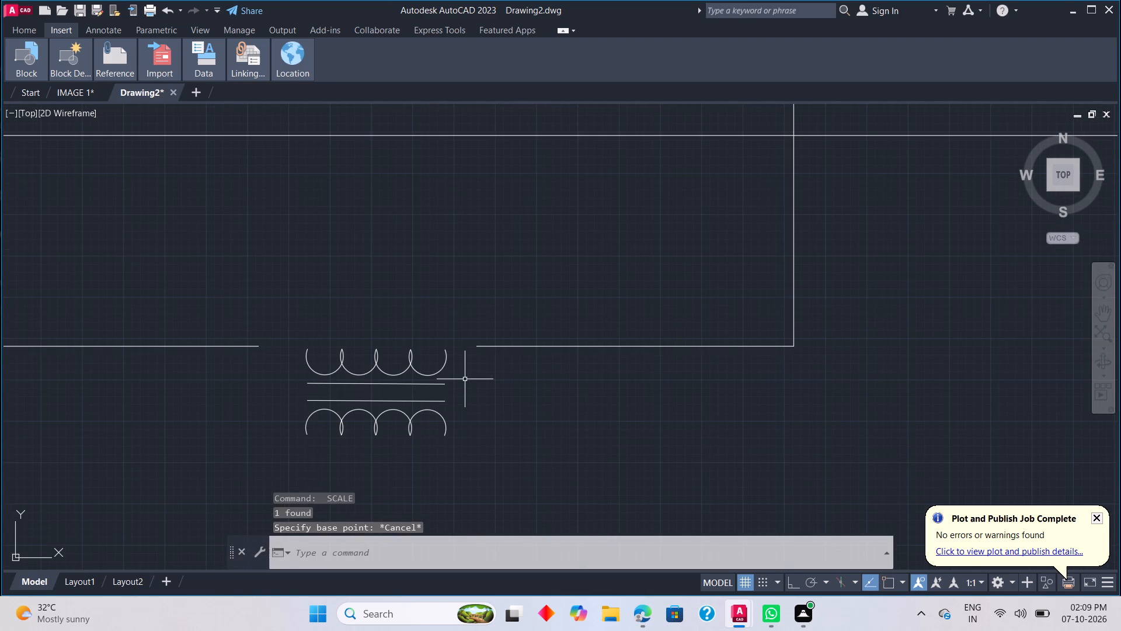
scroll(465, 379, "up", 2)
scroll(465, 383, "down", 5)
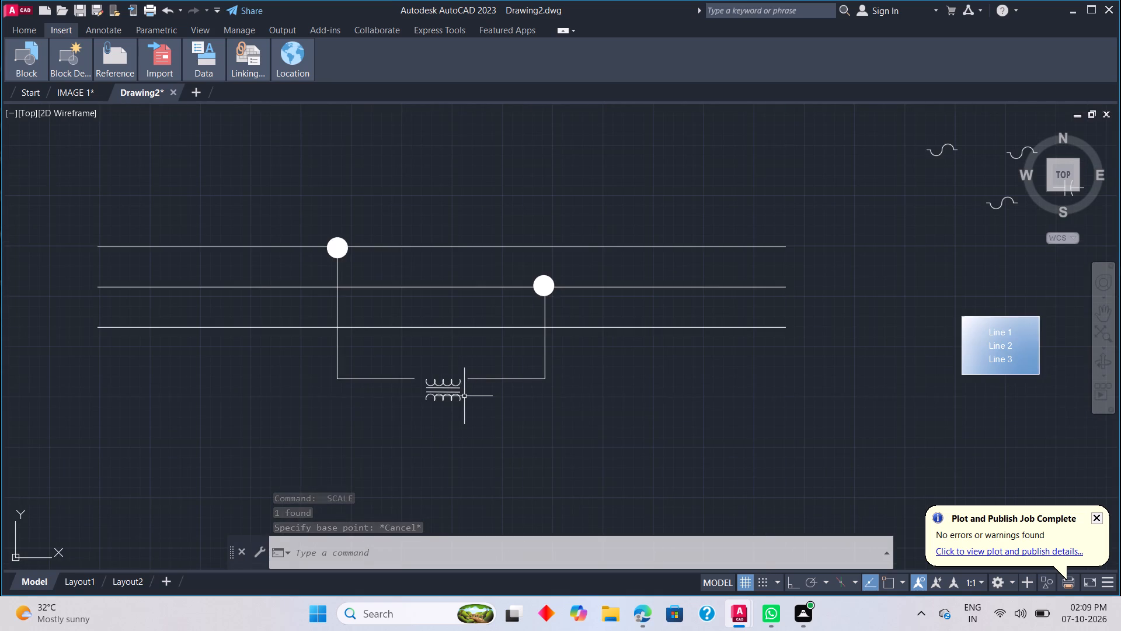
scroll(464, 396, "up", 1)
middle_click_drag(485, 404, 484, 404)
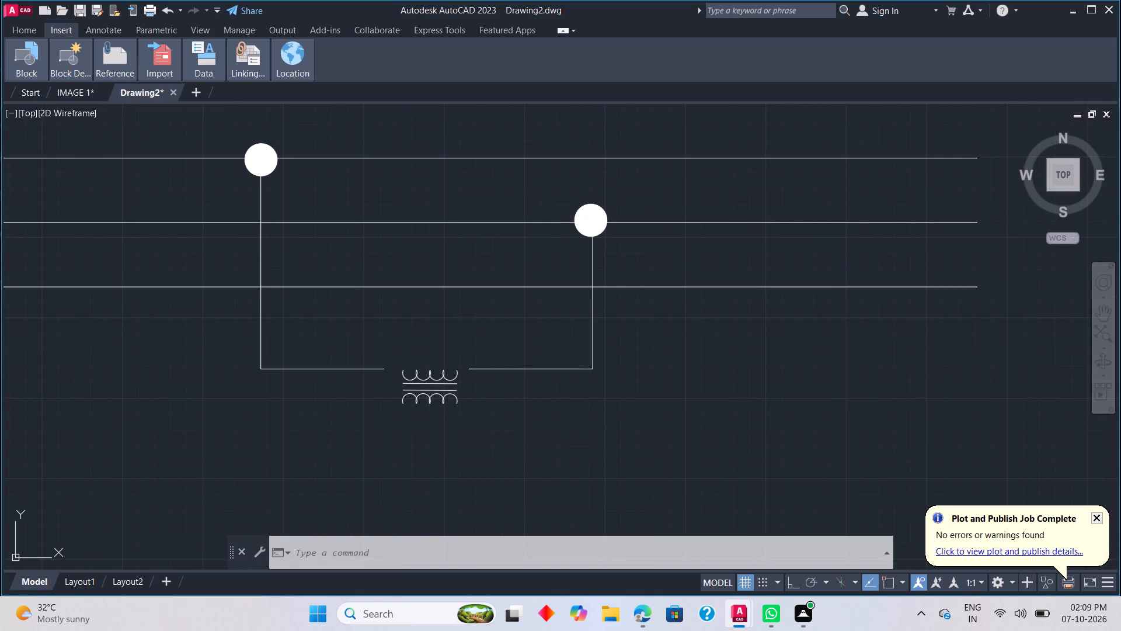
middle_click_drag(484, 404, 548, 453)
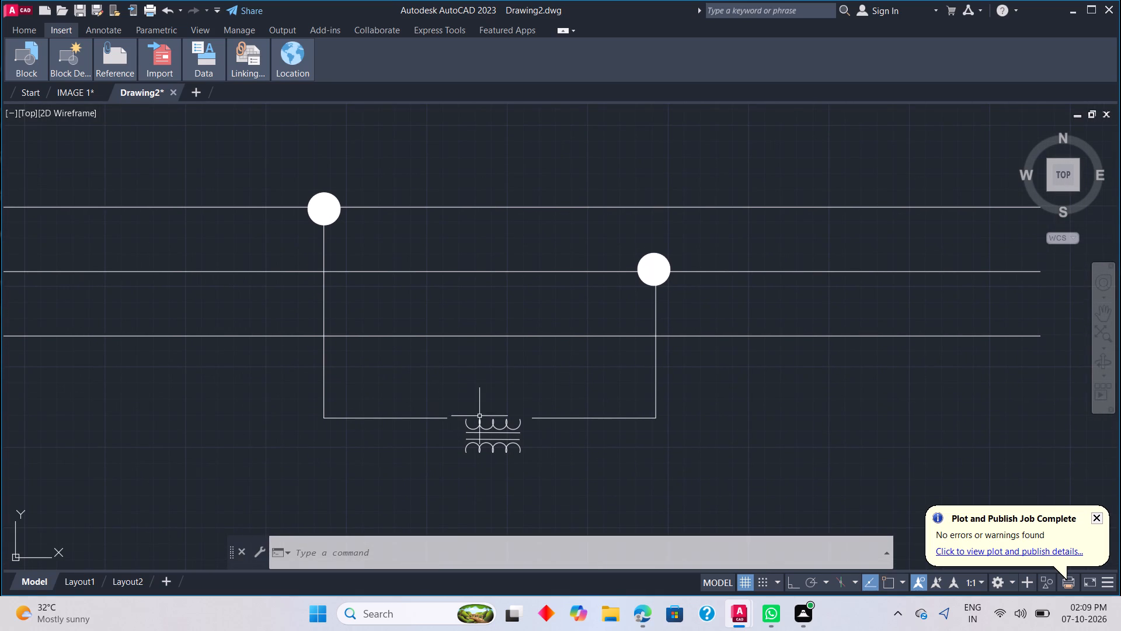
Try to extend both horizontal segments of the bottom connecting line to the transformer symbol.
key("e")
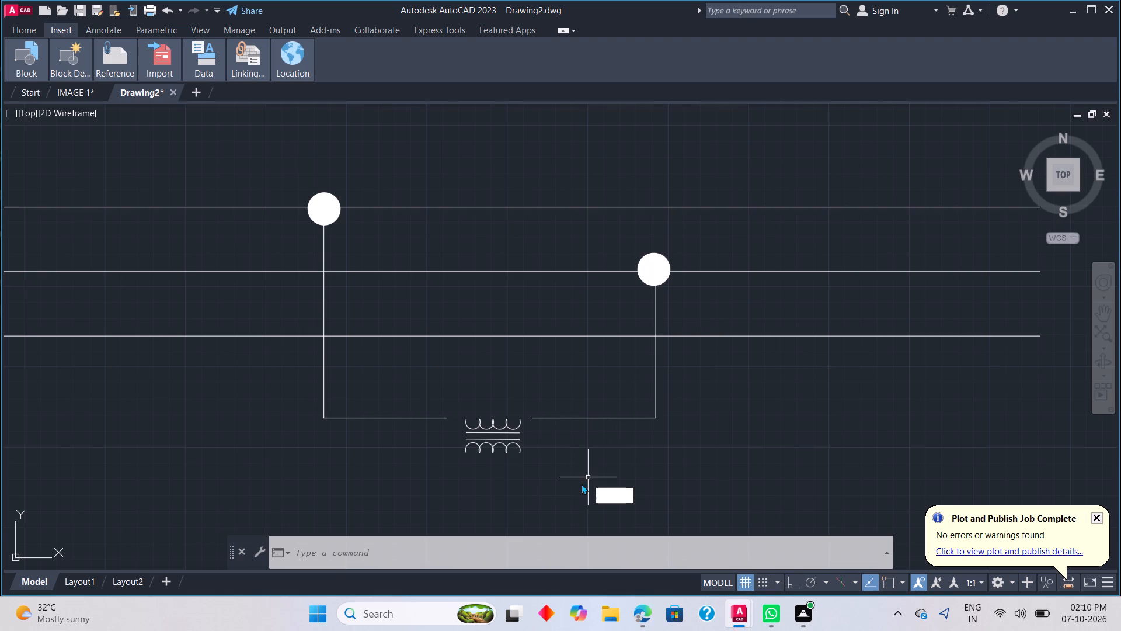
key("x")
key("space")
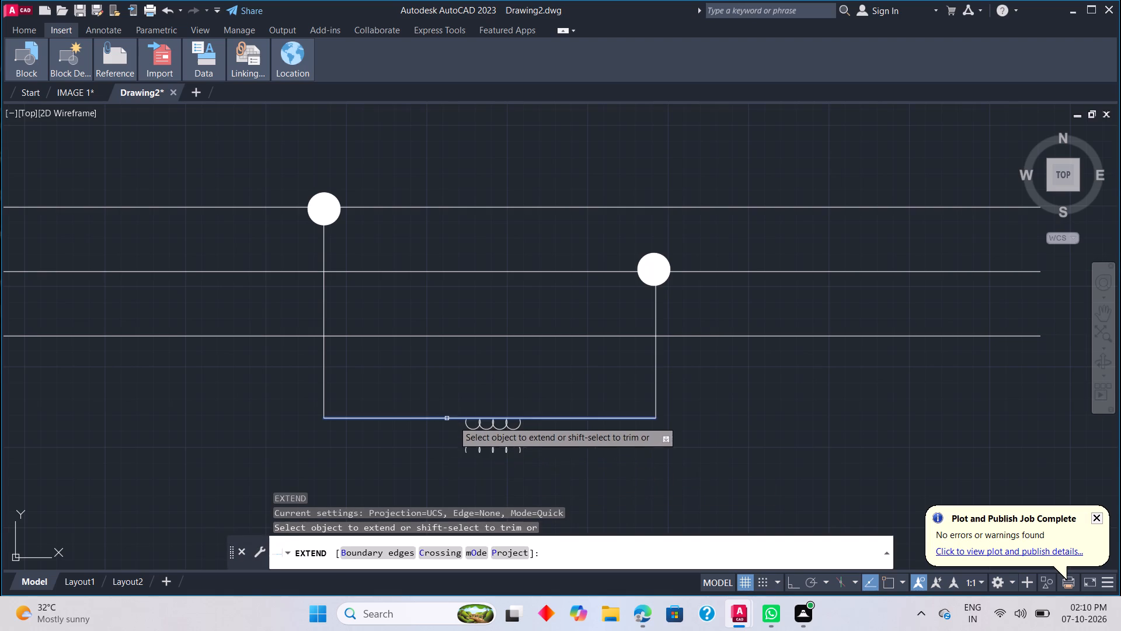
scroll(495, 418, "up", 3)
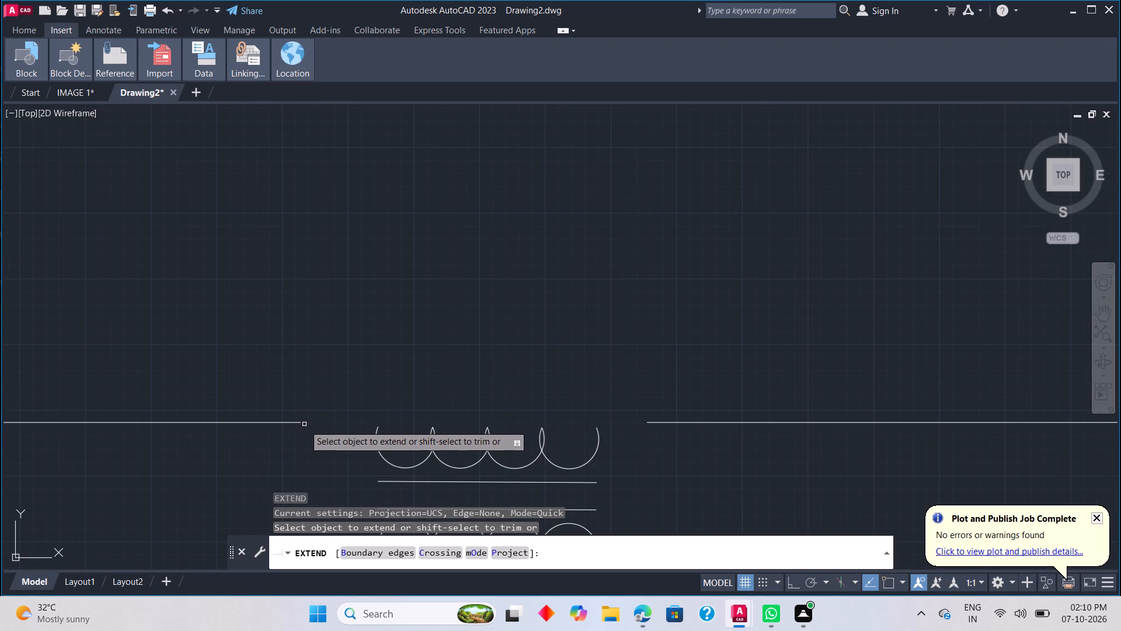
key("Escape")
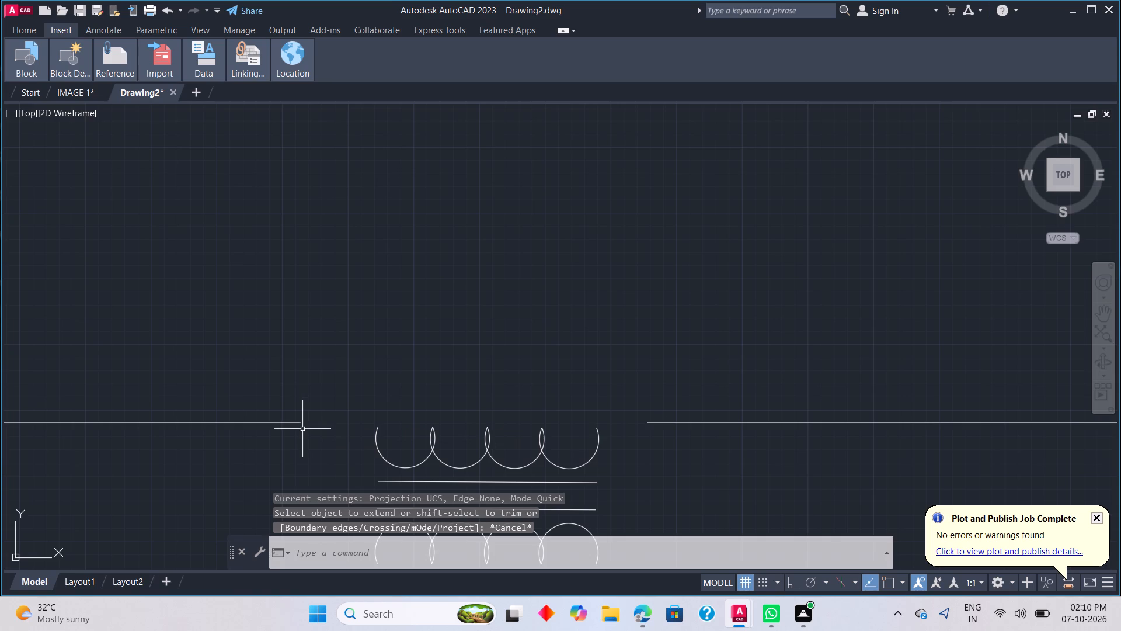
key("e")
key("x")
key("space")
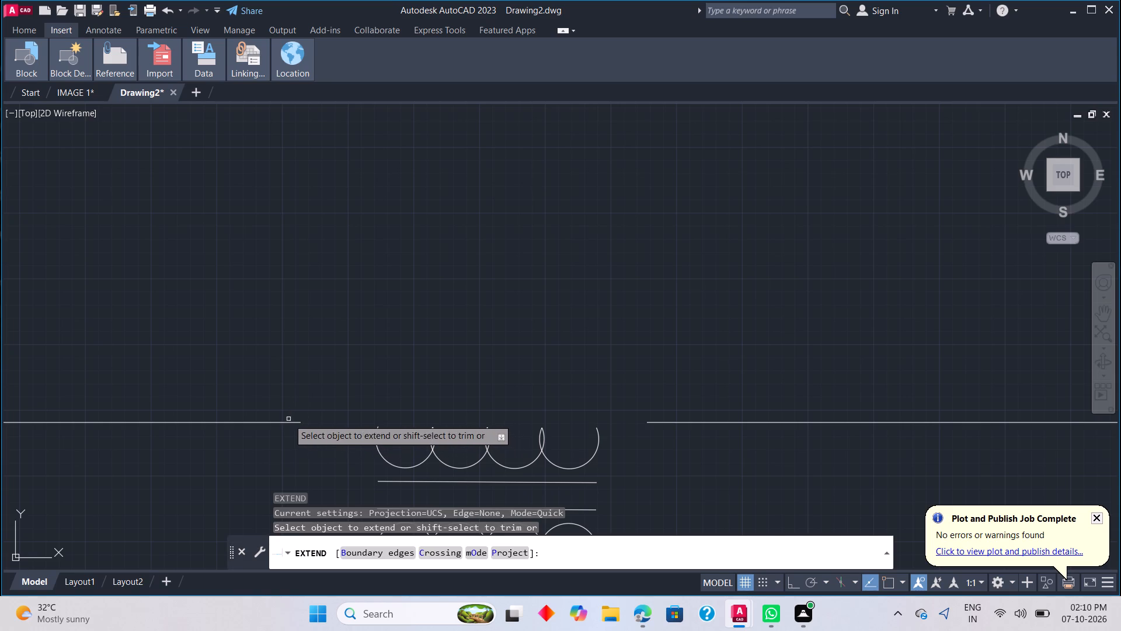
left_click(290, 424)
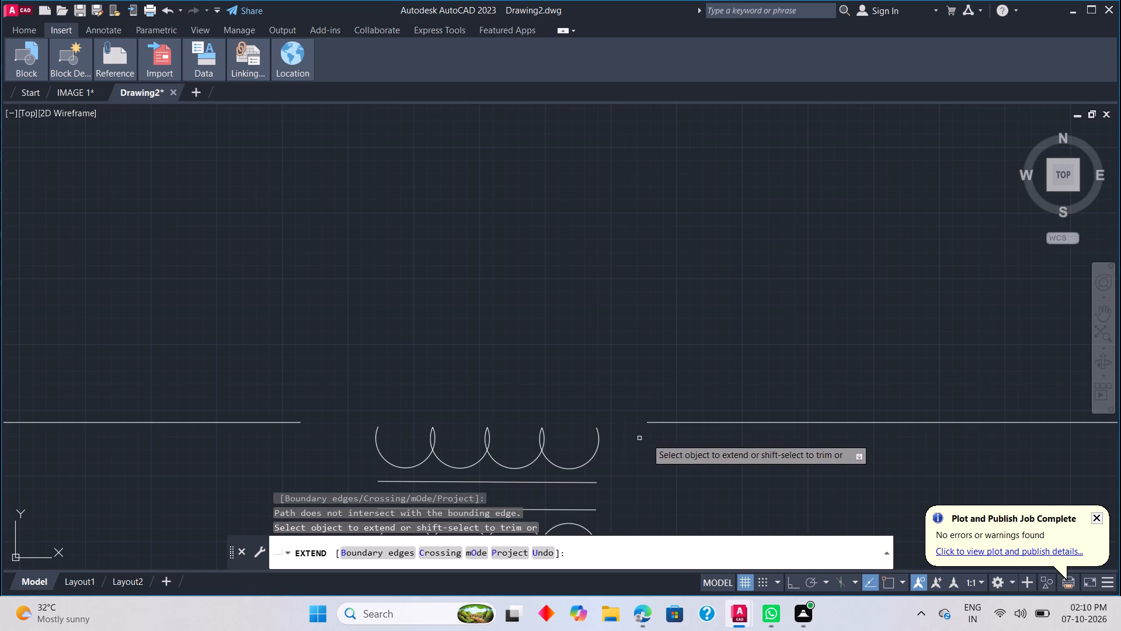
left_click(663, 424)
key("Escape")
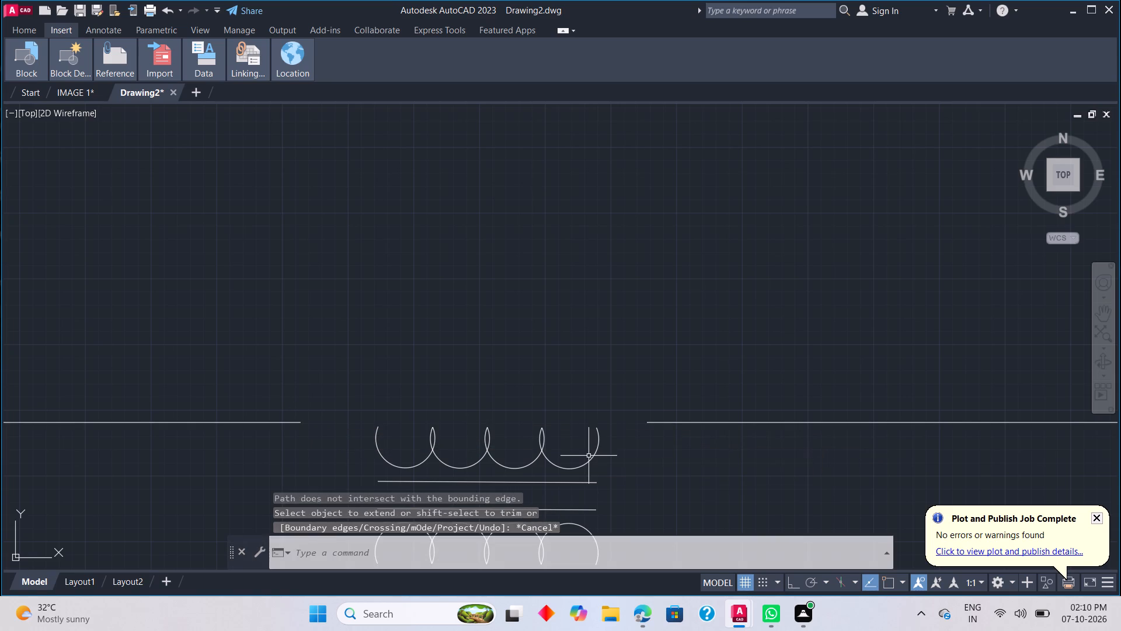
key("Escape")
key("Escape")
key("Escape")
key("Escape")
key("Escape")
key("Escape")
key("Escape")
Erase the horizontal segment of the bottom connecting line to the left of the transformer symbol.
scroll(278, 418, "down", 2)
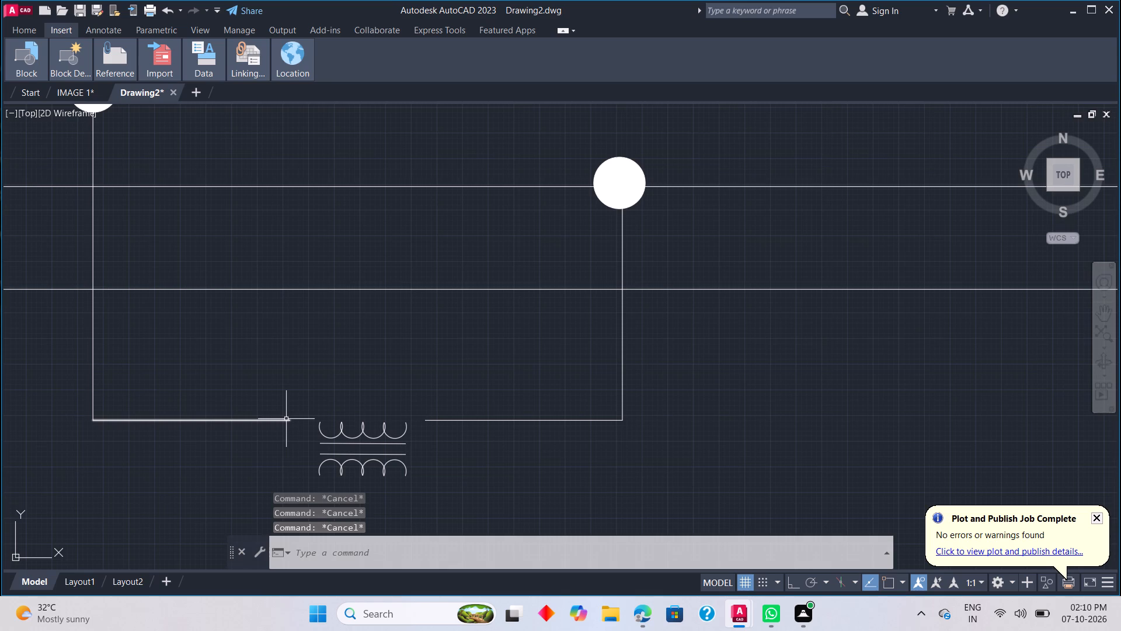
left_click(284, 419)
key("Delete")
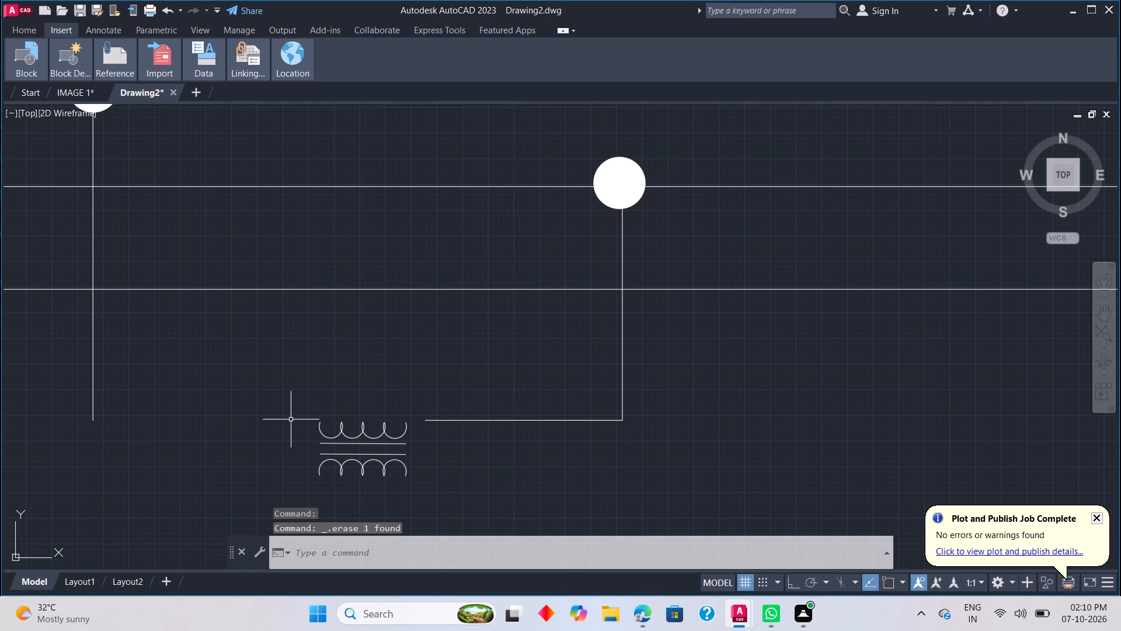
Erase the horizontal segment of the bottom connecting line to the right of the transformer symbol.
left_click(483, 421)
key("Delete")
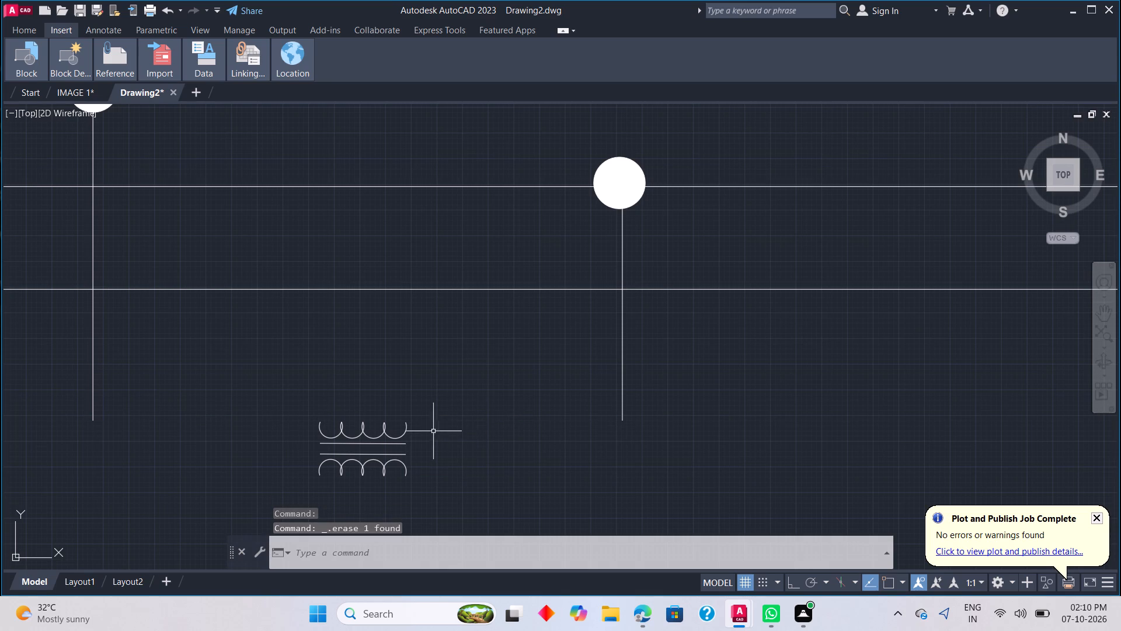
With ortho and object snap on, draw a horizontal line about 21.12 long from the upper coil's right end to the right vertical line.
scroll(428, 434, "up", 1)
key("l")
key("space")
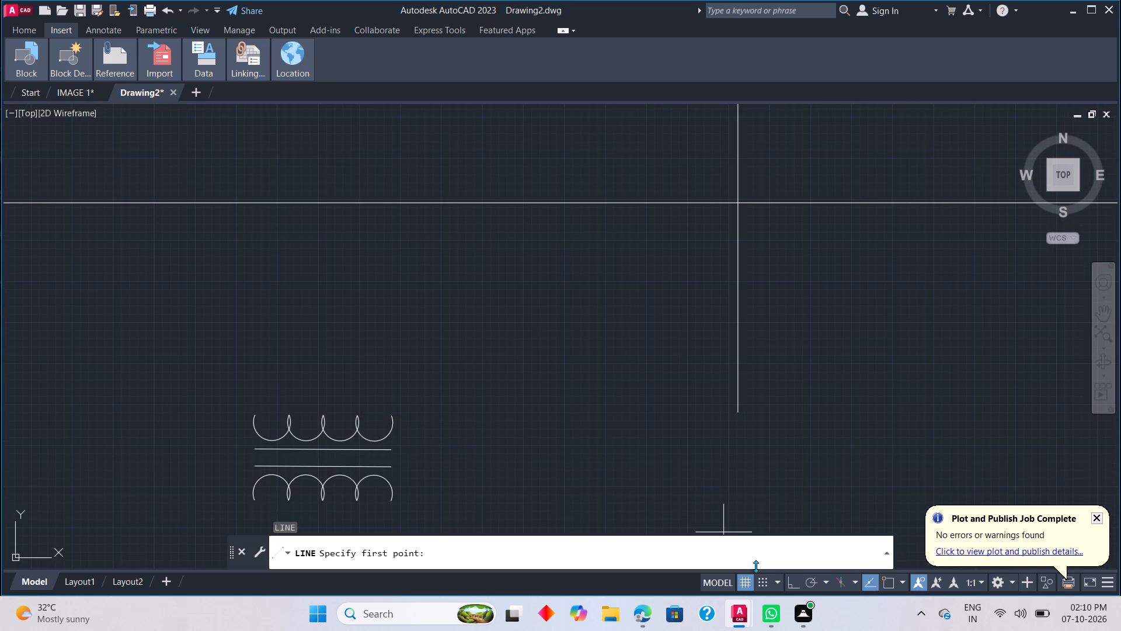
left_click(790, 580)
left_click(886, 571)
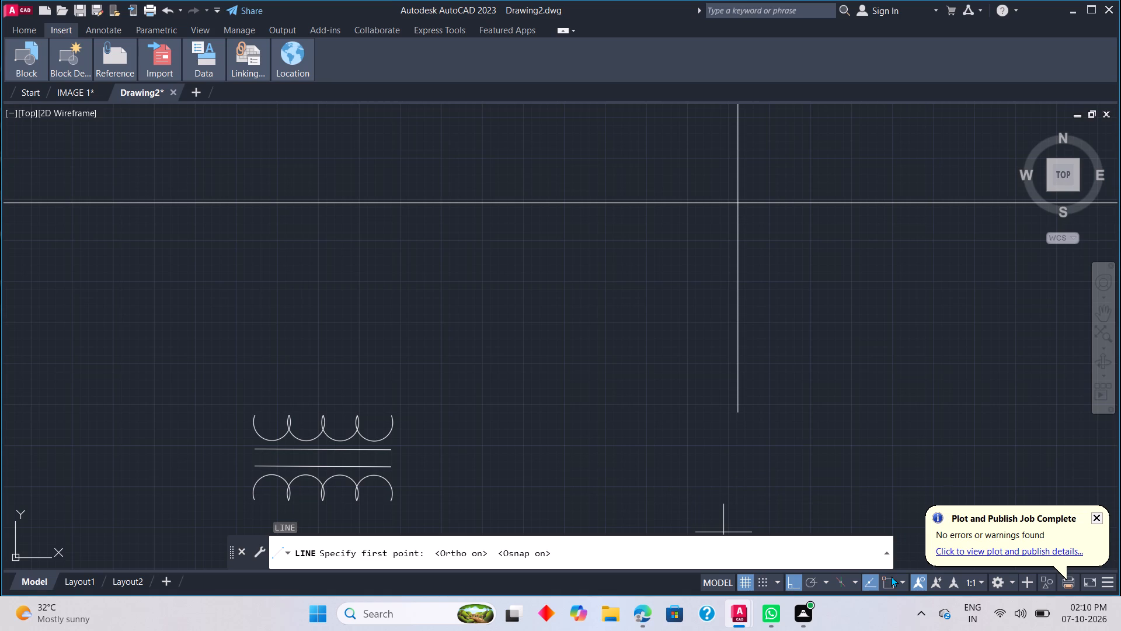
left_click(891, 576)
left_click(390, 415)
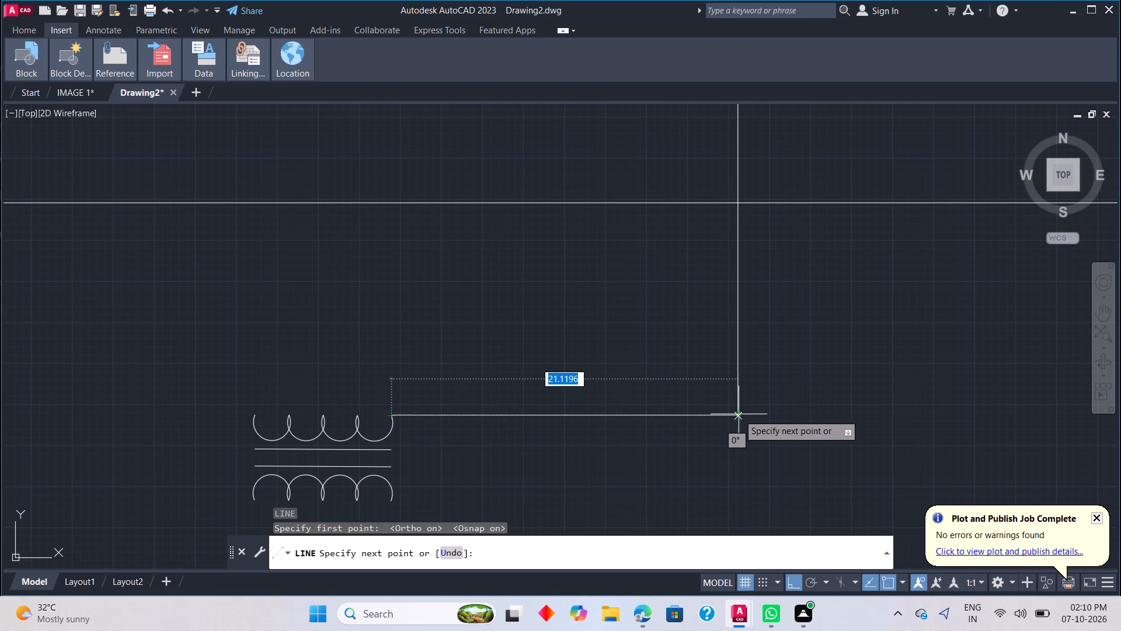
scroll(739, 414, "up", 2)
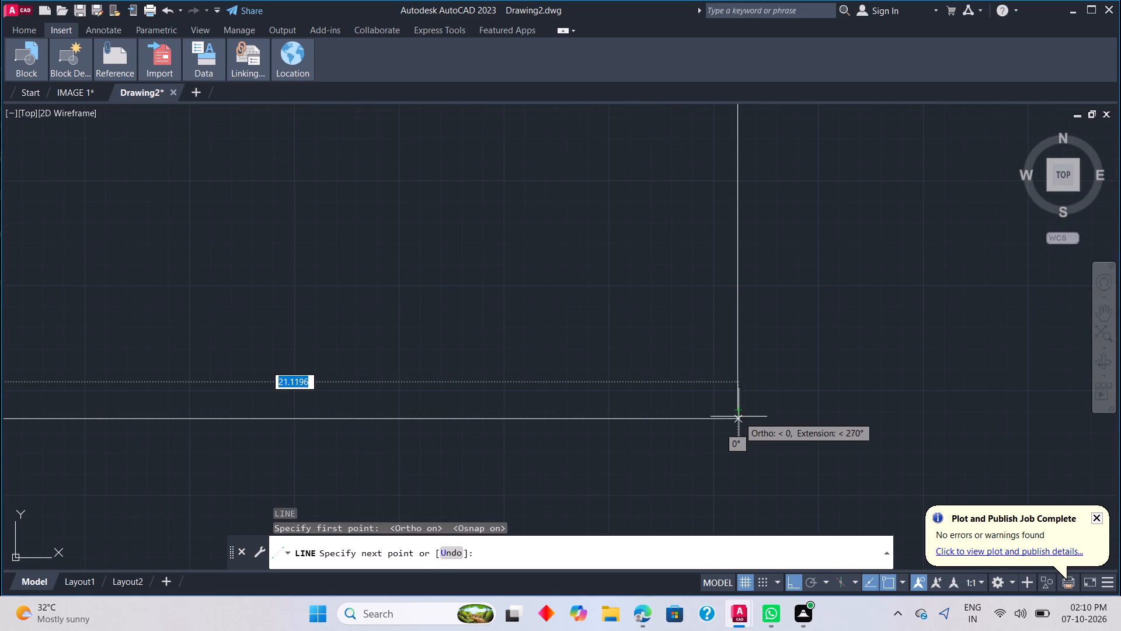
left_click(739, 417)
key("Escape")
scroll(636, 446, "down", 1)
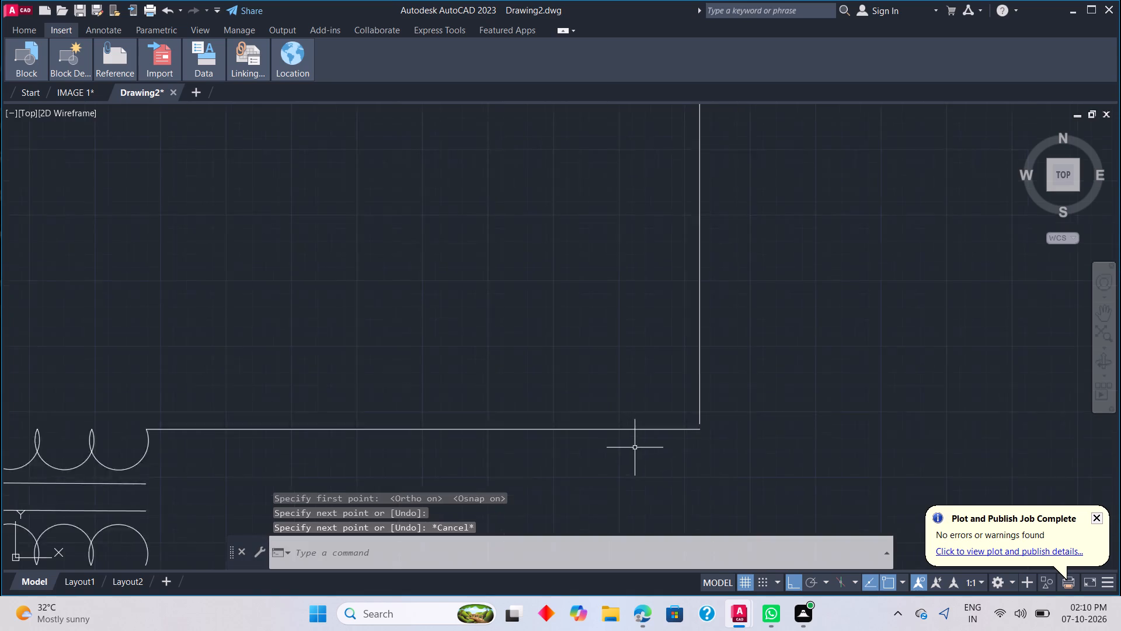
Examine up close the joint between the new horizontal line and the upper coil's right end.
scroll(631, 450, "down", 1)
scroll(319, 425, "up", 4)
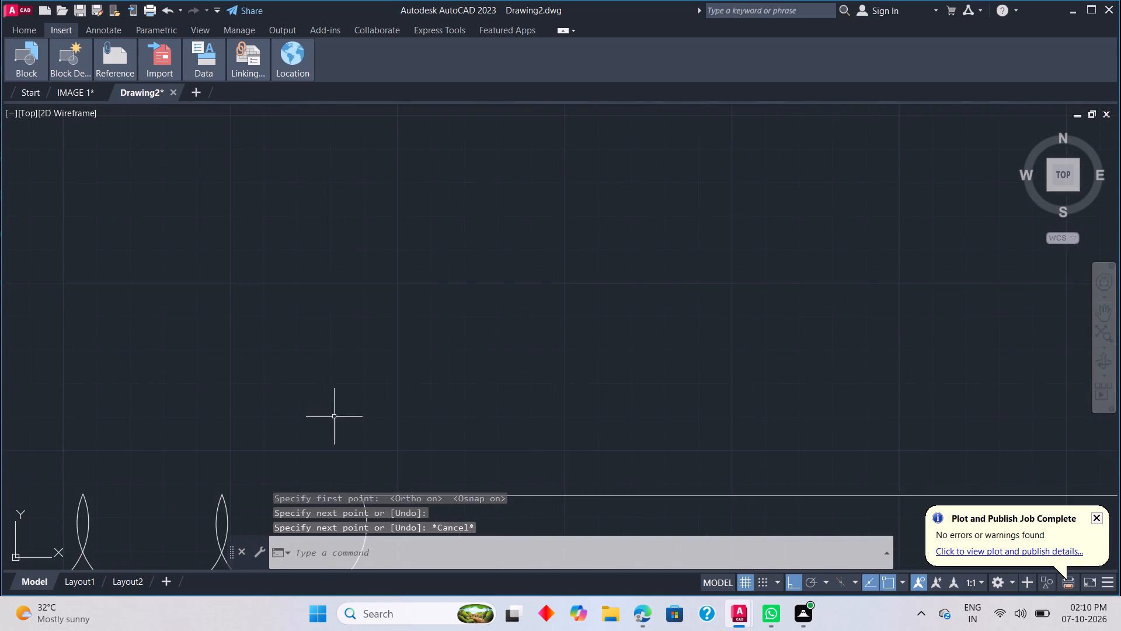
middle_click_drag(433, 431, 506, 271)
scroll(455, 428, "up", 1)
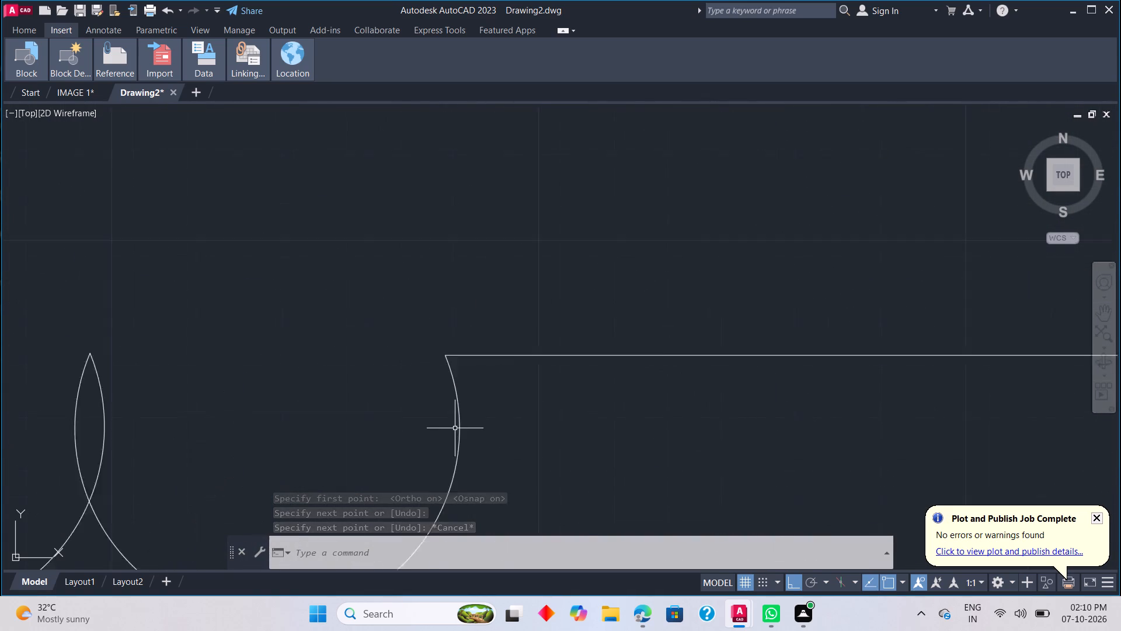
scroll(455, 428, "up", 2)
scroll(434, 310, "down", 5)
Draw a horizontal line about 22.14 long from the upper coil's left end to the left vertical line.
middle_click_drag(376, 349, 595, 335)
scroll(350, 359, "down", 2)
scroll(290, 363, "down", 1)
middle_click_drag(289, 363, 432, 394)
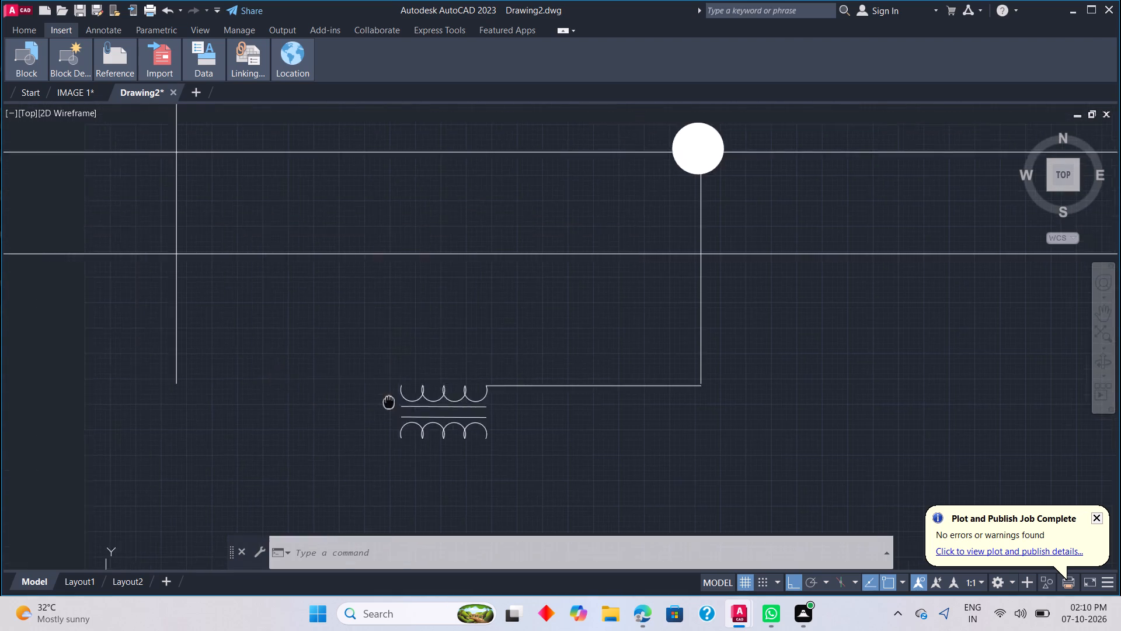
middle_click_drag(432, 394, 577, 391)
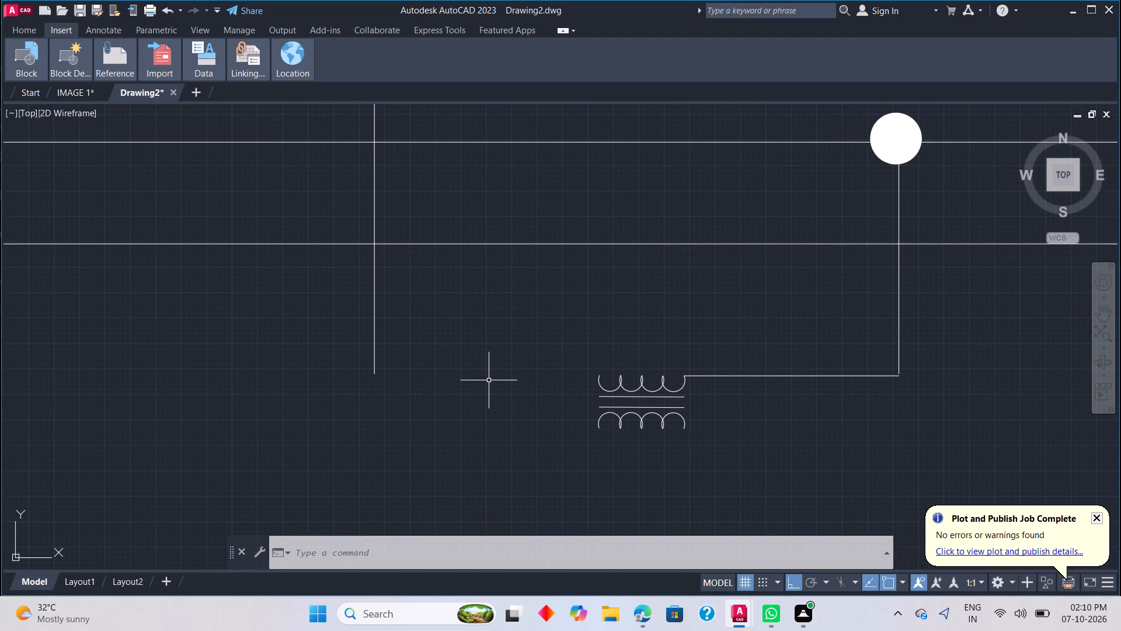
key("l")
key("space")
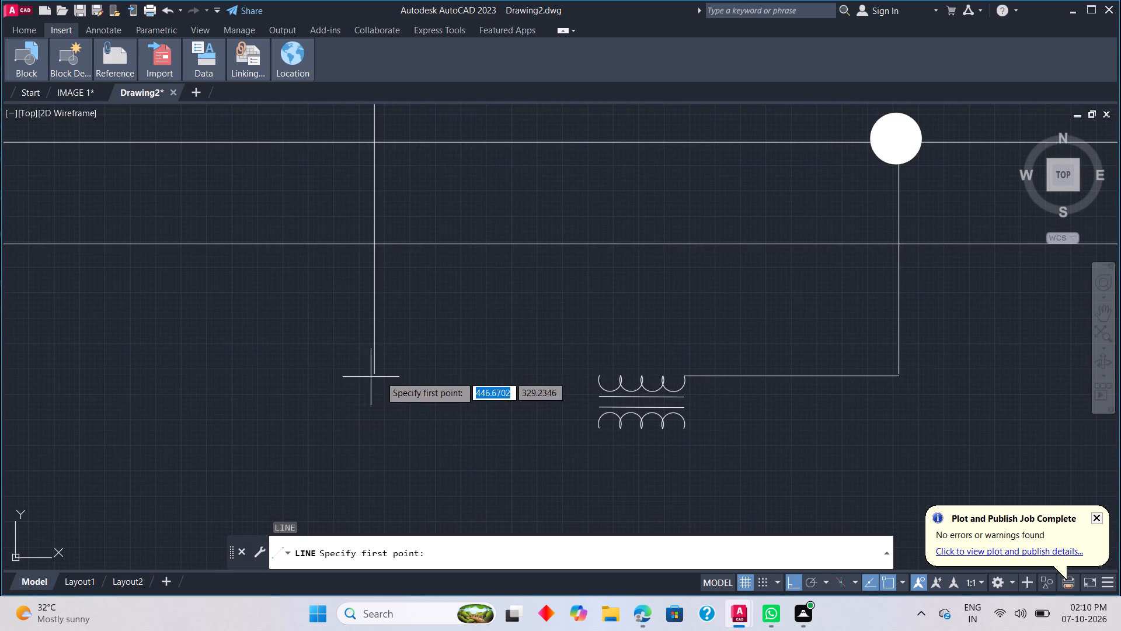
scroll(600, 374, "up", 2)
left_click(600, 377)
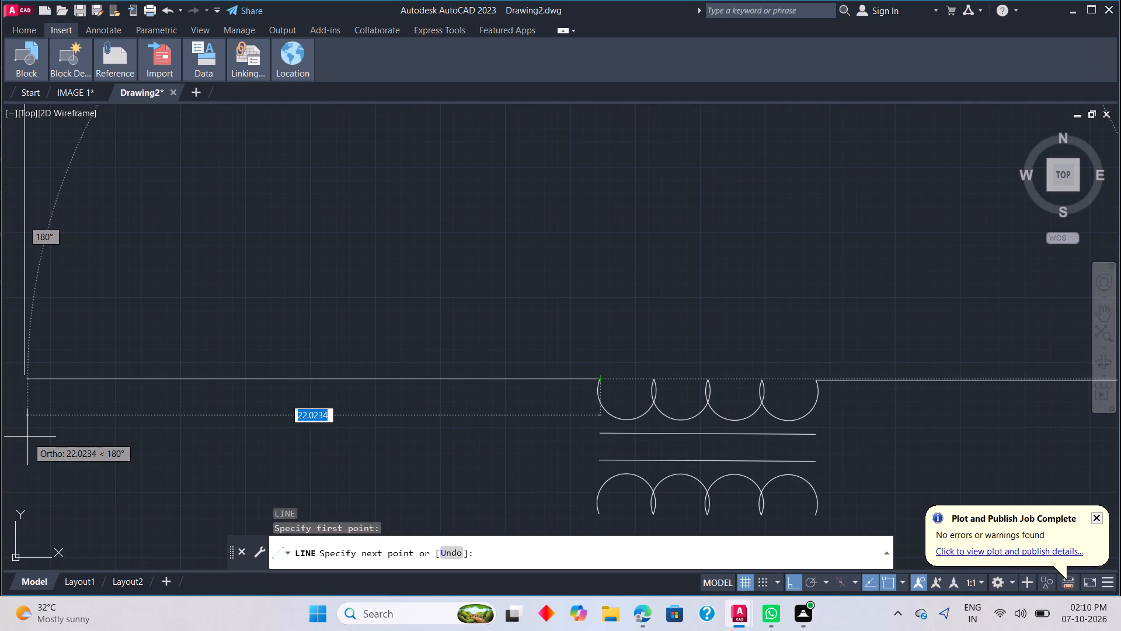
left_click(23, 383)
scroll(64, 370, "up", 1)
key("Escape")
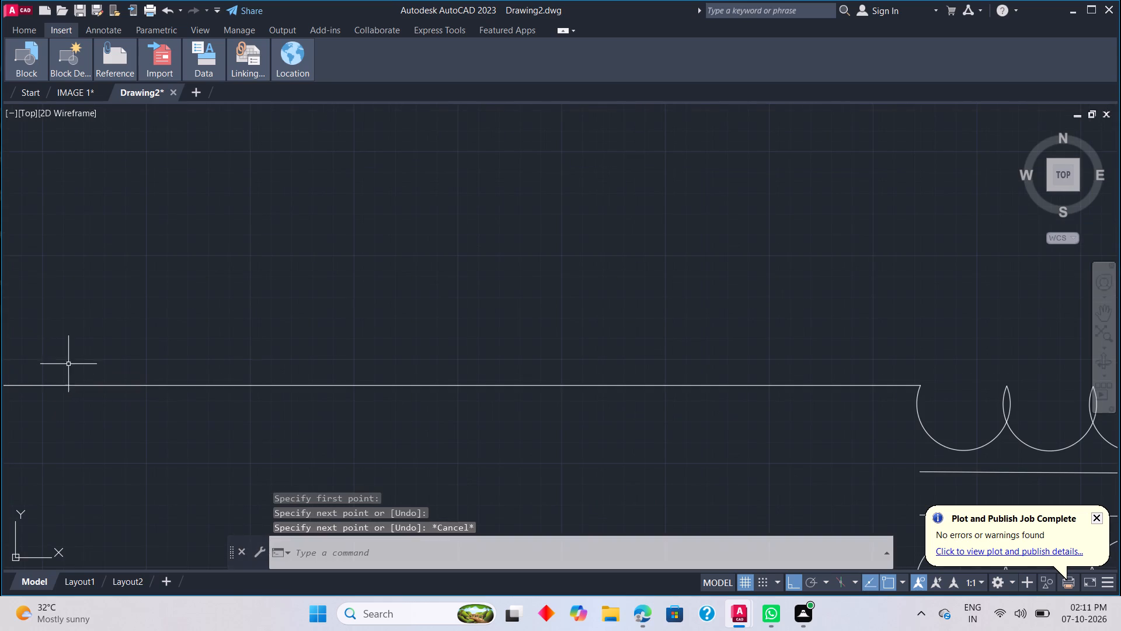
Extend the lower ends of the left and right vertical lines to the new horizontal lines.
scroll(122, 338, "down", 3)
middle_click_drag(190, 383, 409, 445)
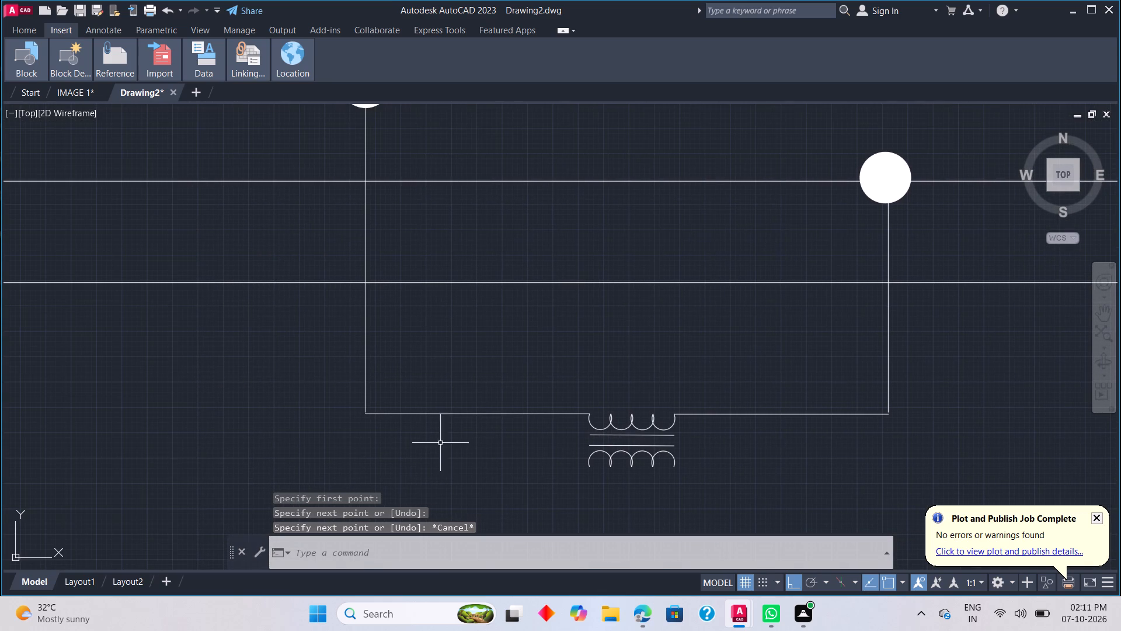
key("e")
key("x")
key("space")
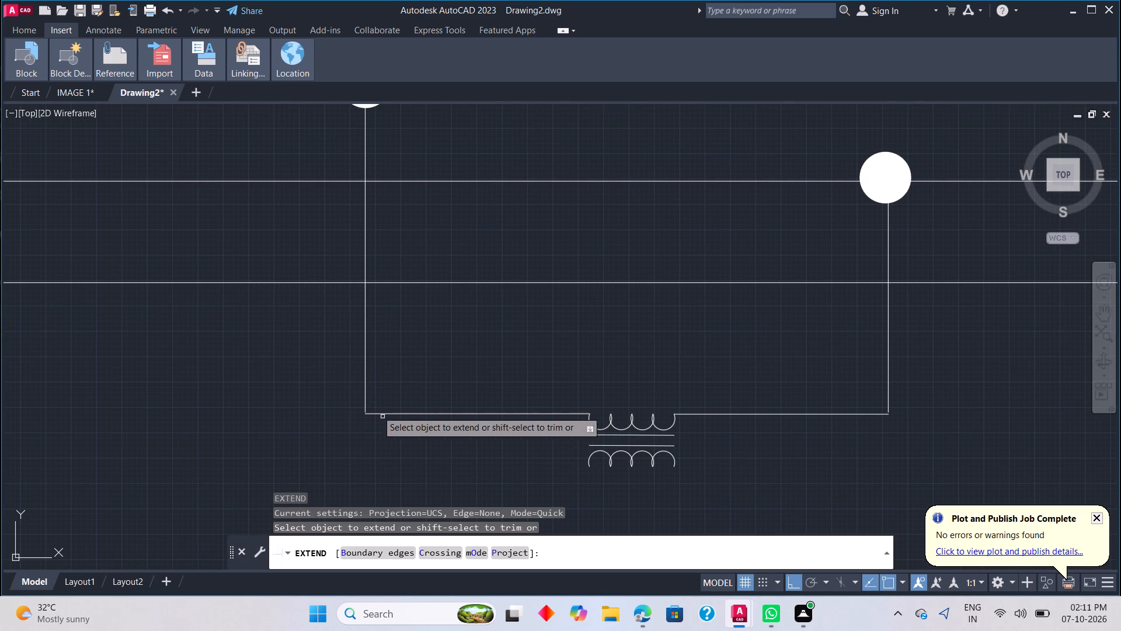
left_click(367, 386)
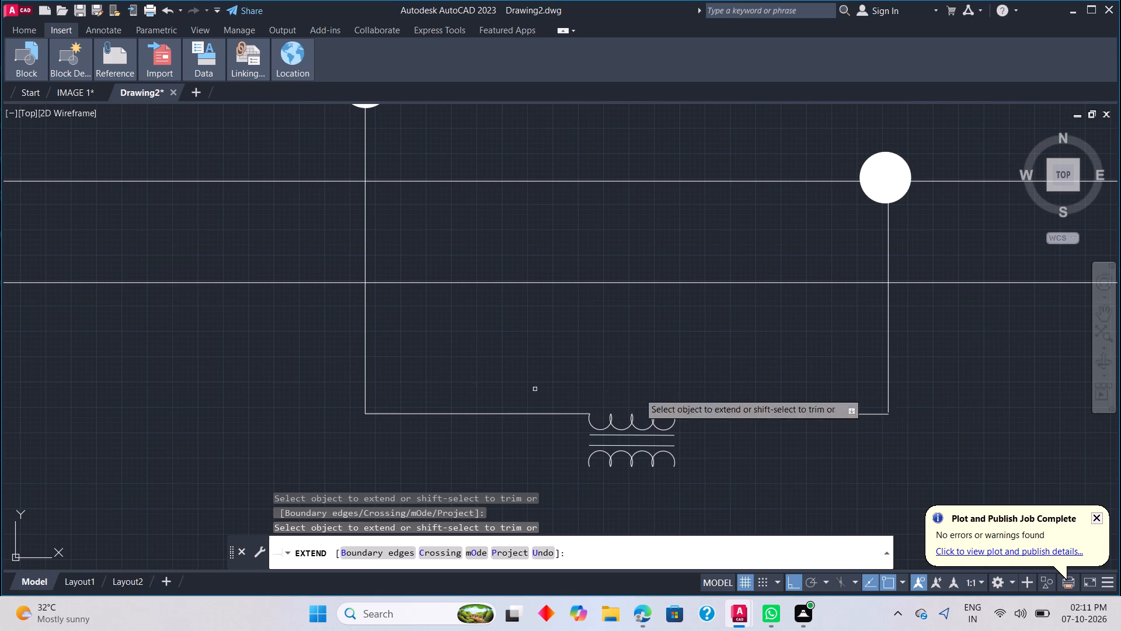
left_click_drag(895, 386, 908, 382)
left_click(888, 389)
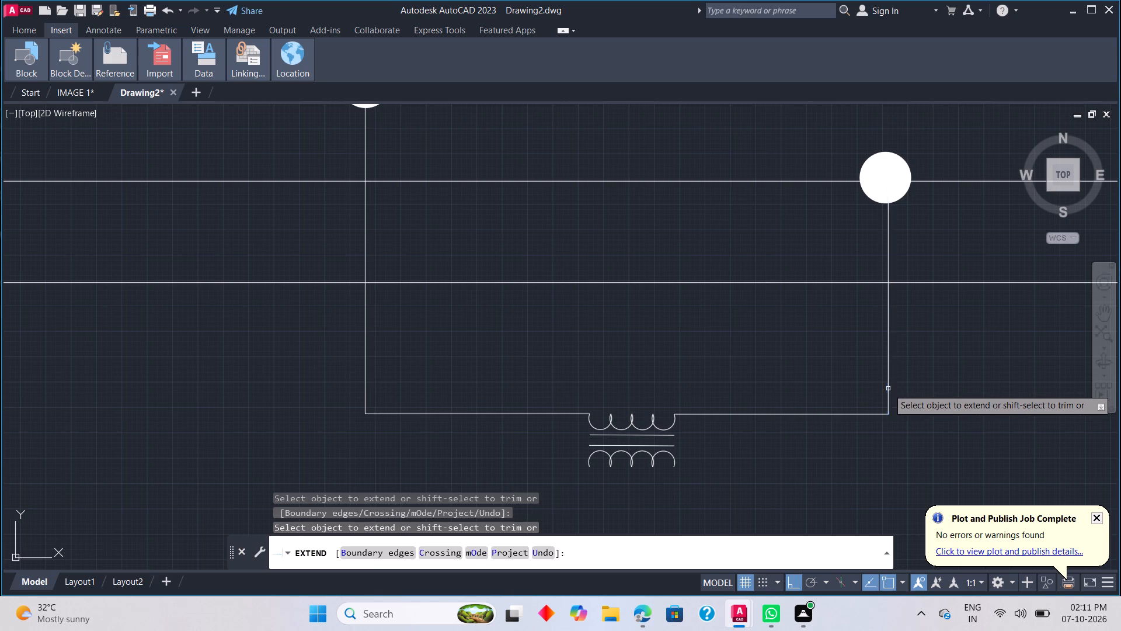
Check the reconnected transformer symbol up close and within the whole circuit.
scroll(724, 452, "down", 2)
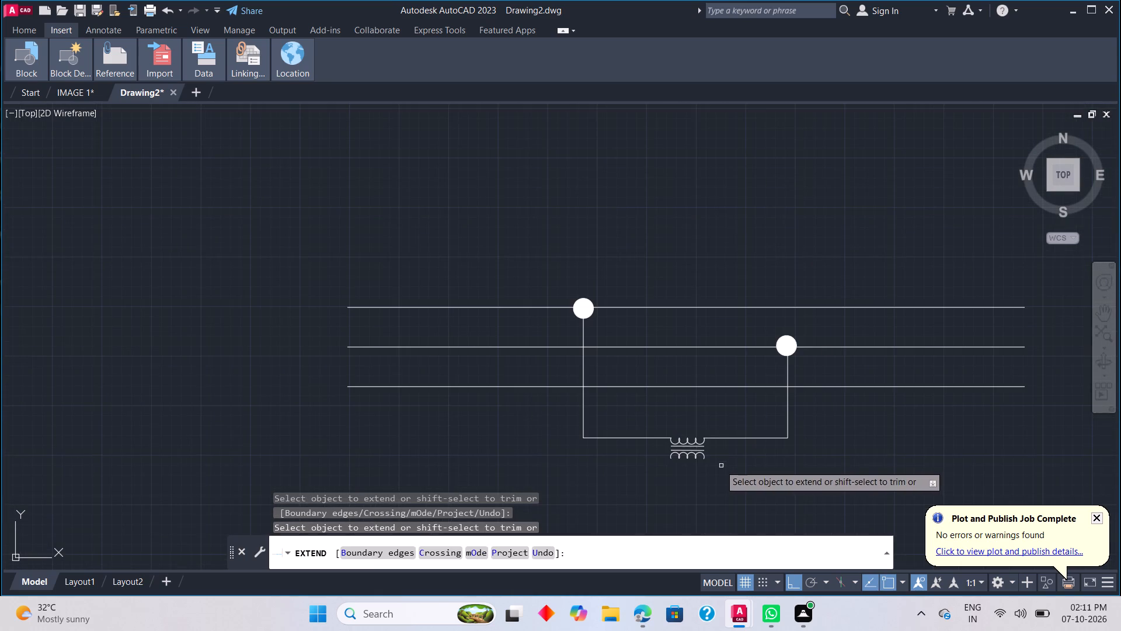
middle_click_drag(720, 465, 722, 346)
scroll(726, 352, "down", 2)
middle_click_drag(741, 401, 650, 378)
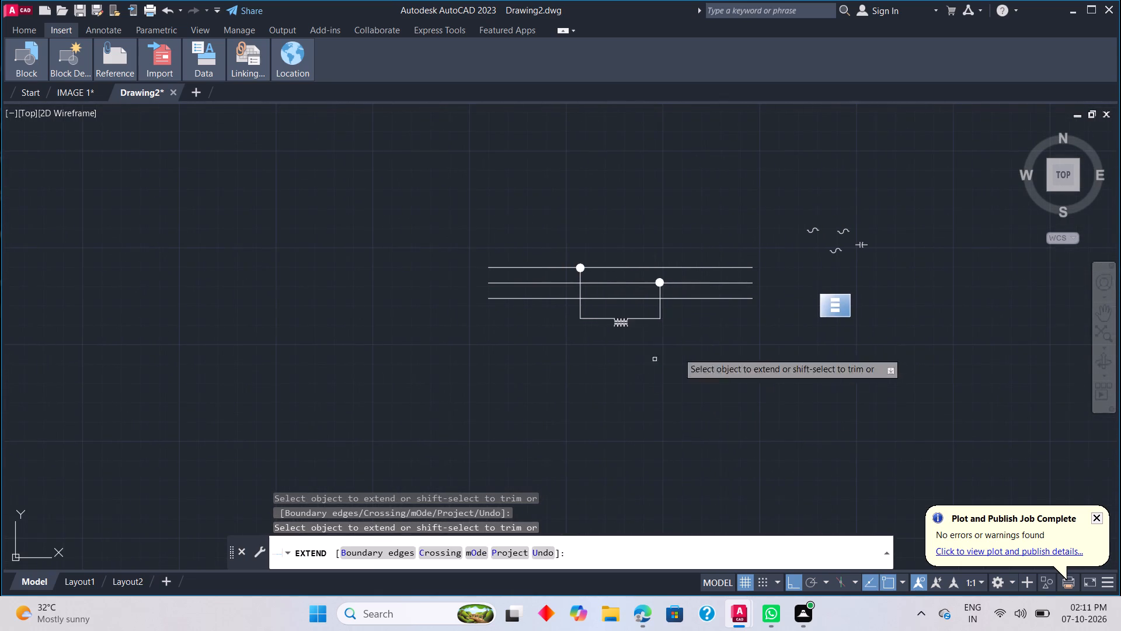
scroll(715, 343, "down", 1)
scroll(687, 356, "up", 2)
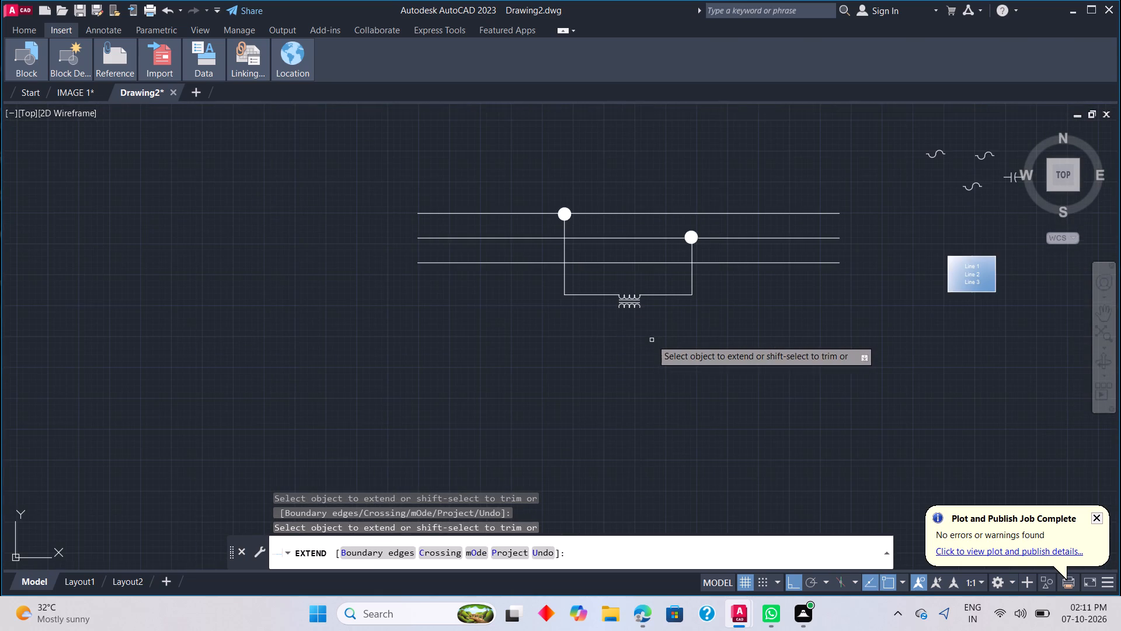
scroll(649, 329, "up", 2)
middle_click_drag(633, 294, 671, 357)
scroll(687, 358, "up", 1)
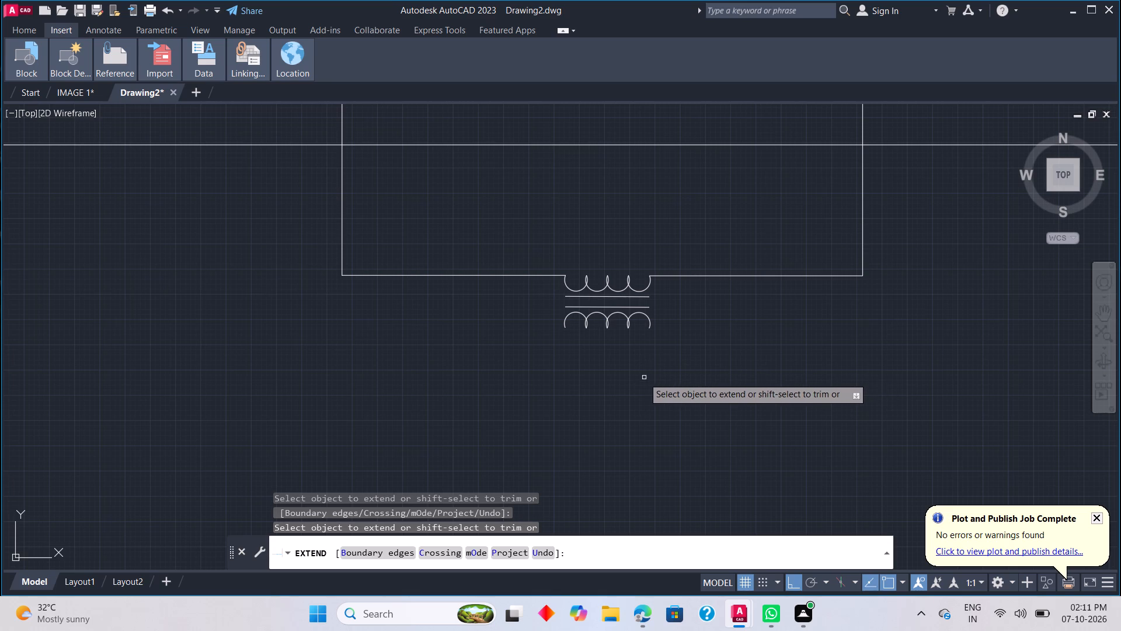
scroll(641, 385, "down", 4)
middle_click_drag(668, 379, 662, 283)
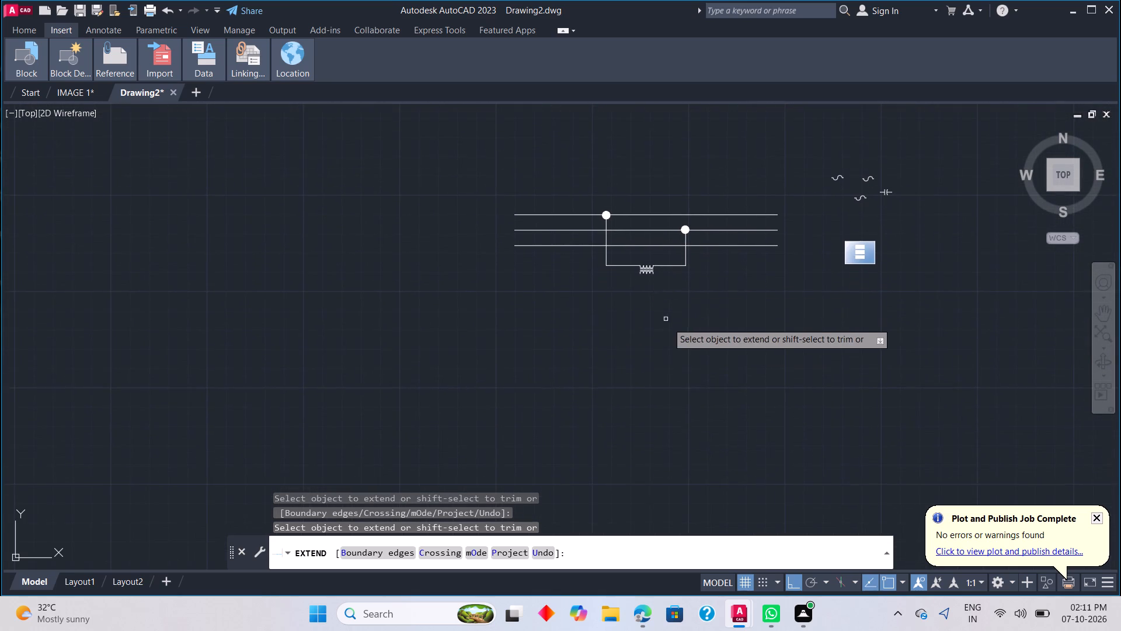
scroll(671, 320, "up", 1)
scroll(674, 259, "up", 1)
middle_click_drag(663, 258, 676, 358)
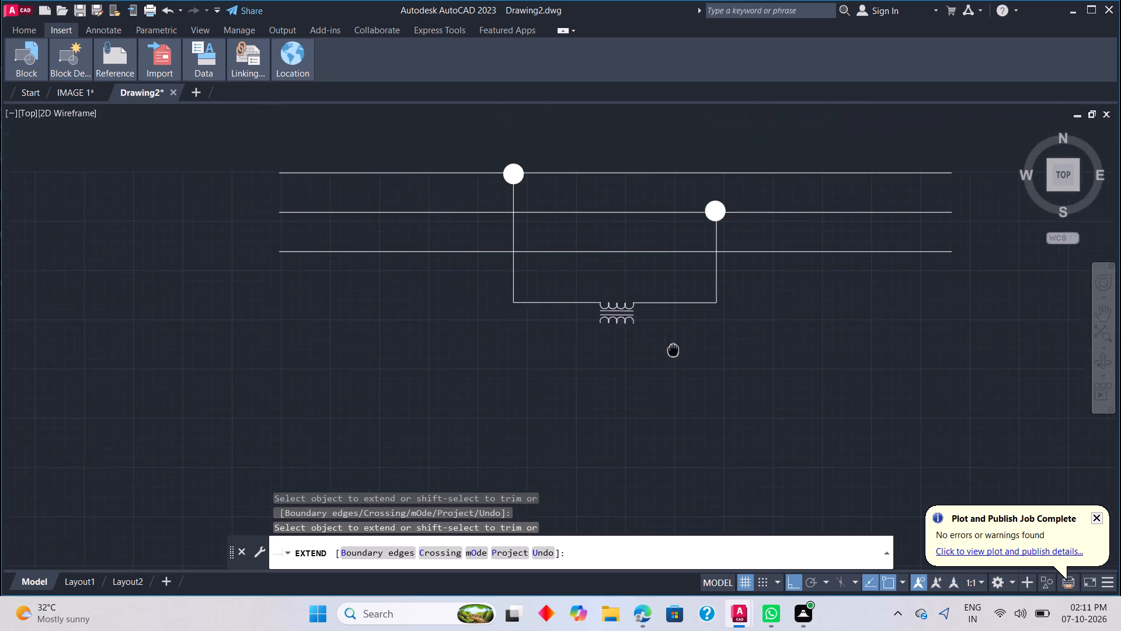
middle_click_drag(676, 358, 677, 359)
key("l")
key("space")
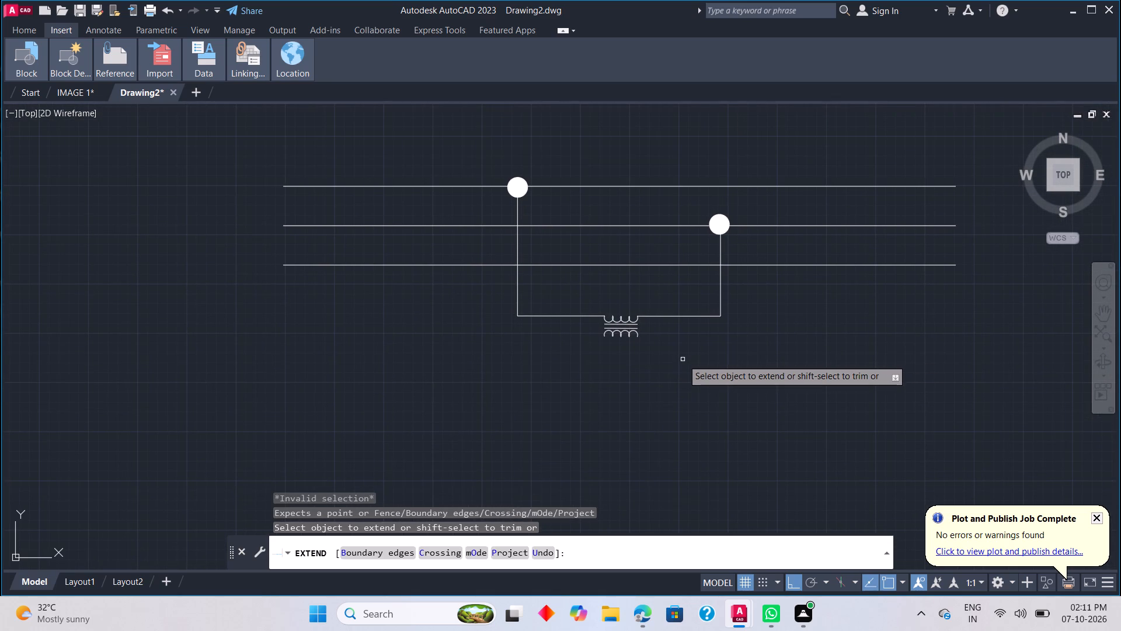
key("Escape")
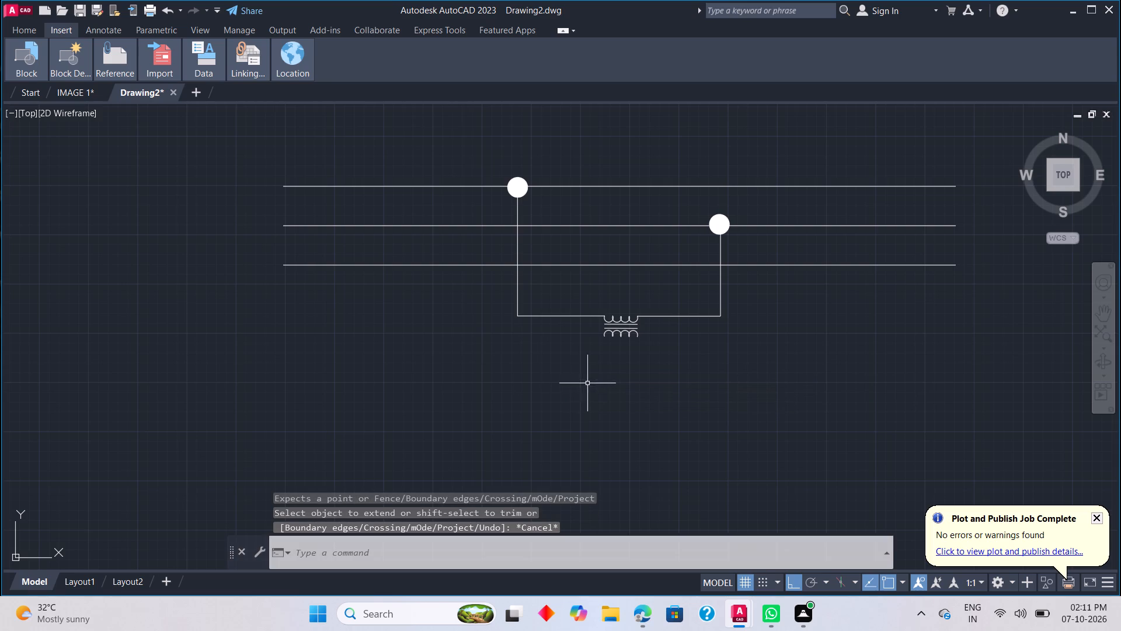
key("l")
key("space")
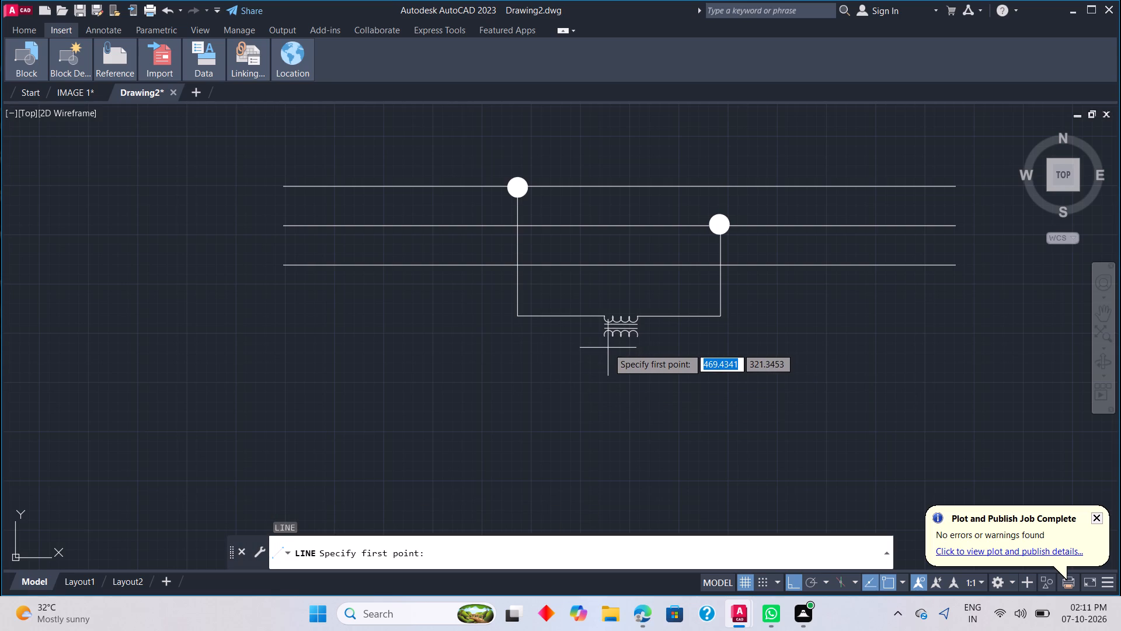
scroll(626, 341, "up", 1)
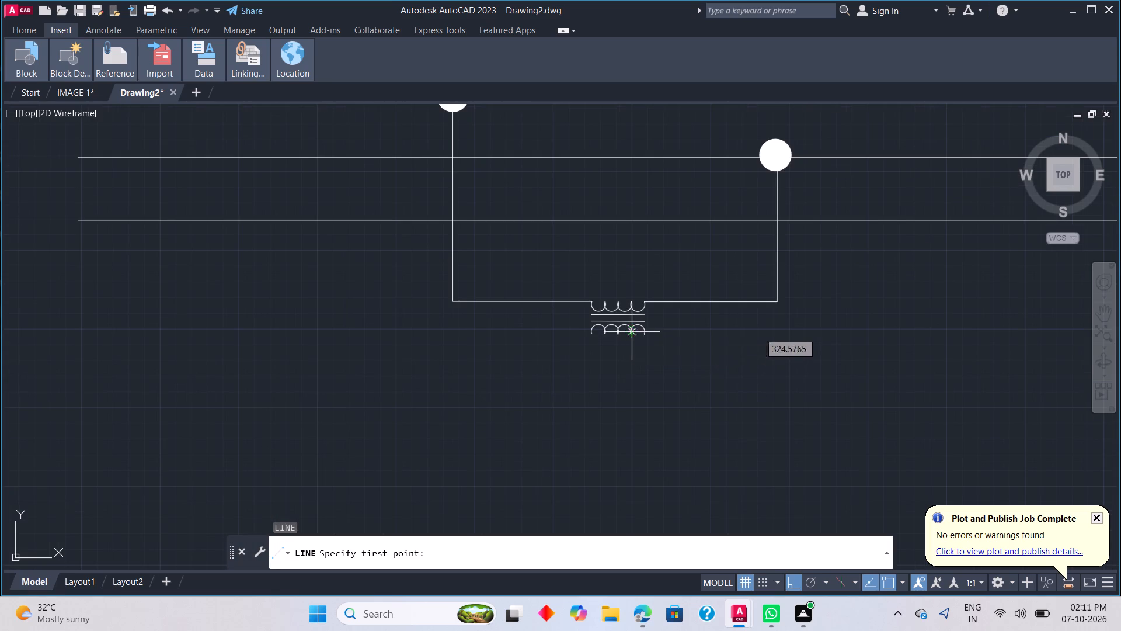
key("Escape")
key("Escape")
Scale the transformer symbol up to a little over twice its size, using the lower coil's right end as base point.
left_click(620, 315)
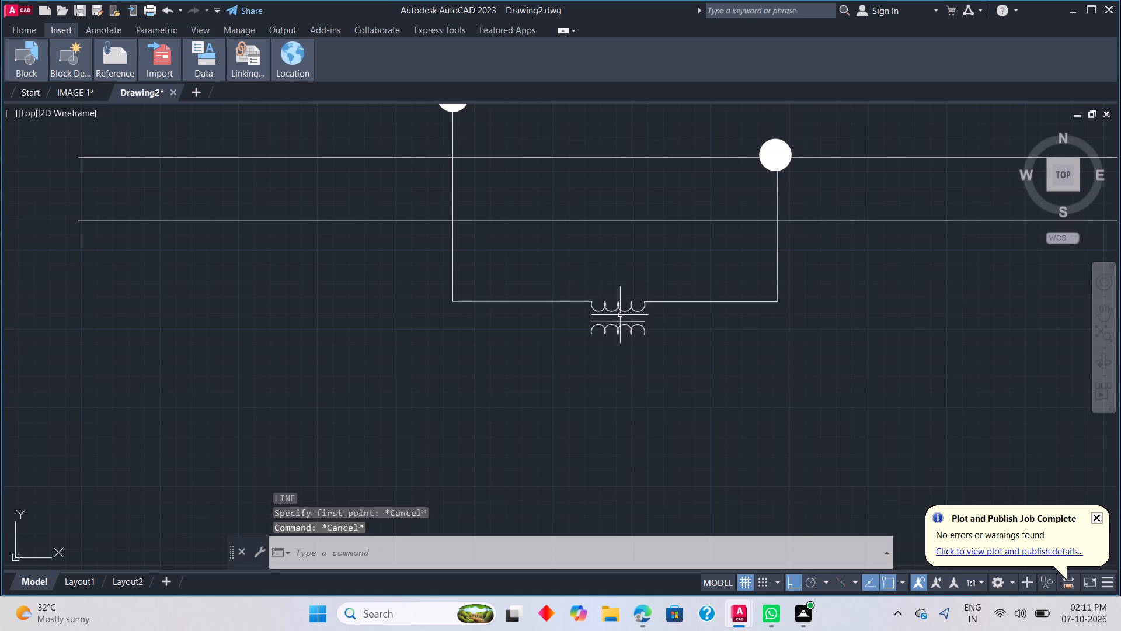
right_click(639, 329)
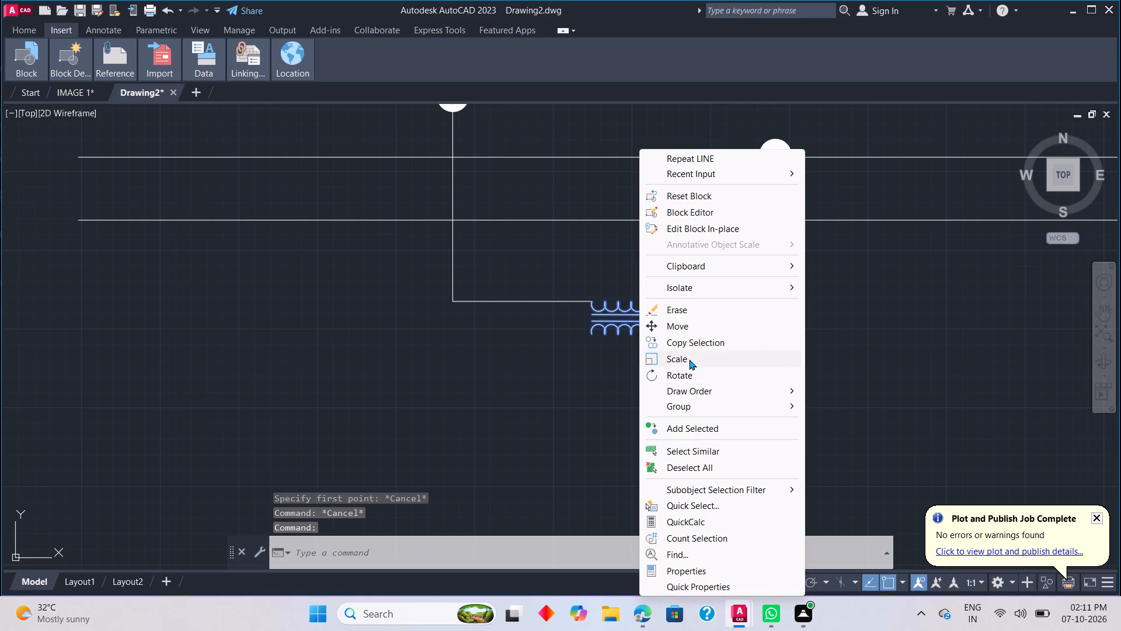
left_click(689, 359)
left_click(646, 335)
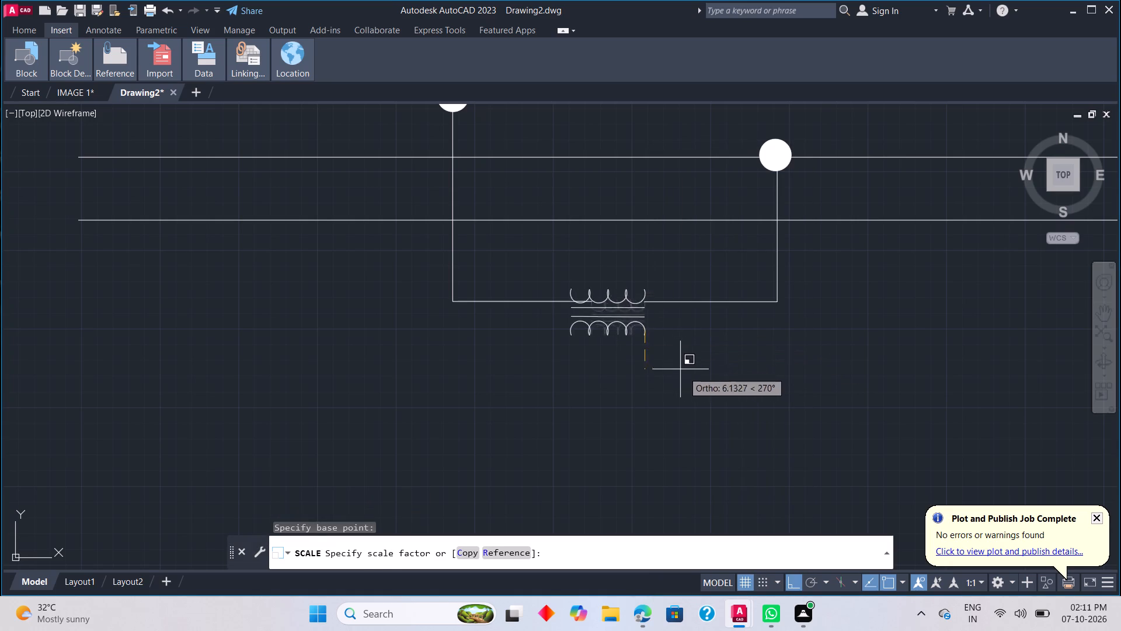
left_click(707, 392)
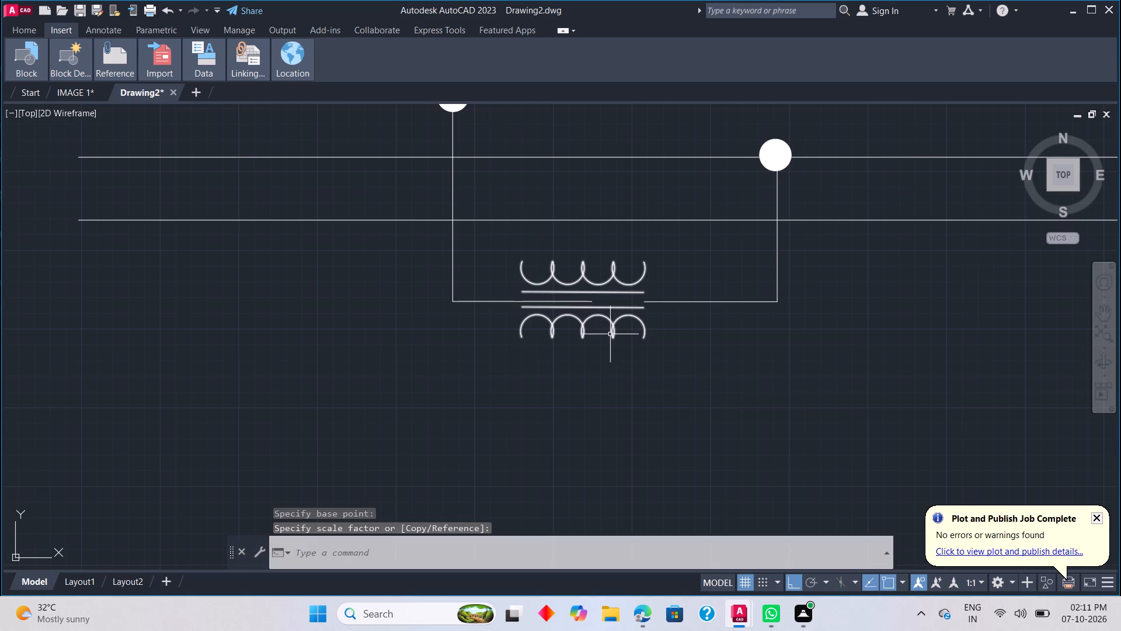
Move the transformer symbol straight down about 6.2 so its upper coil ends meet the bottom connecting line.
key("m")
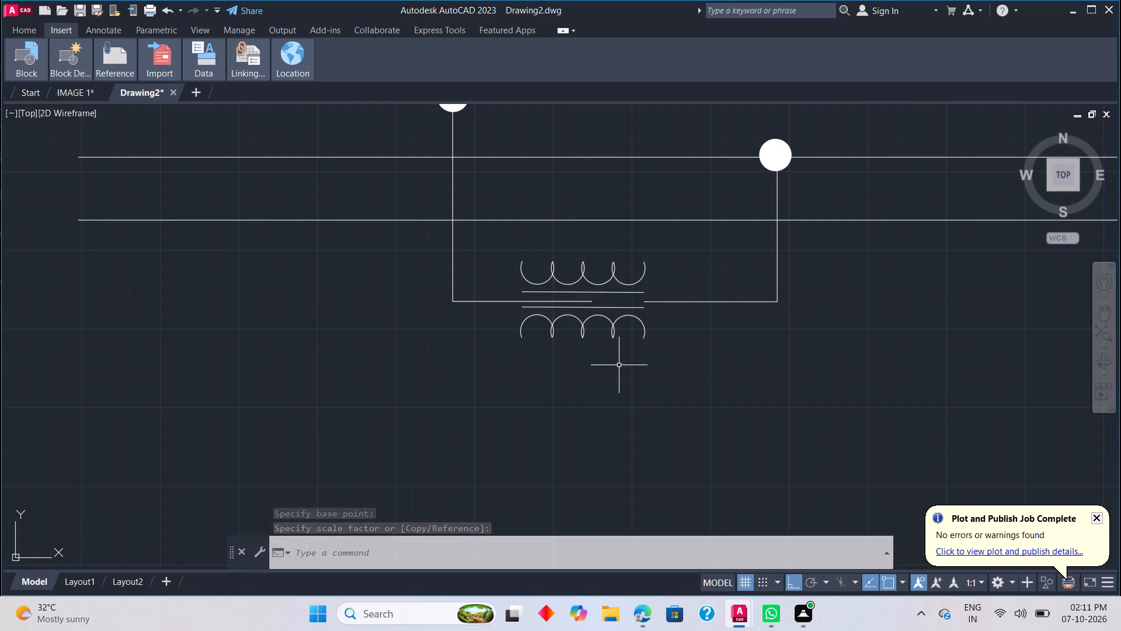
key("space")
left_click(614, 327)
left_click(615, 332)
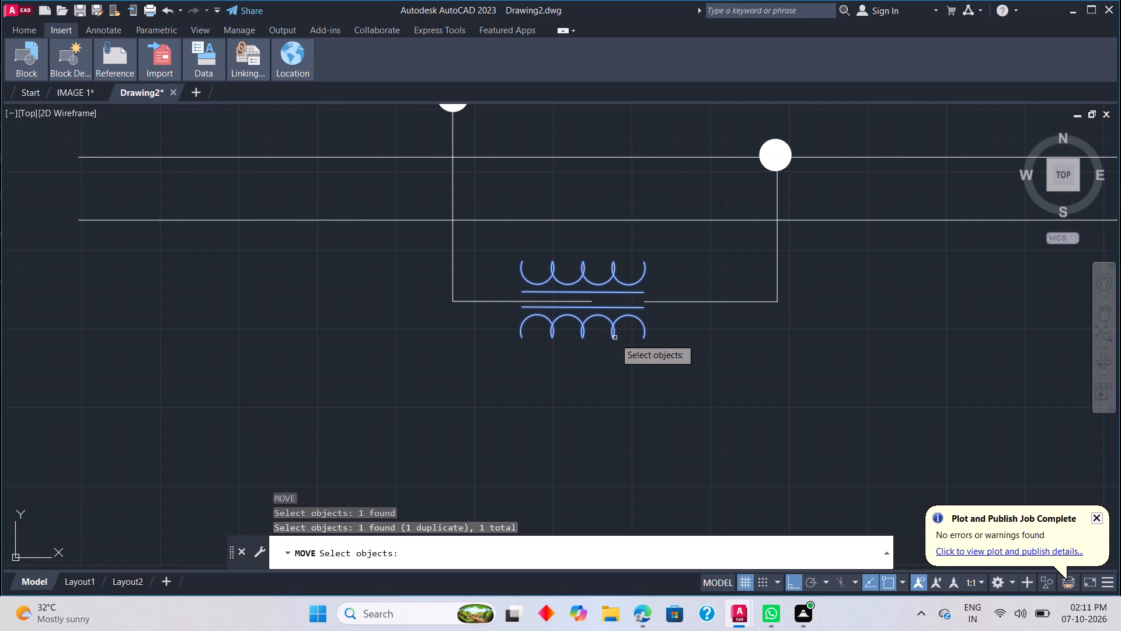
key("n")
left_click_drag(615, 334, 618, 341)
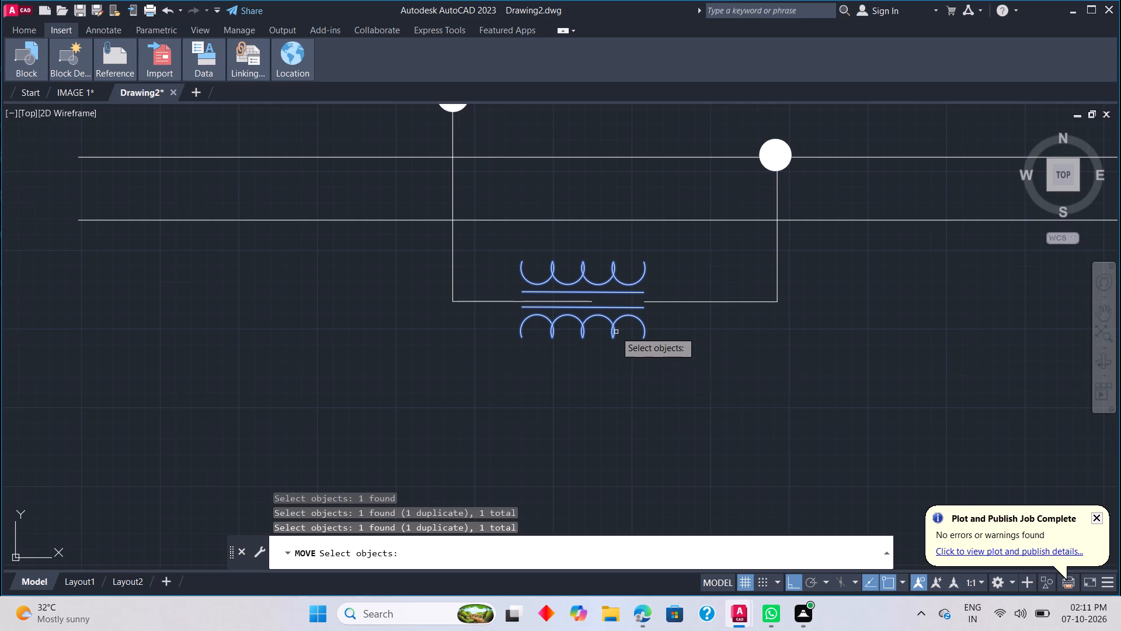
left_click_drag(613, 330, 662, 406)
key("space")
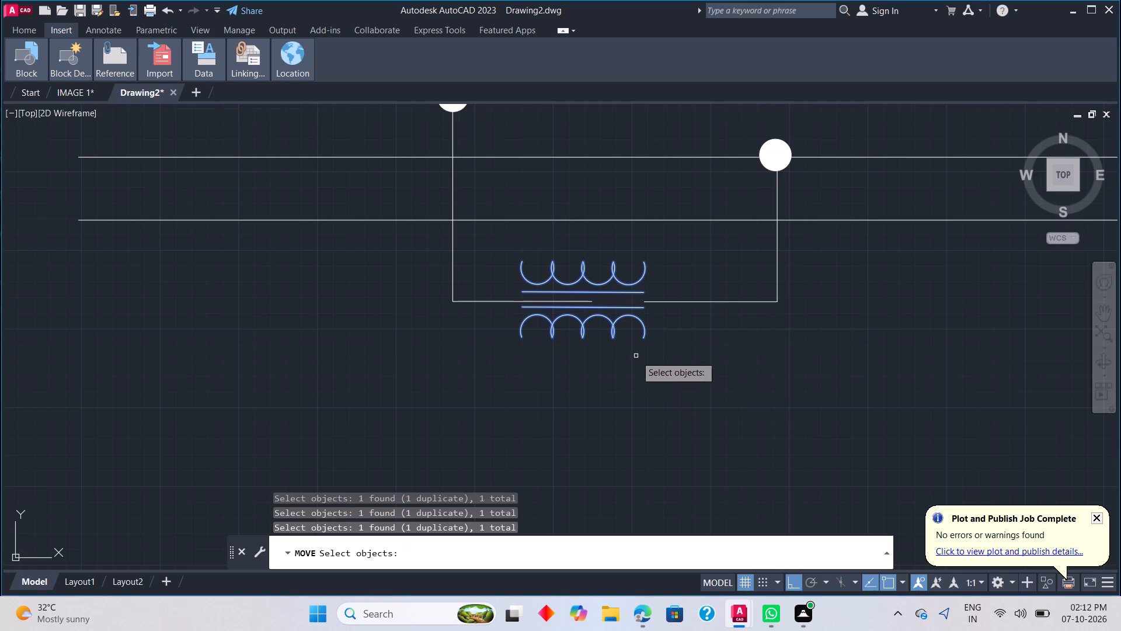
left_click(616, 327)
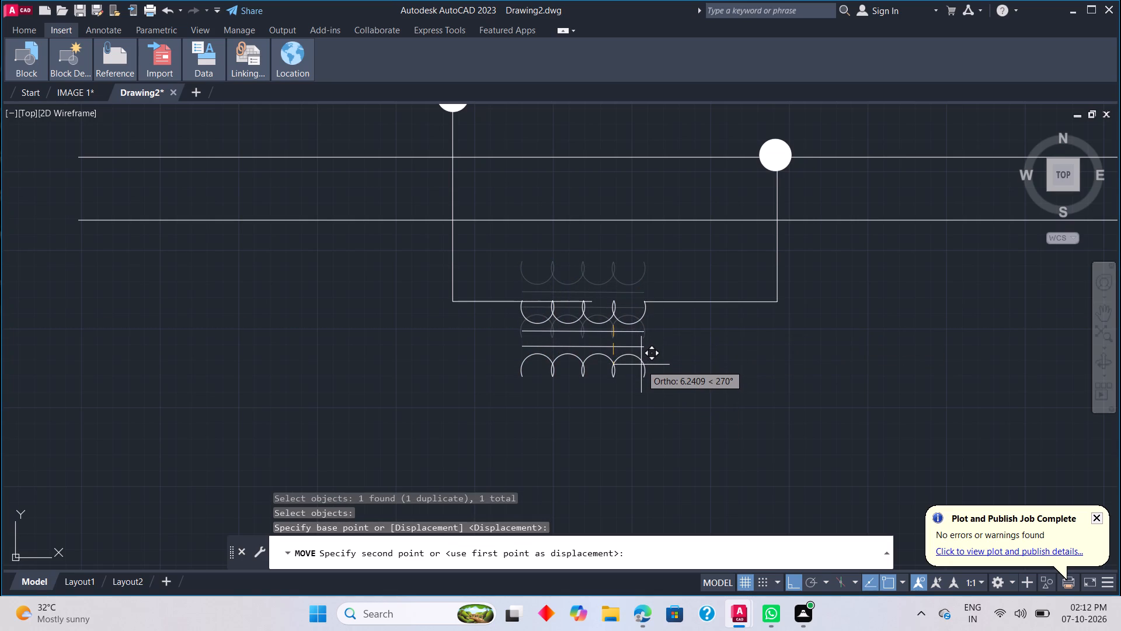
left_click(640, 365)
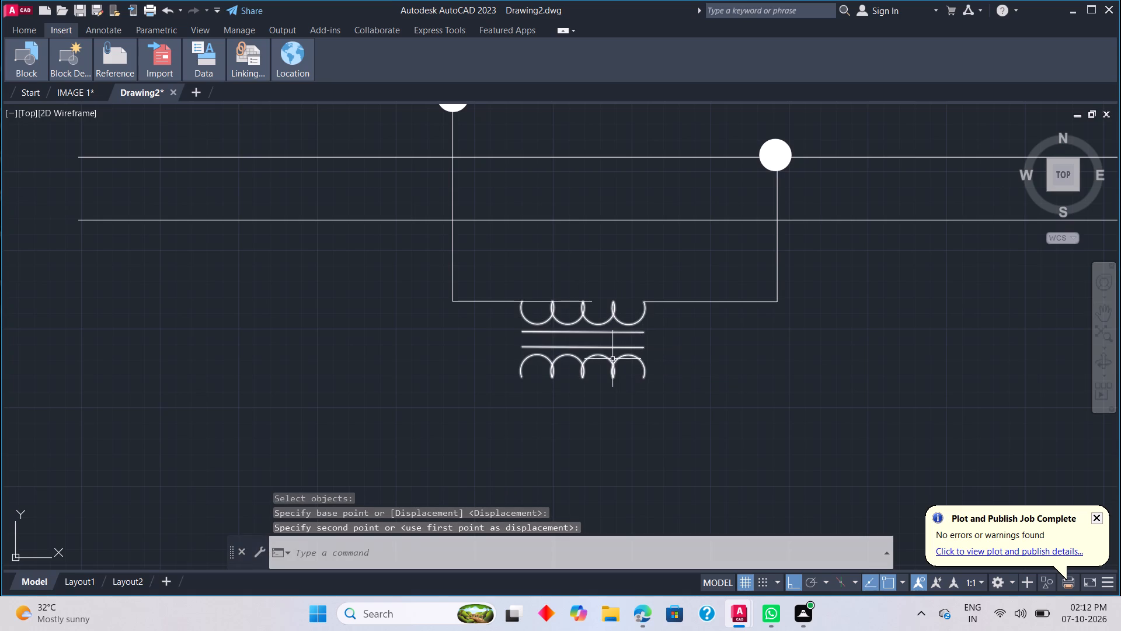
Move the transformer symbol horizontally about 4.2 to the right to centre it between the two vertical lines.
type("M")
key("space")
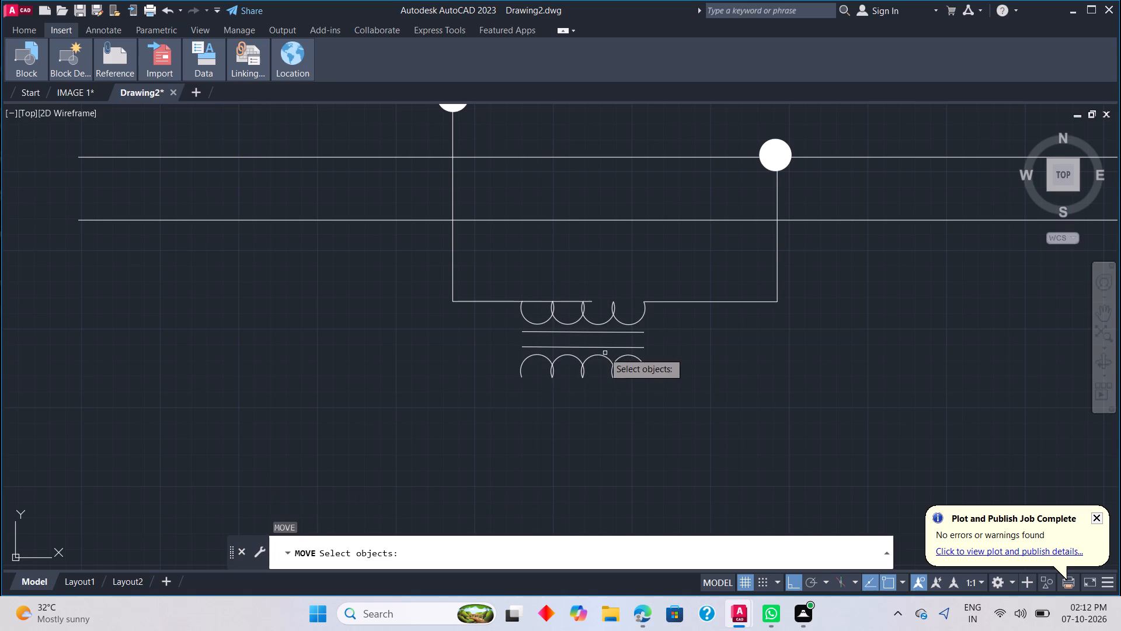
left_click(601, 347)
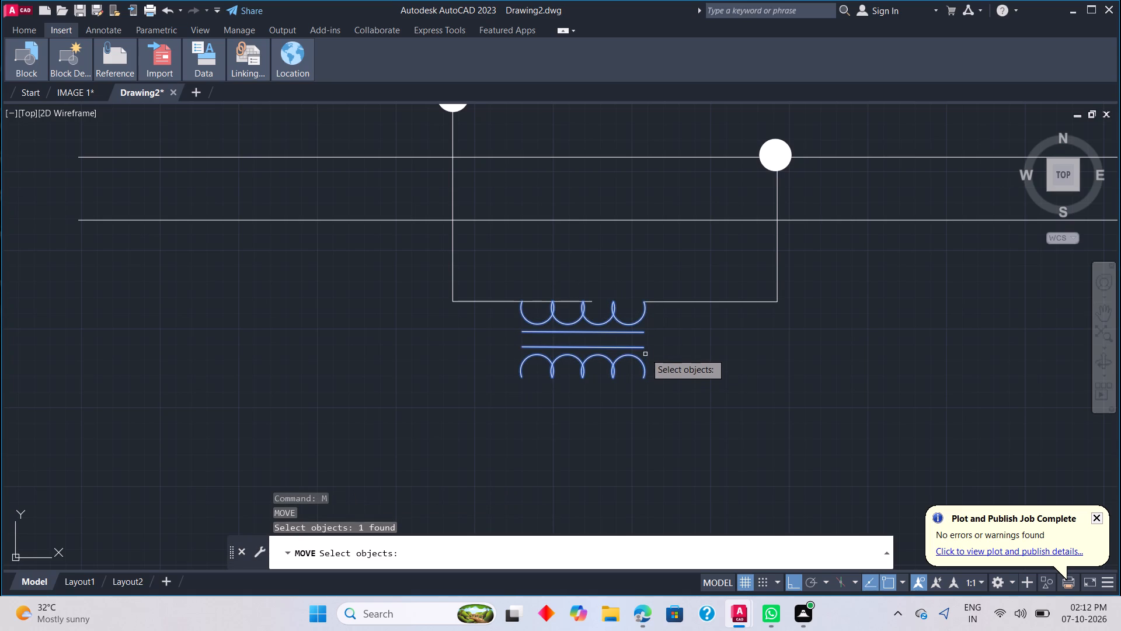
key("space")
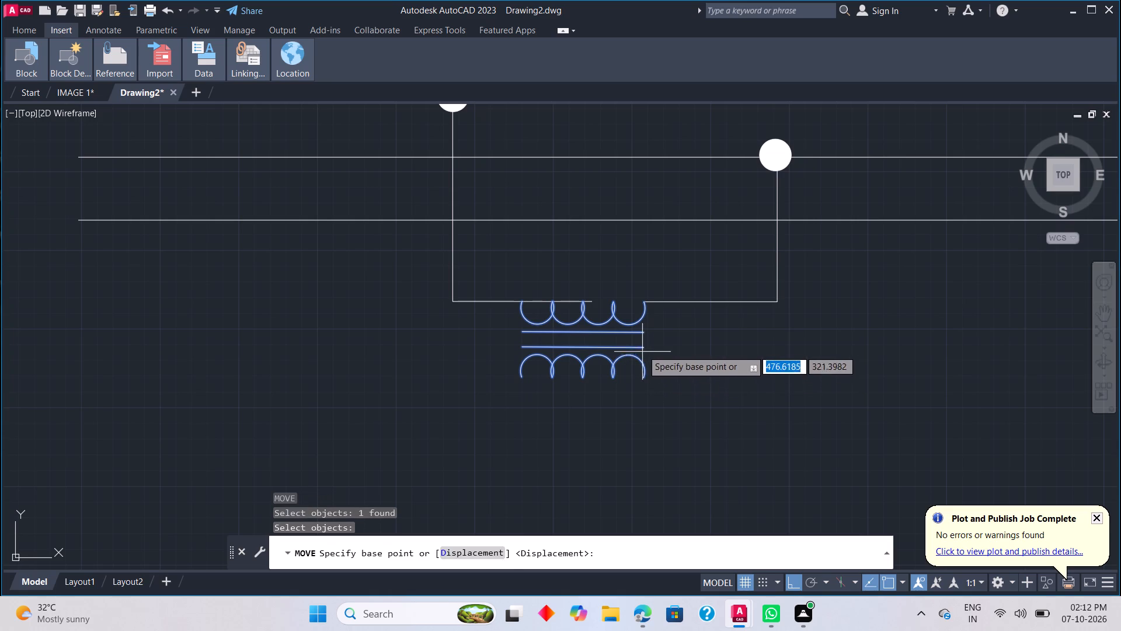
left_click_drag(642, 349, 652, 350)
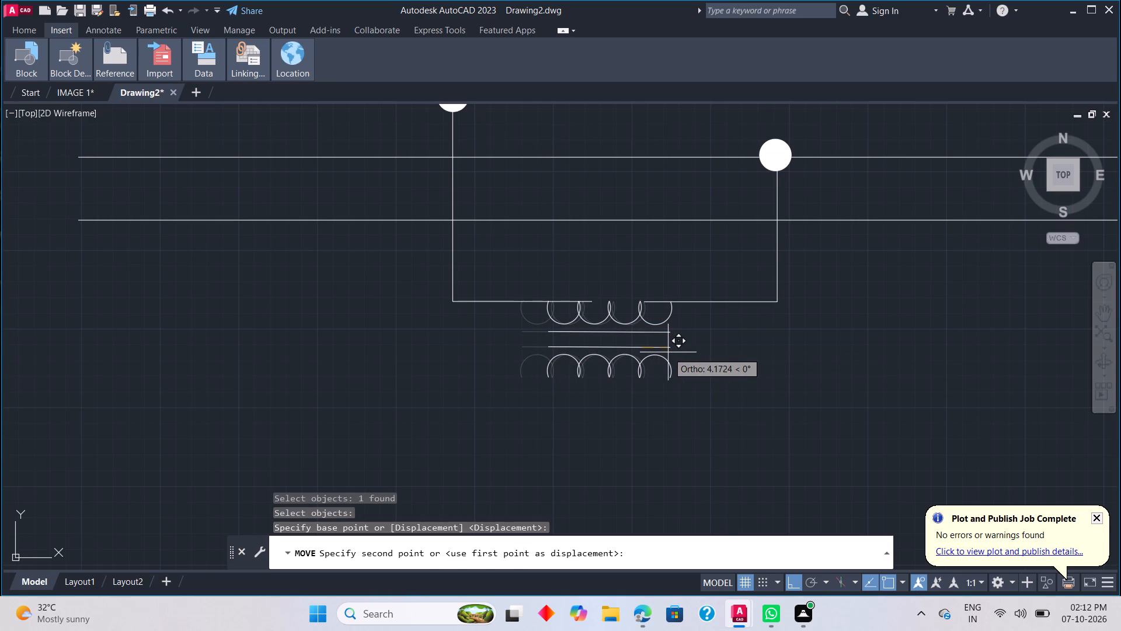
left_click(669, 352)
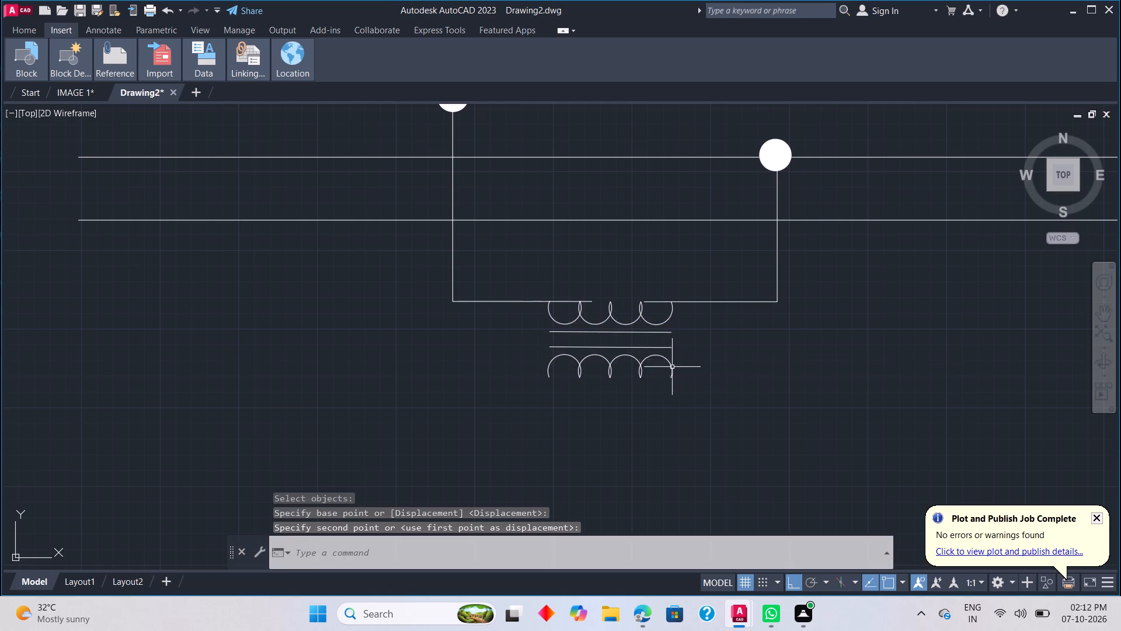
key("Escape")
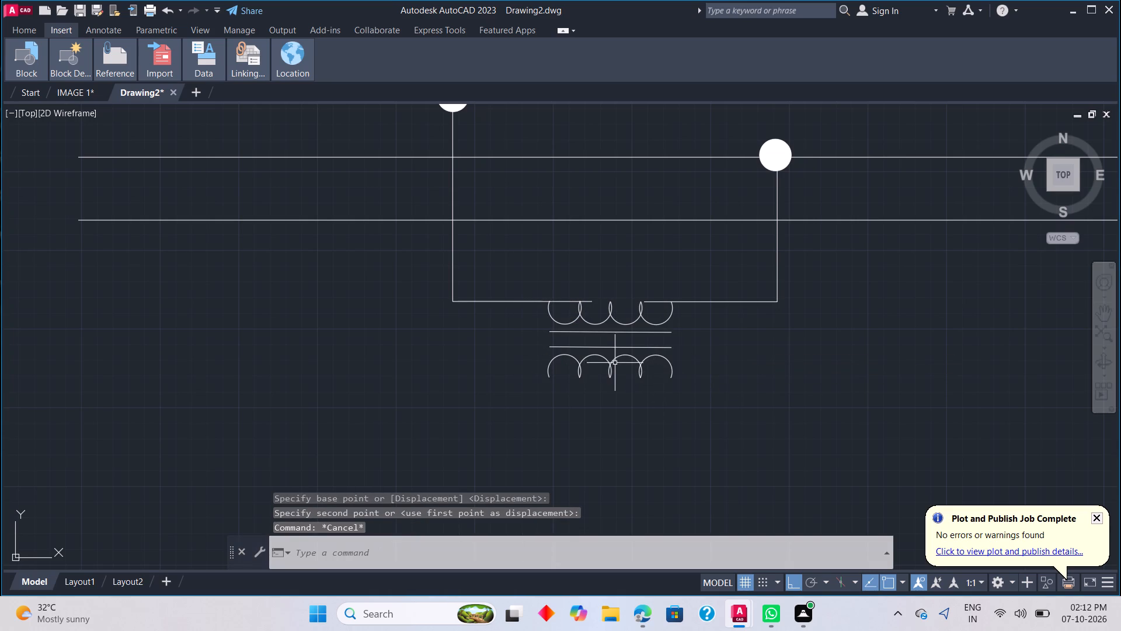
Trim away the old bottom connecting line pieces on both sides of the transformer symbol.
type("TR")
key("space")
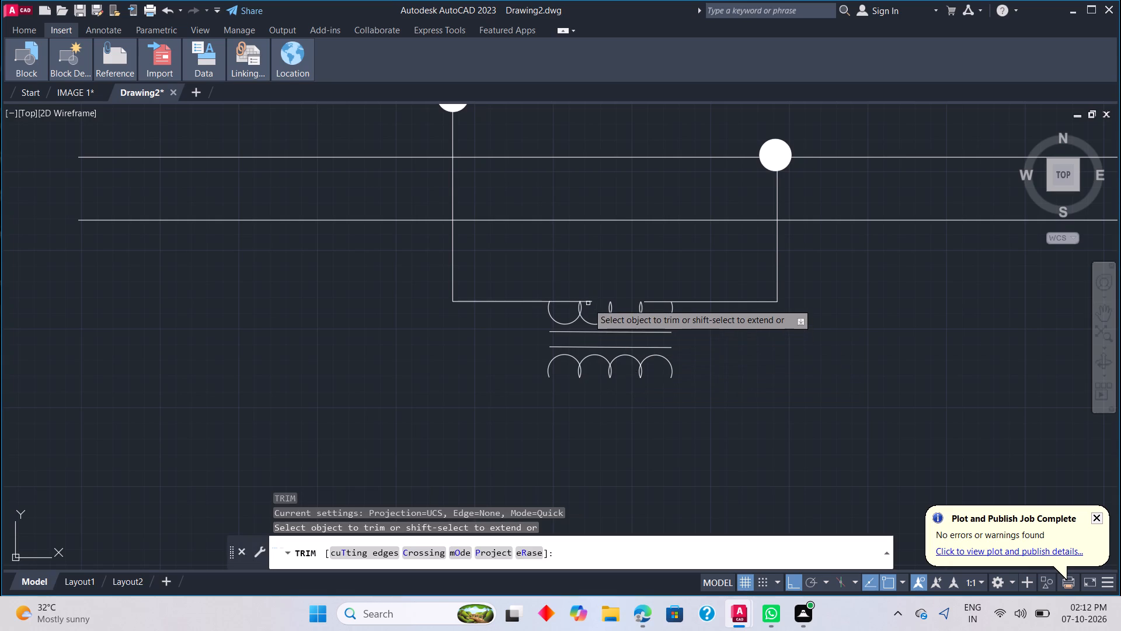
left_click(588, 303)
left_click(567, 301)
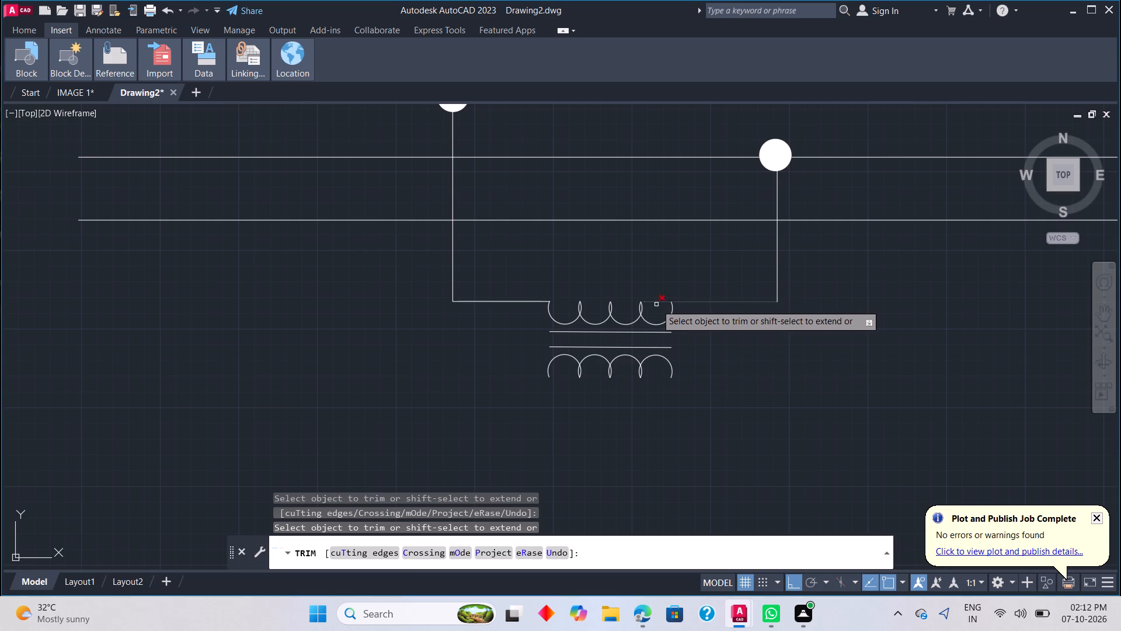
left_click(656, 303)
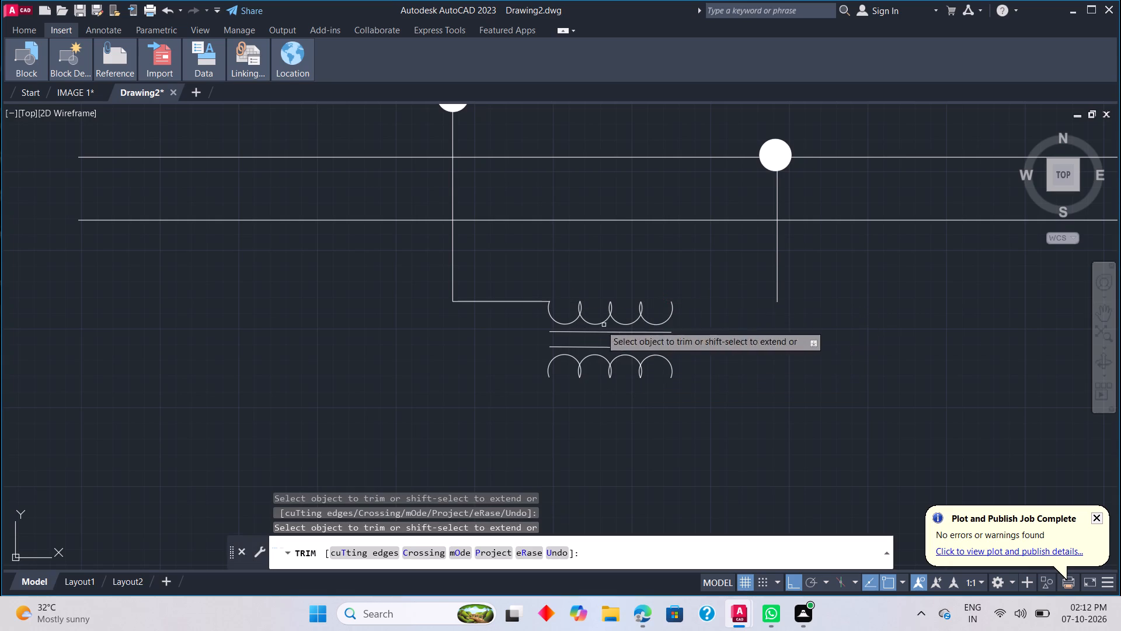
scroll(556, 307, "up", 6)
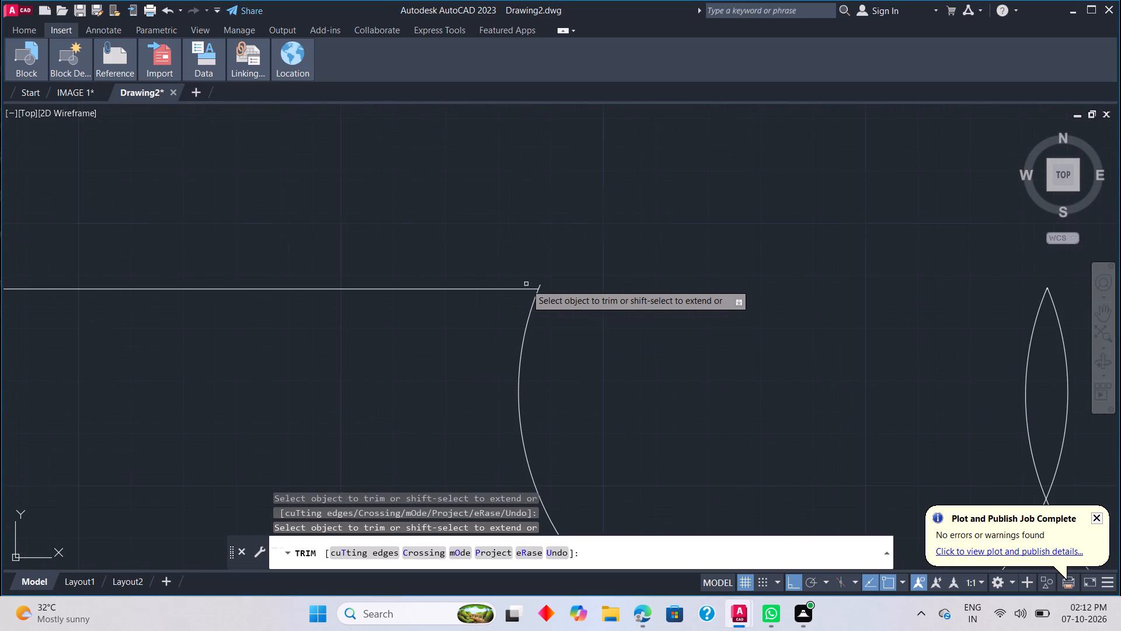
left_click(525, 287)
scroll(653, 301, "down", 4)
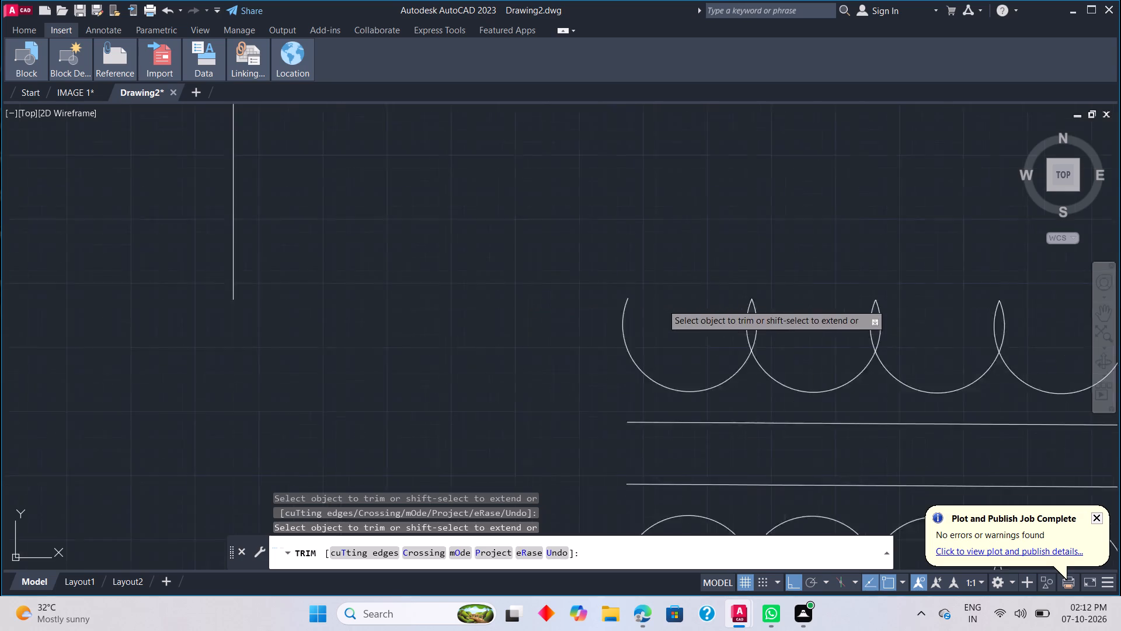
middle_click_drag(708, 313, 551, 330)
scroll(730, 317, "up", 2)
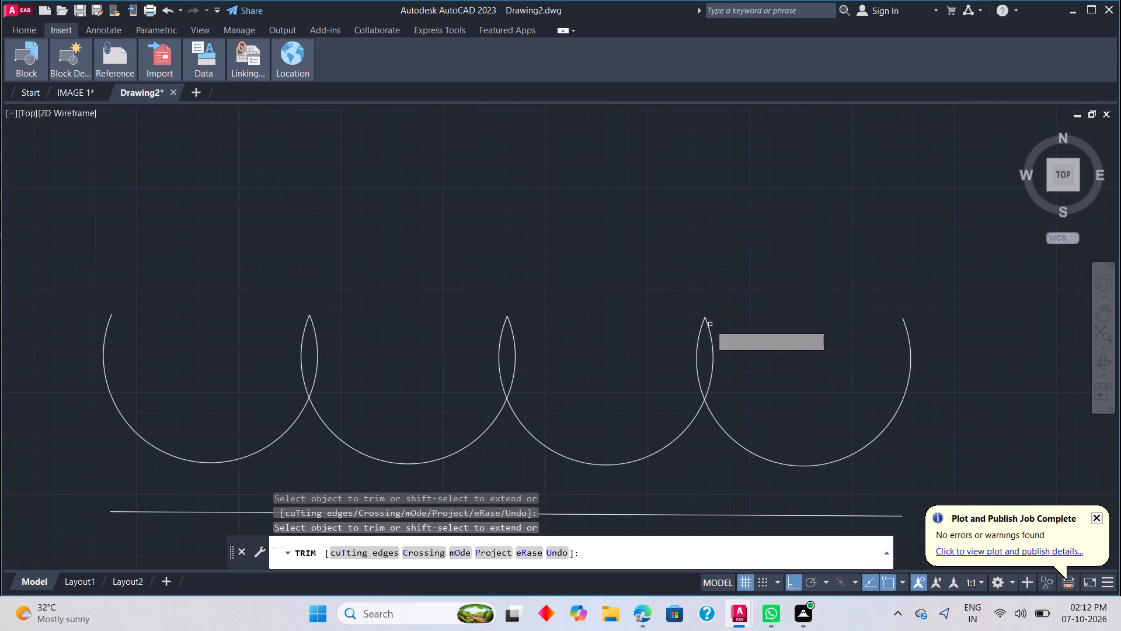
scroll(710, 330, "down", 3)
scroll(785, 351, "down", 1)
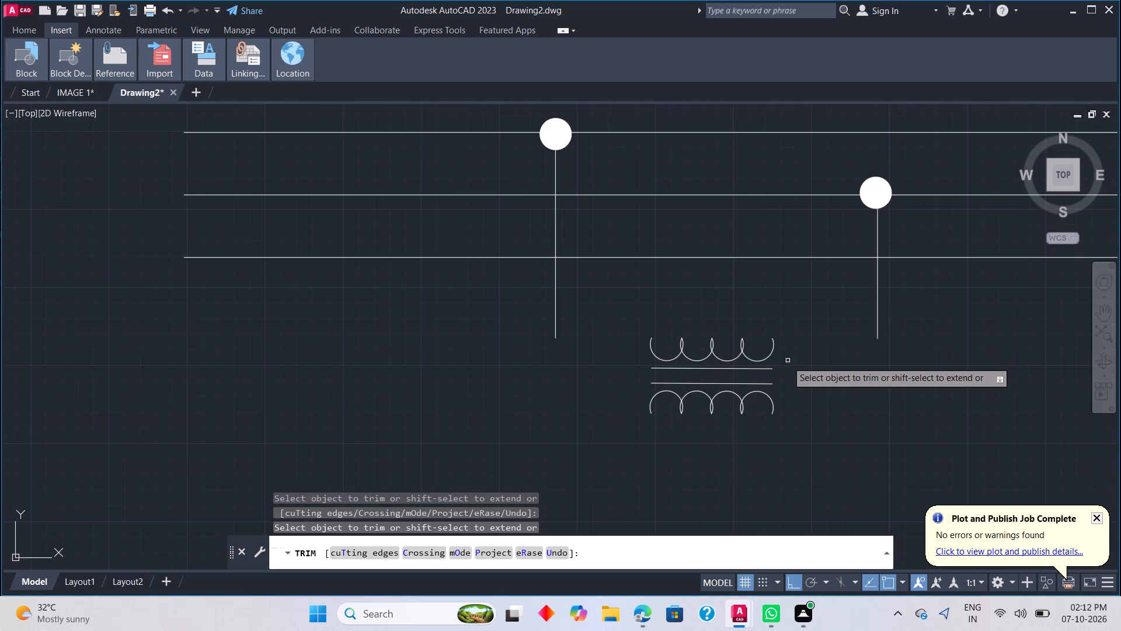
key("Escape")
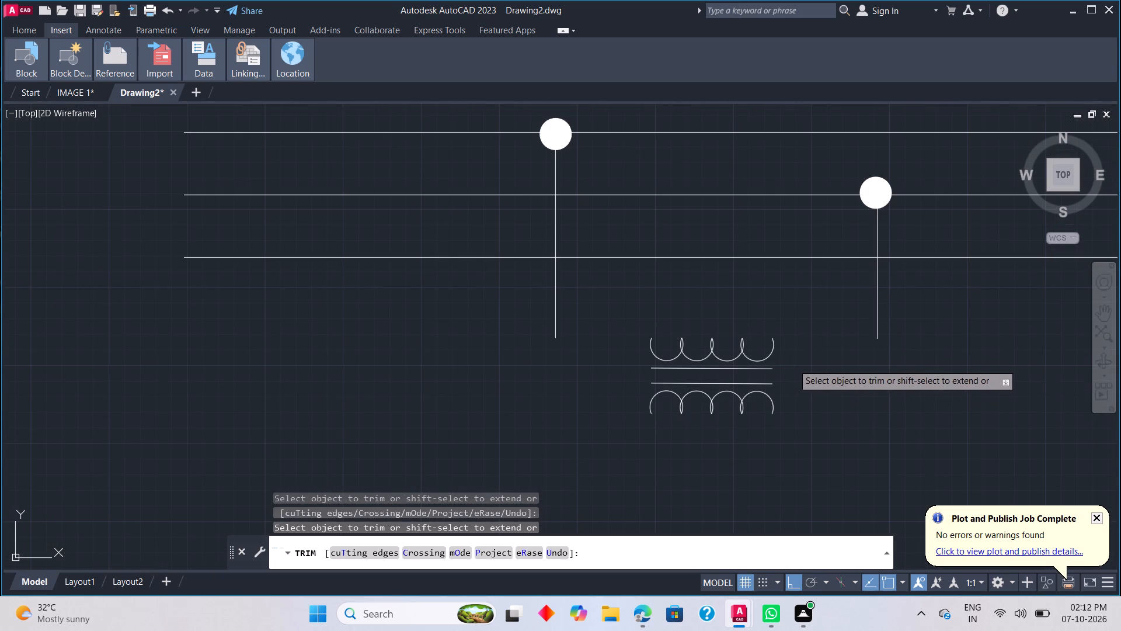
Draw a horizontal line from the upper coil's right end to the right vertical line's lower end.
key("l")
key("space")
scroll(788, 346, "up", 2)
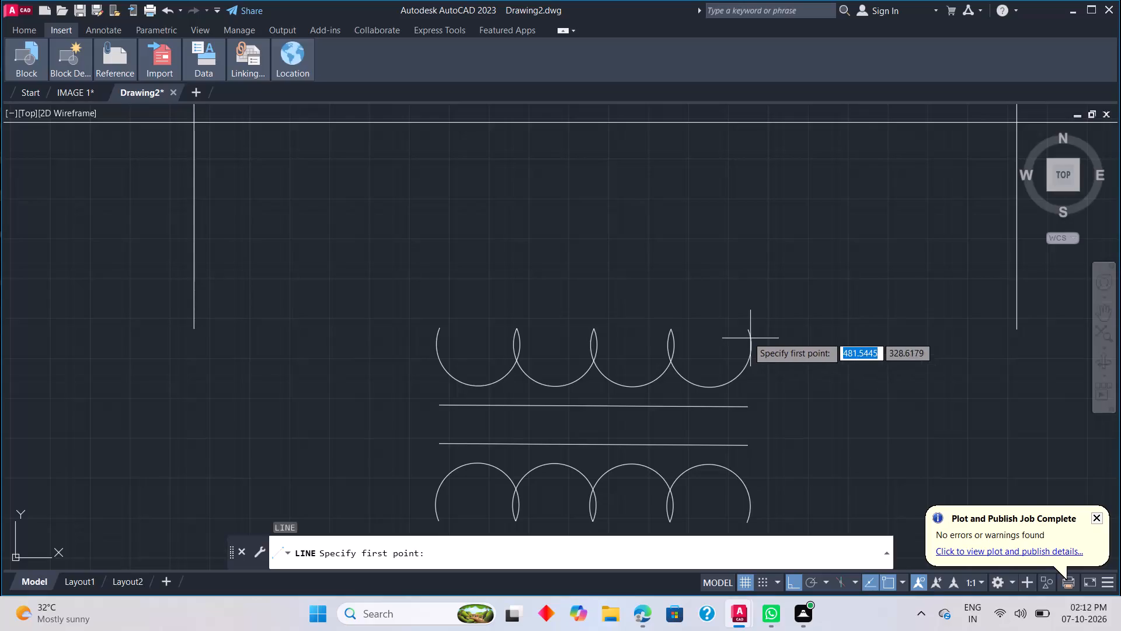
left_click(746, 330)
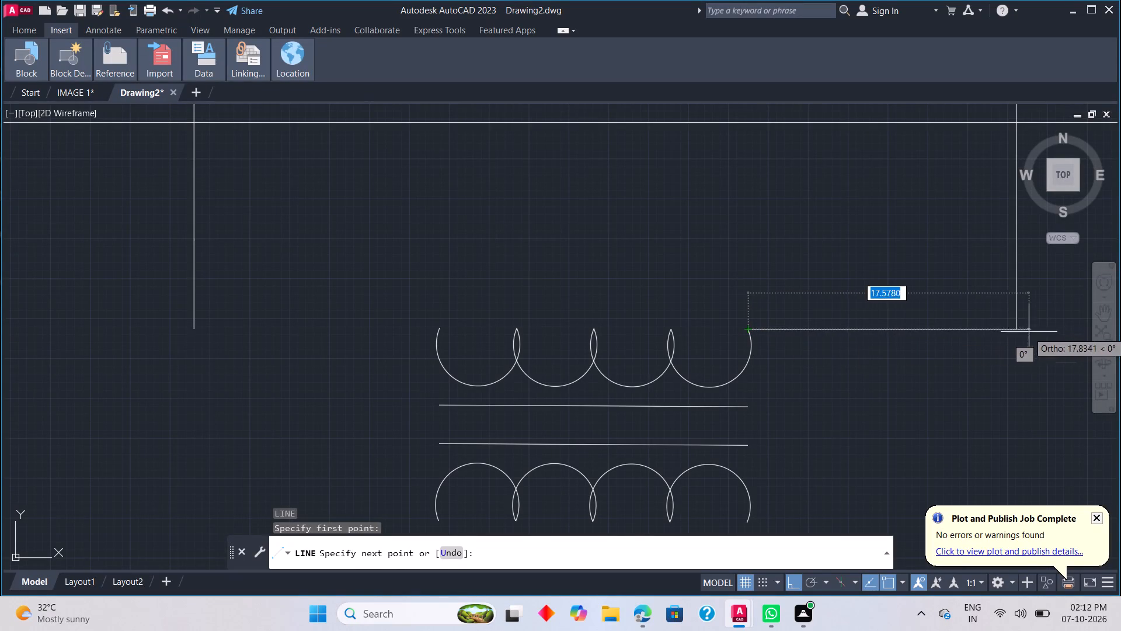
left_click(1016, 330)
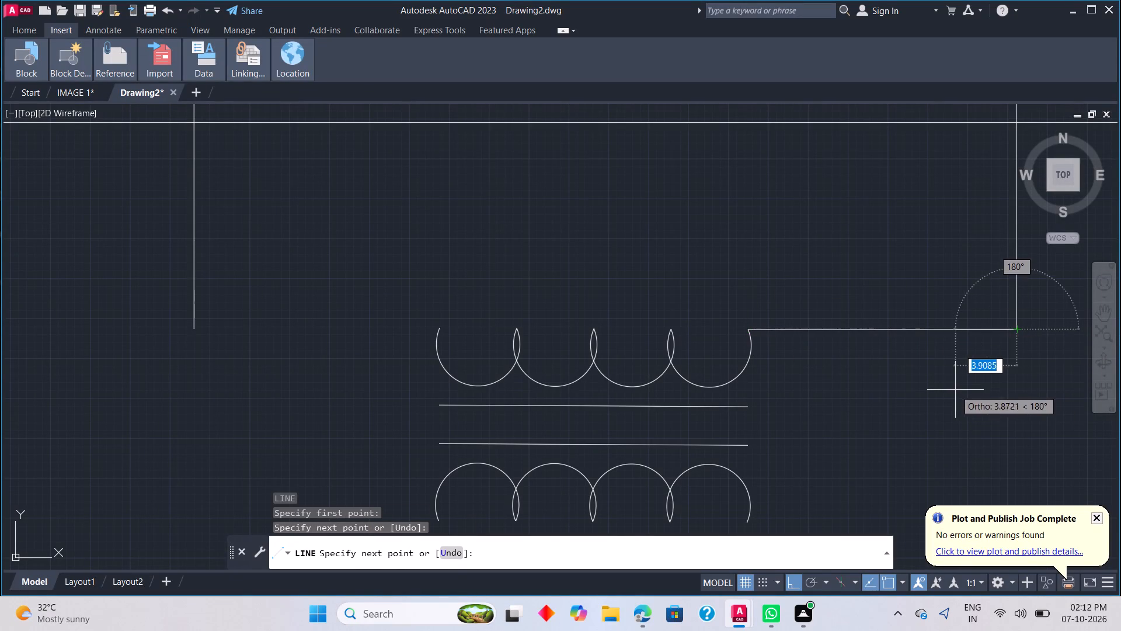
key("Escape")
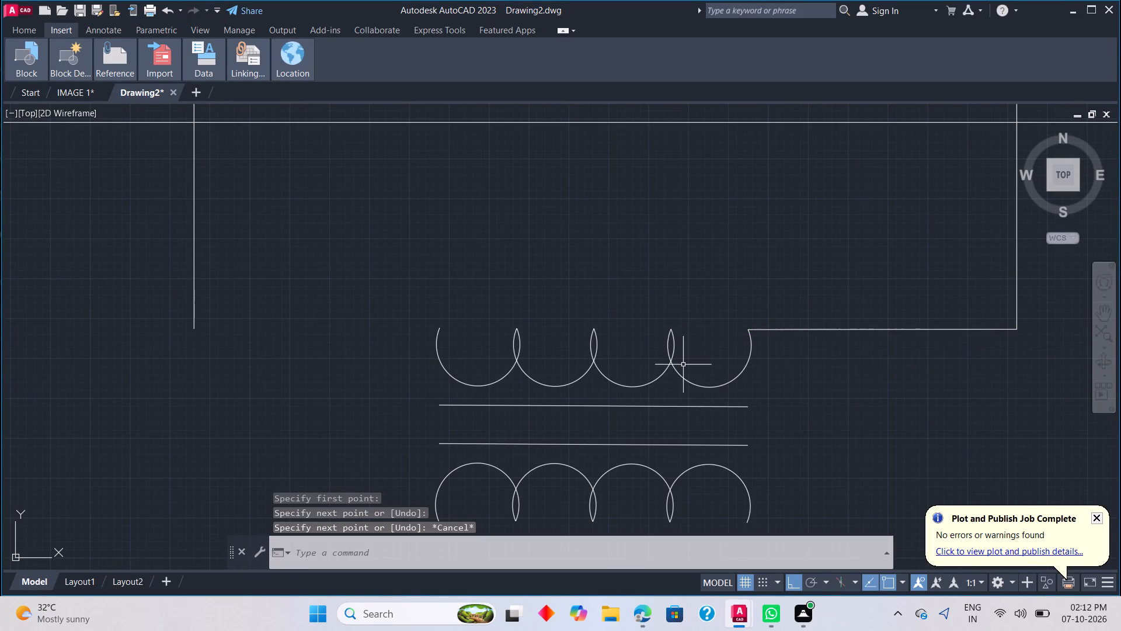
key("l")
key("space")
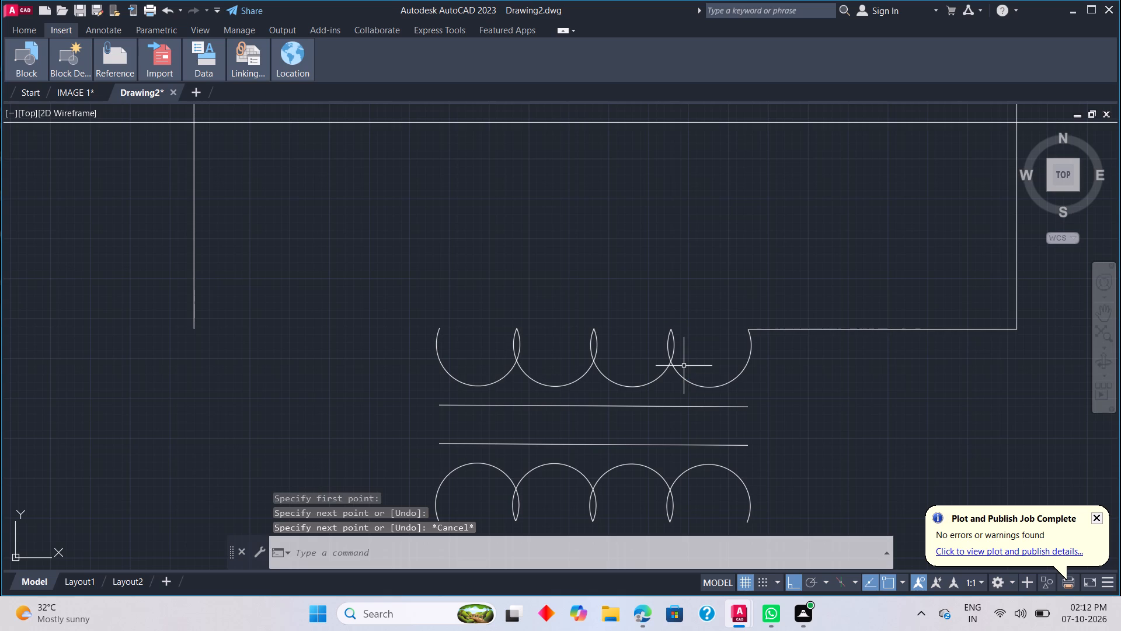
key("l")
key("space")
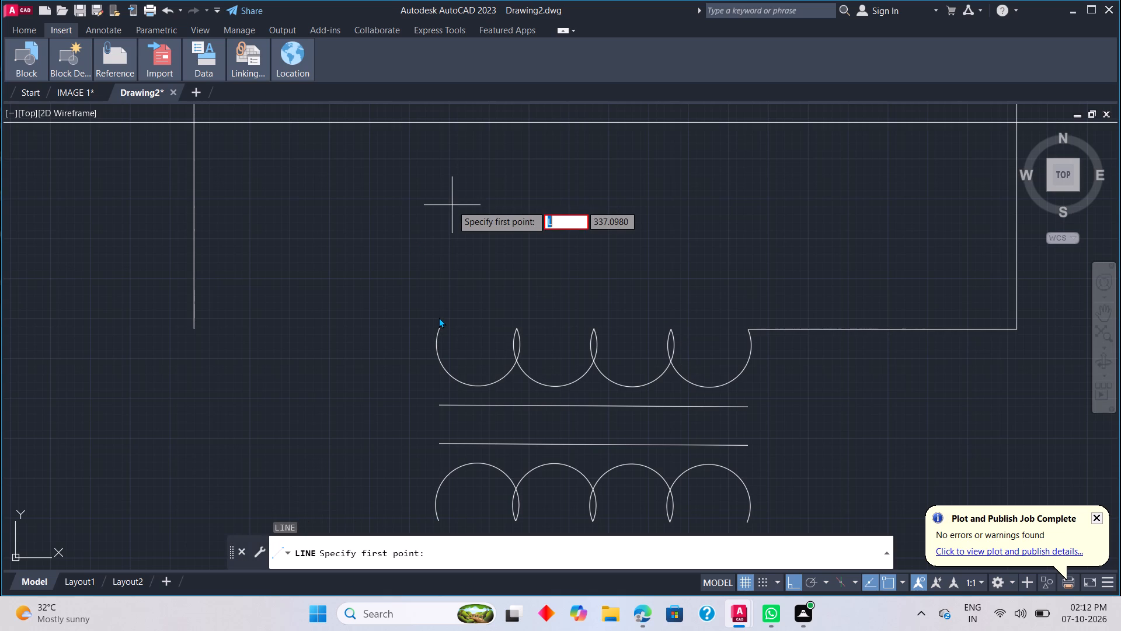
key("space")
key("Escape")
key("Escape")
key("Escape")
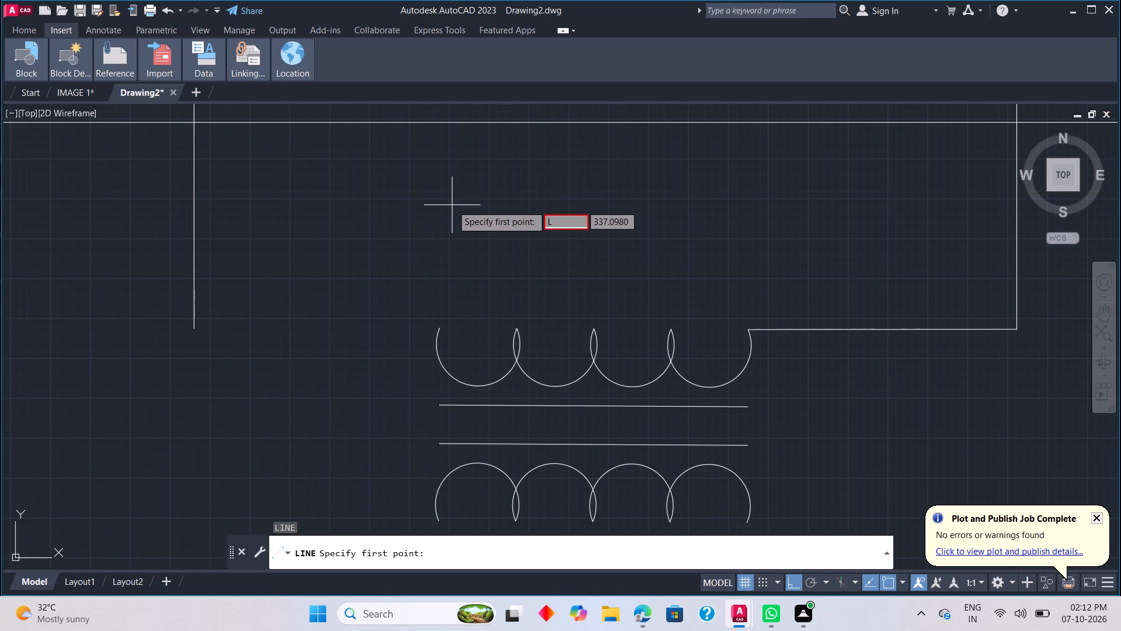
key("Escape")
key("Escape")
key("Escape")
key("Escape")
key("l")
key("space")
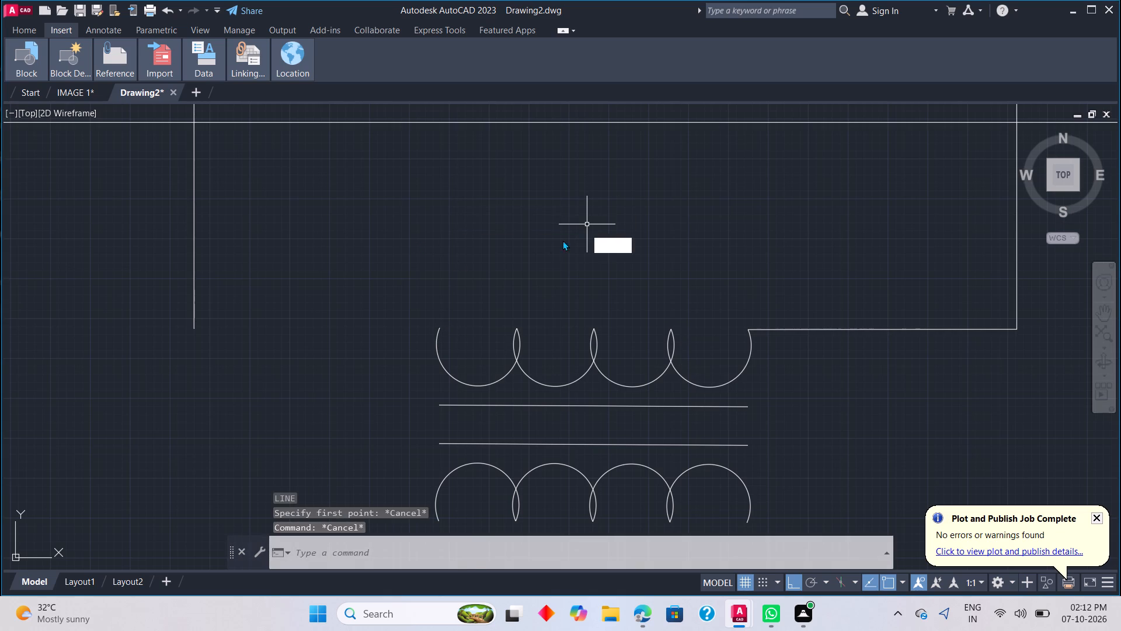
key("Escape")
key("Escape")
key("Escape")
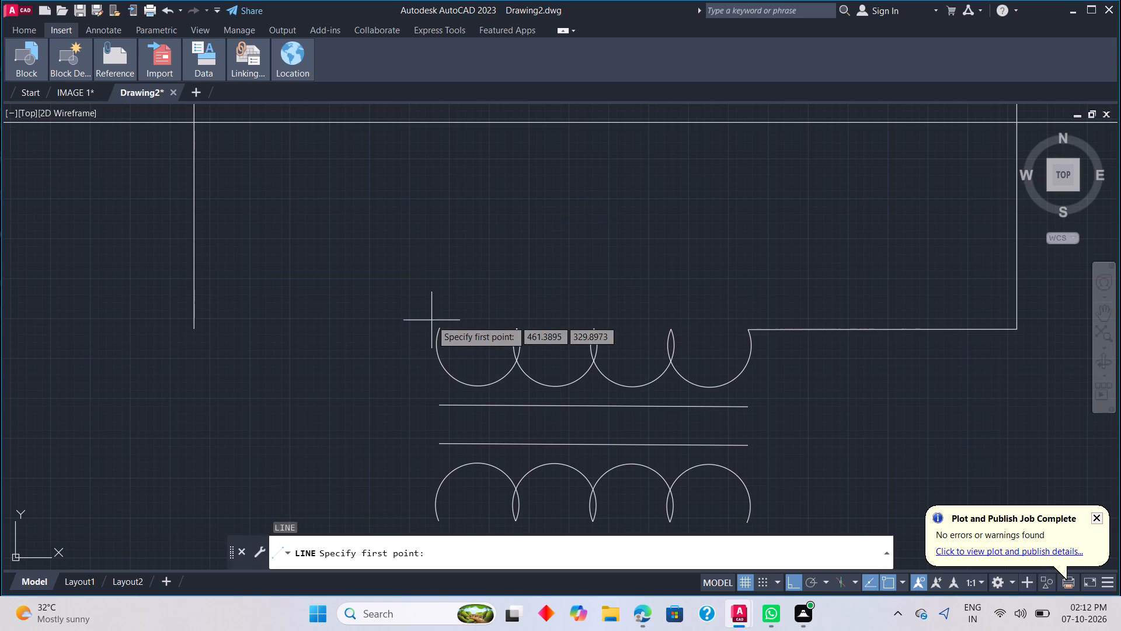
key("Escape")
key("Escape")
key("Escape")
Draw a horizontal line from the upper coil's left end to the left vertical line.
key("l")
key("space")
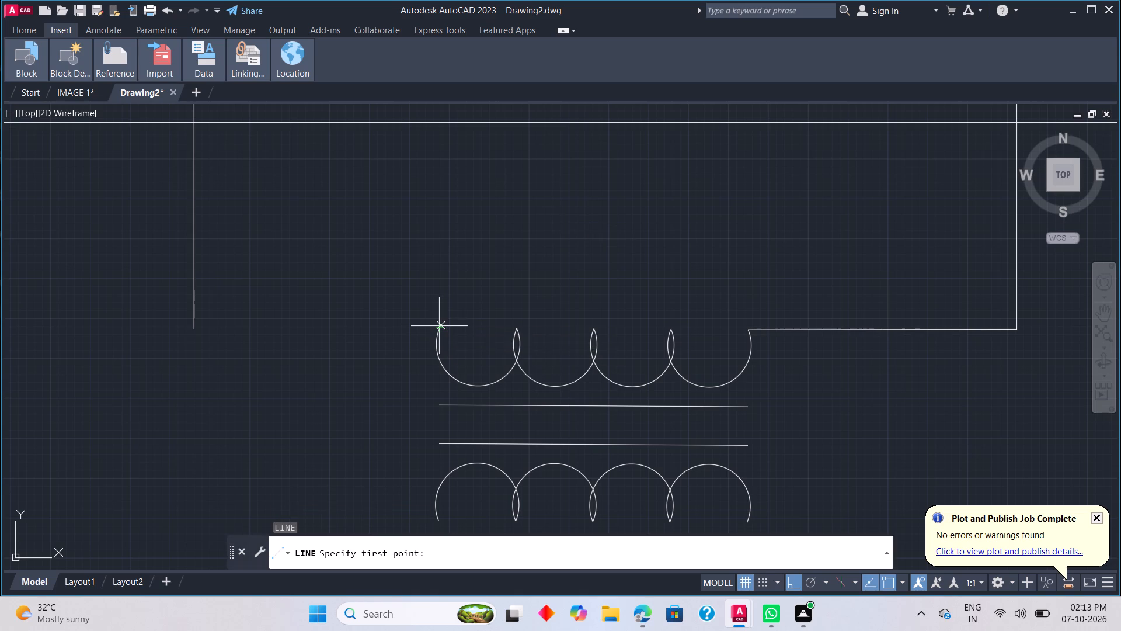
left_click(440, 327)
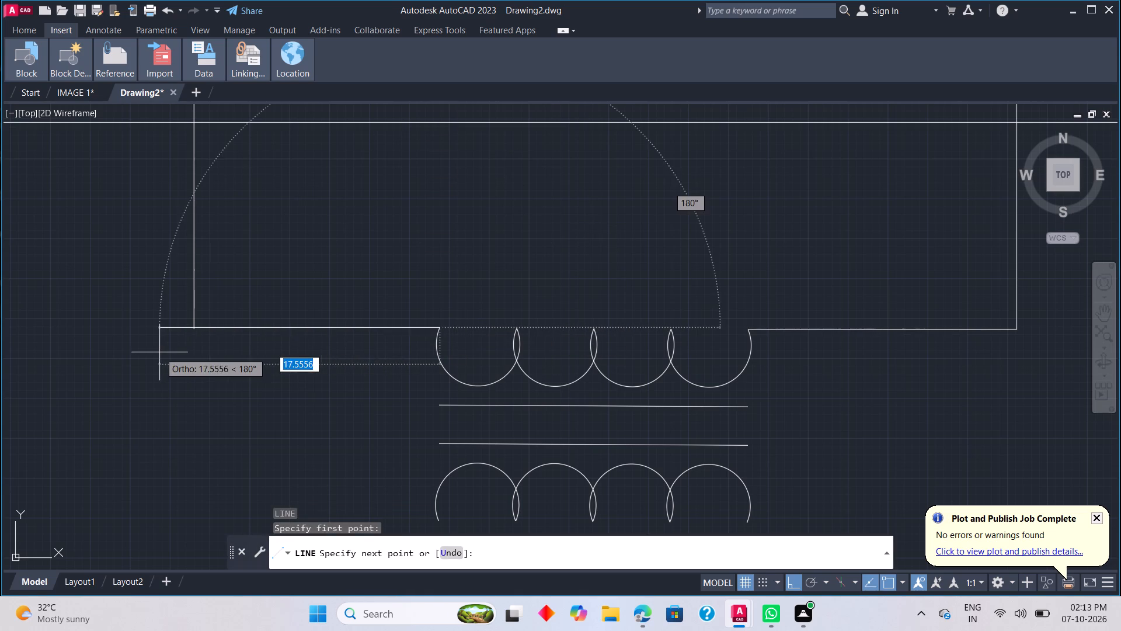
left_click(199, 328)
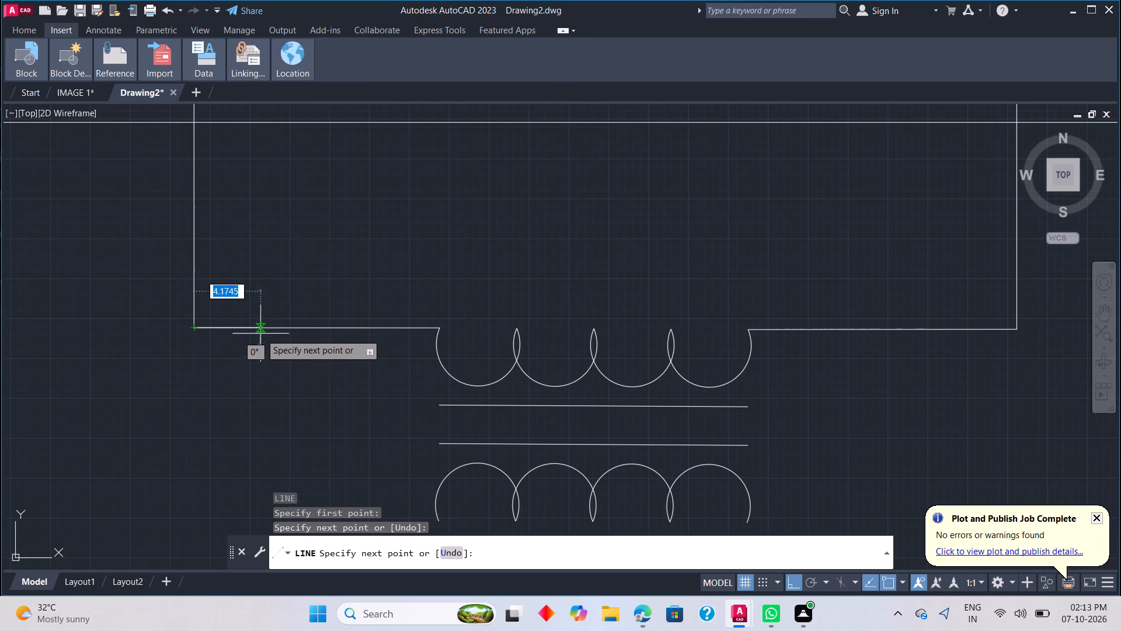
key("Escape")
Trim the left vertical line's short overhang below the new horizontal connecting line.
scroll(175, 330, "up", 1)
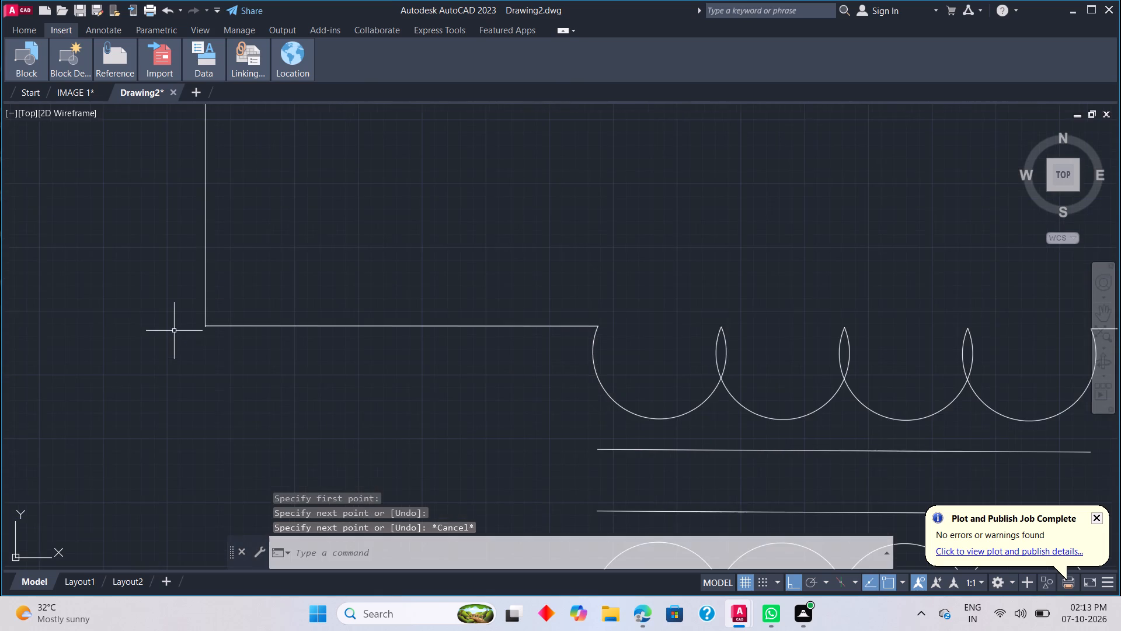
scroll(190, 330, "up", 4)
key("t")
type("R")
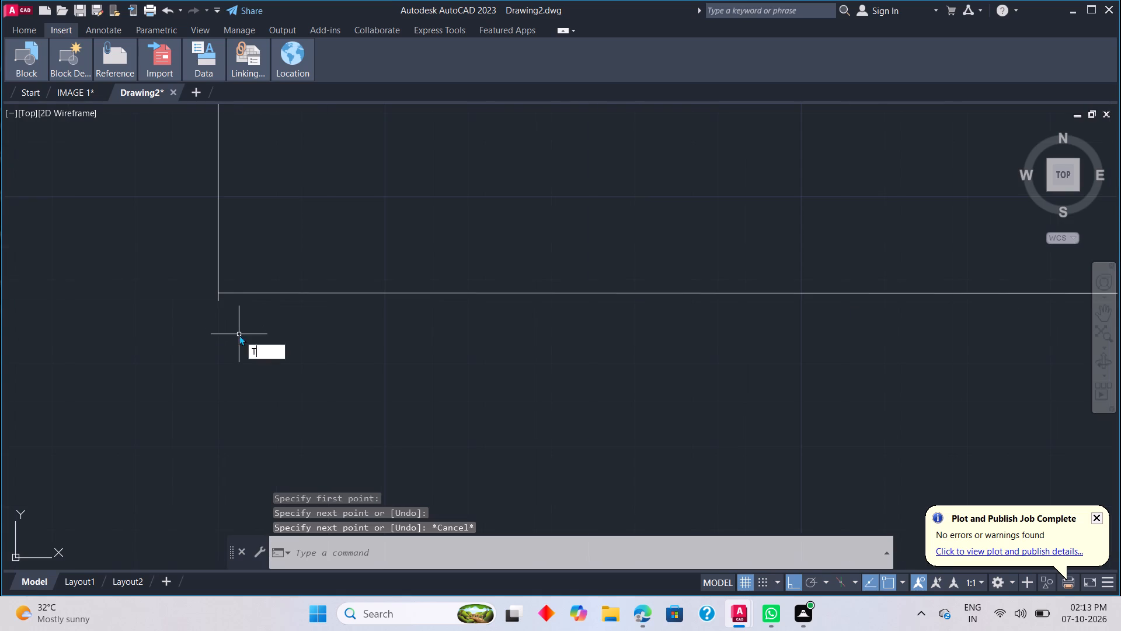
key("space")
scroll(227, 313, "up", 2)
left_click(203, 276)
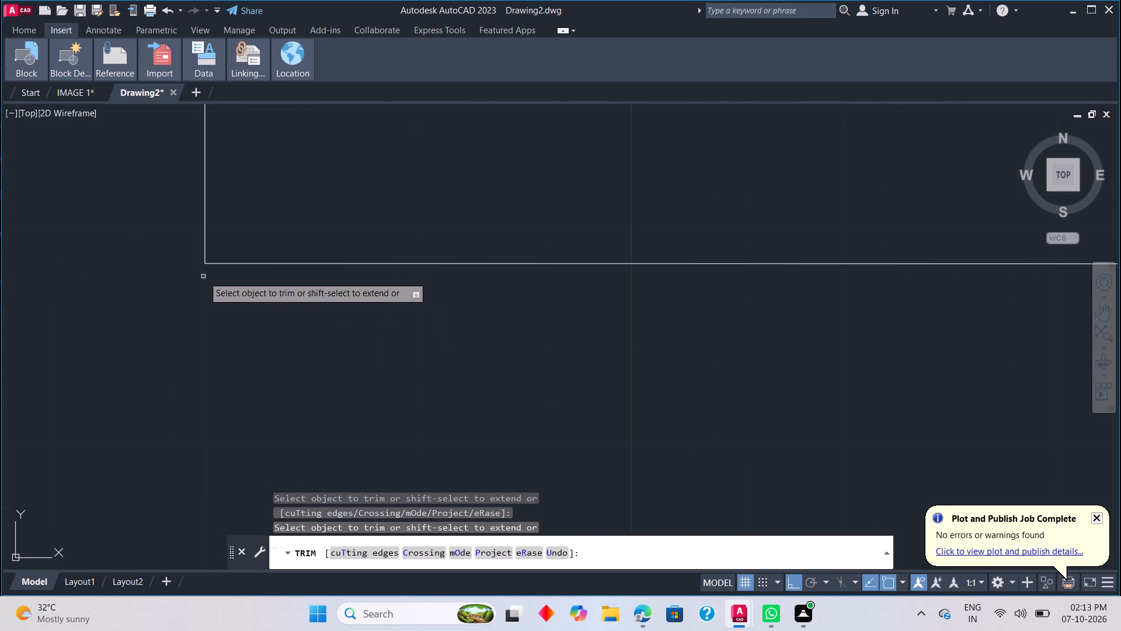
Examine the lower right corner of the connecting lines for leftover overhangs and leave trimming.
scroll(273, 294, "down", 8)
middle_click_drag(876, 319, 845, 340)
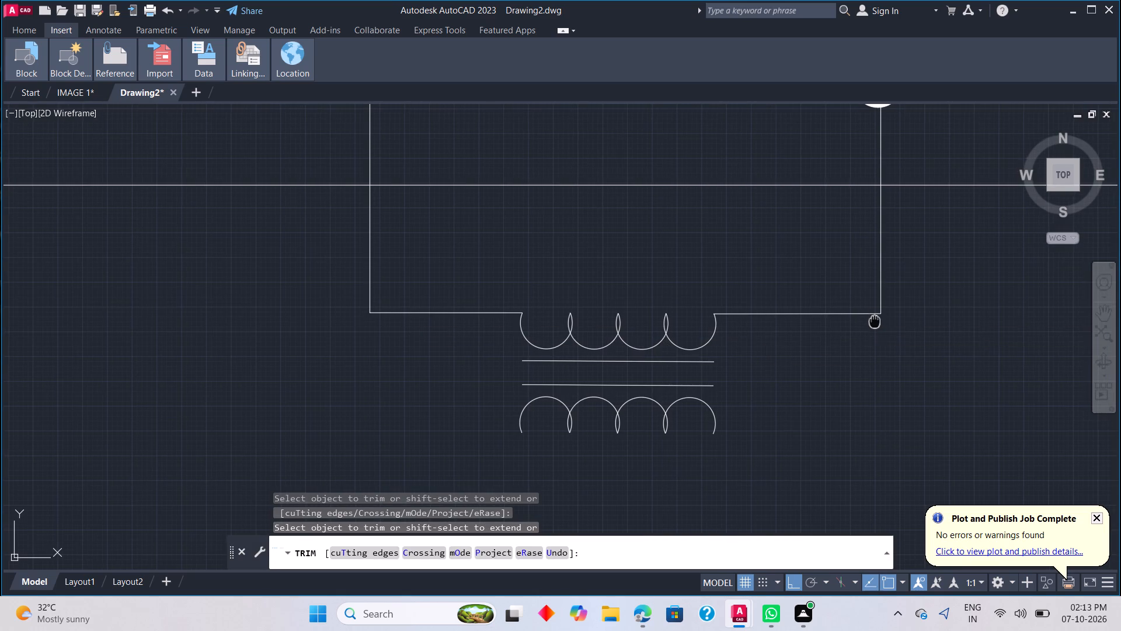
middle_click_drag(845, 340, 697, 426)
scroll(691, 427, "up", 5)
scroll(737, 391, "up", 1)
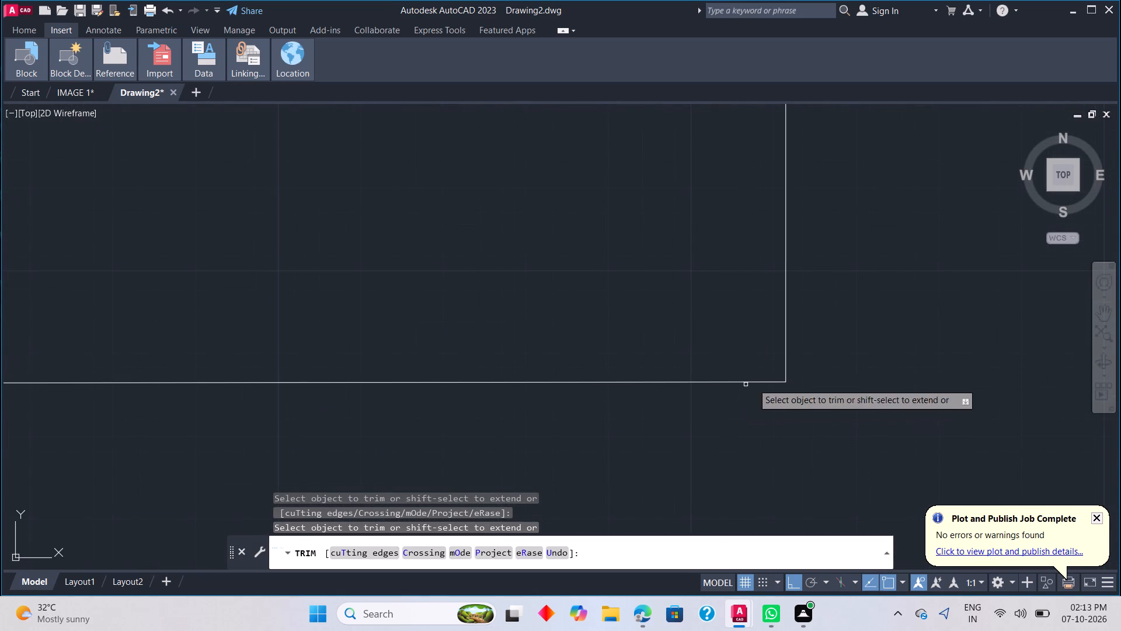
scroll(779, 372, "up", 6)
scroll(761, 424, "down", 4)
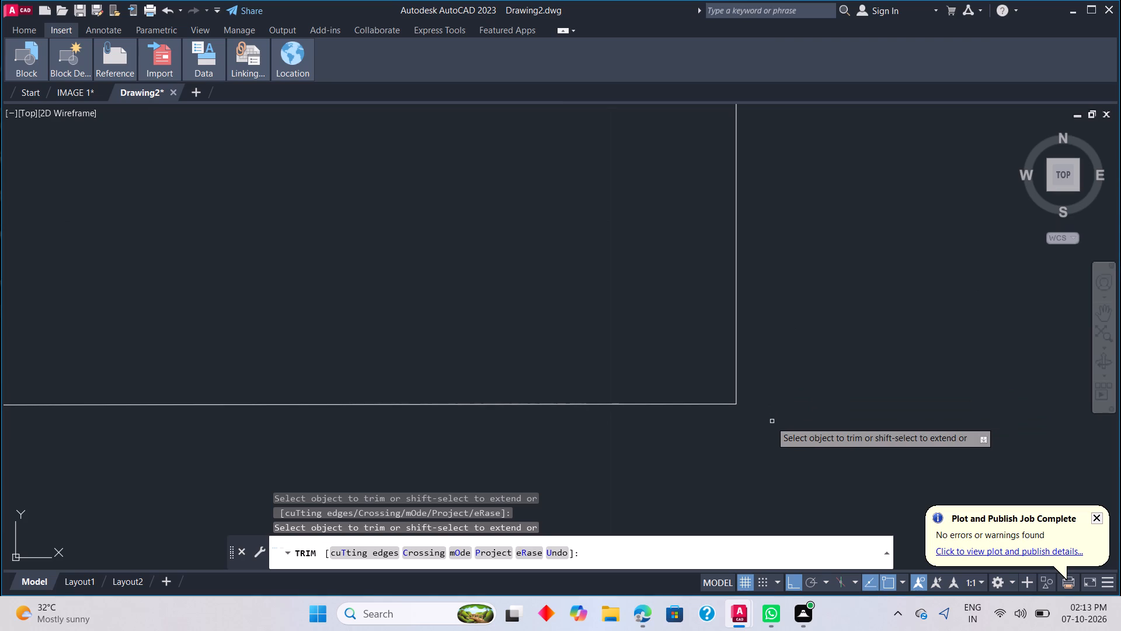
scroll(739, 430, "down", 6)
scroll(626, 440, "down", 4)
middle_click_drag(606, 472, 618, 422)
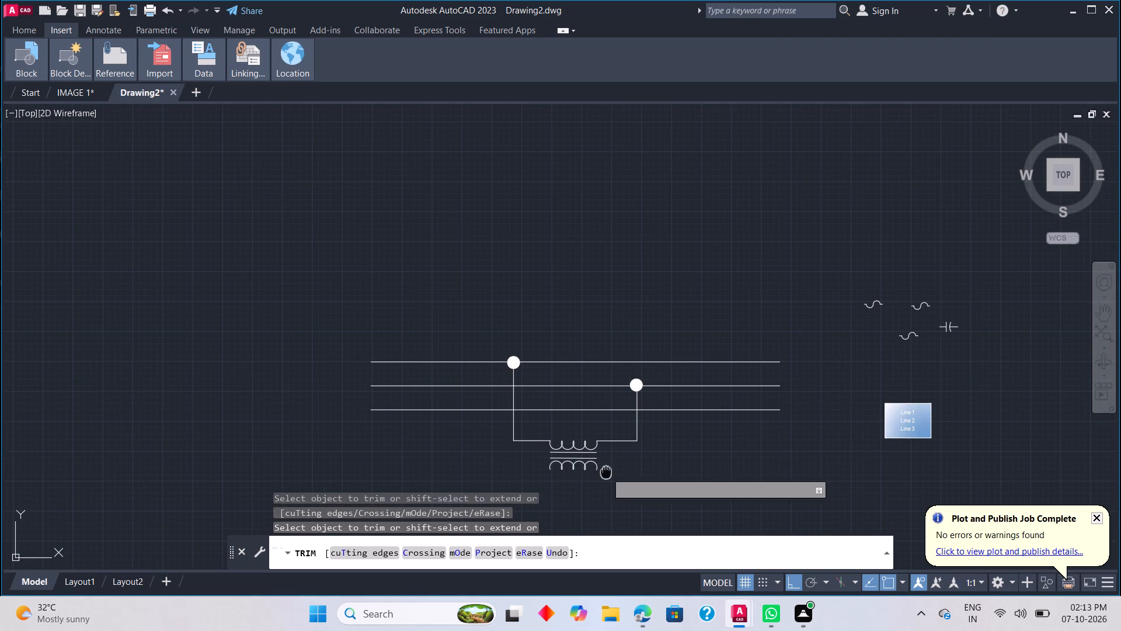
middle_click_drag(618, 422, 632, 377)
middle_click(632, 377)
key("Escape")
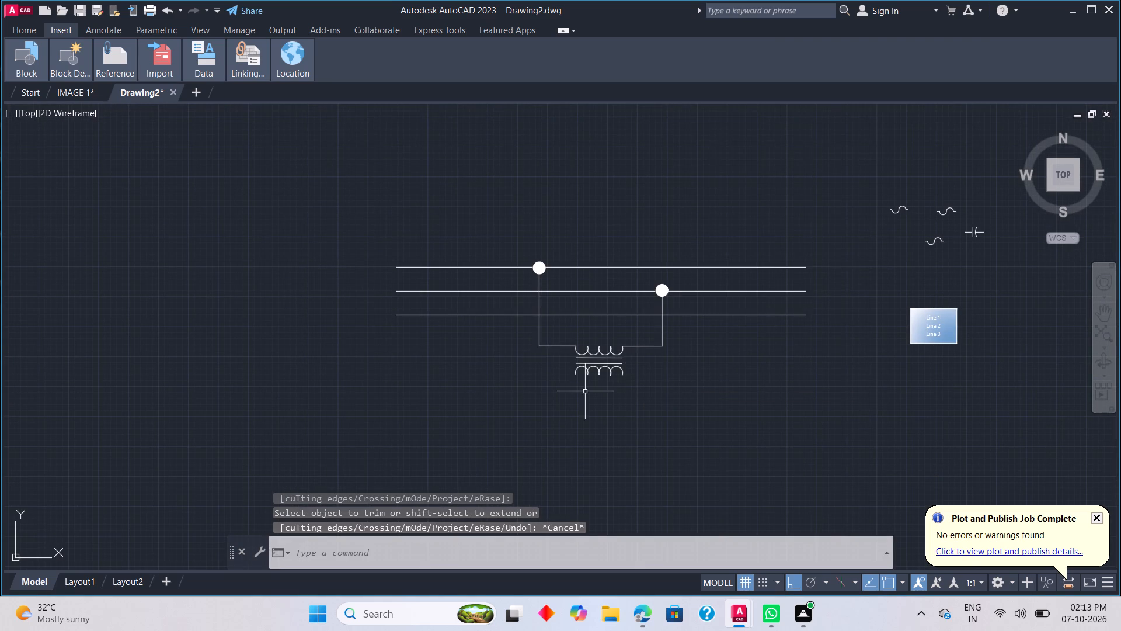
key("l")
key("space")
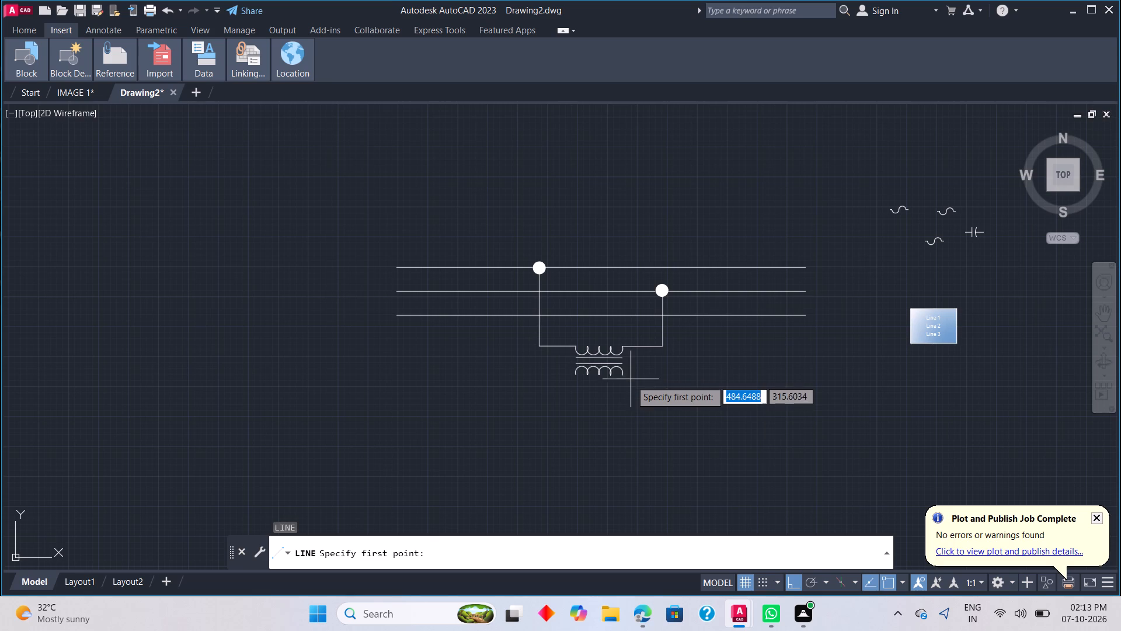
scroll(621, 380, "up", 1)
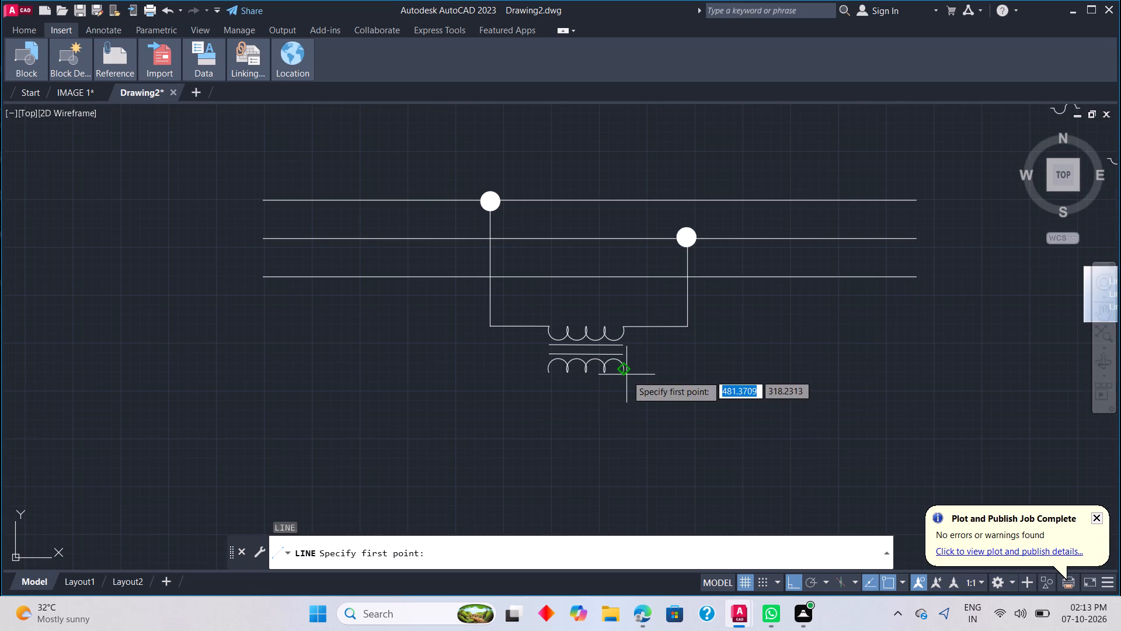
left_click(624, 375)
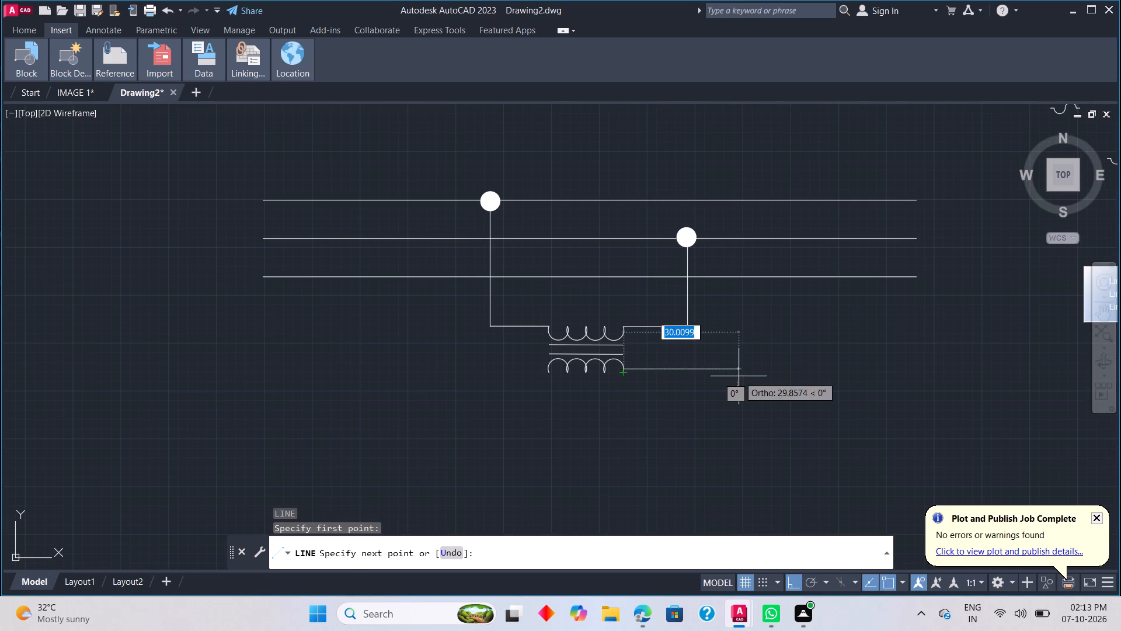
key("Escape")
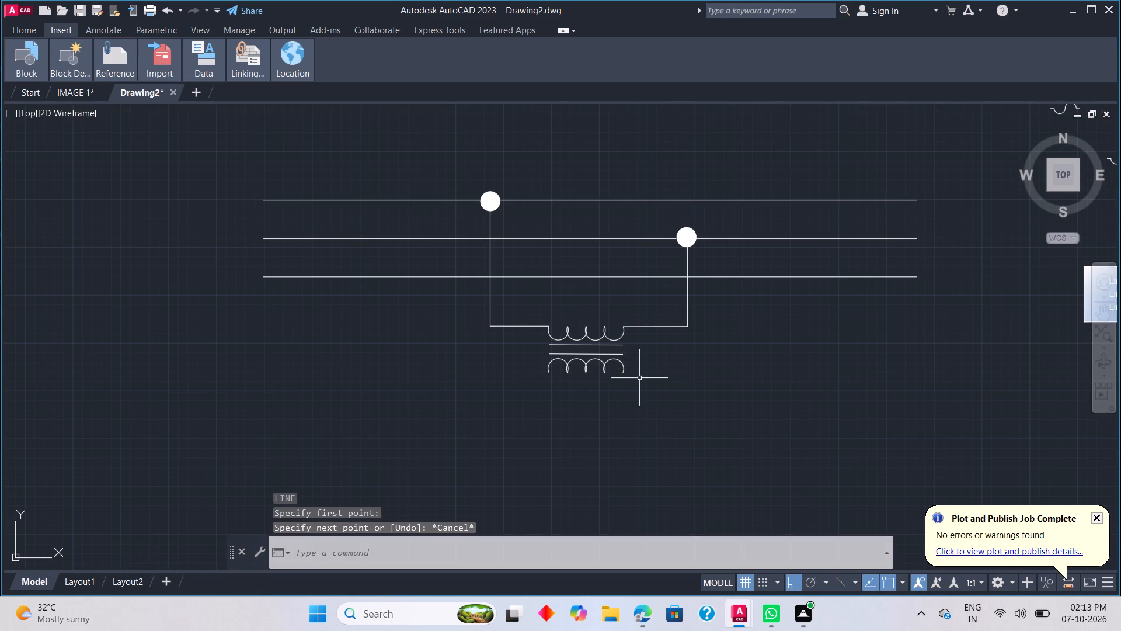
Draw a line from the lower coil's right end, about 17 units horizontally to align with the right vertical, and about 4.8 units down.
key("l")
key("space")
scroll(621, 382, "up", 3)
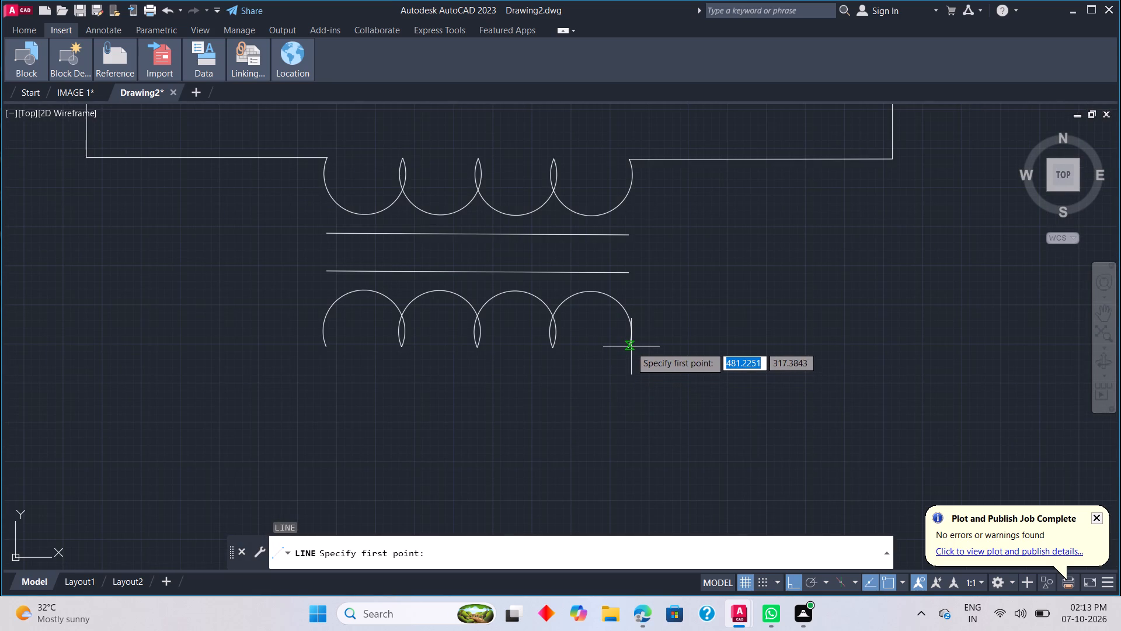
left_click(628, 349)
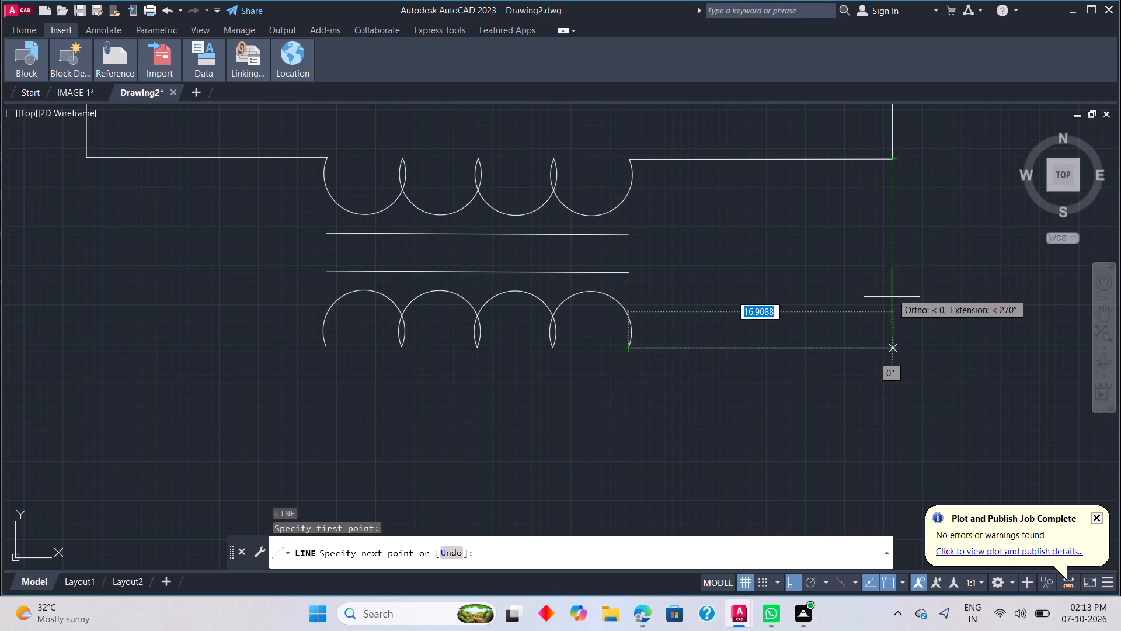
left_click(889, 351)
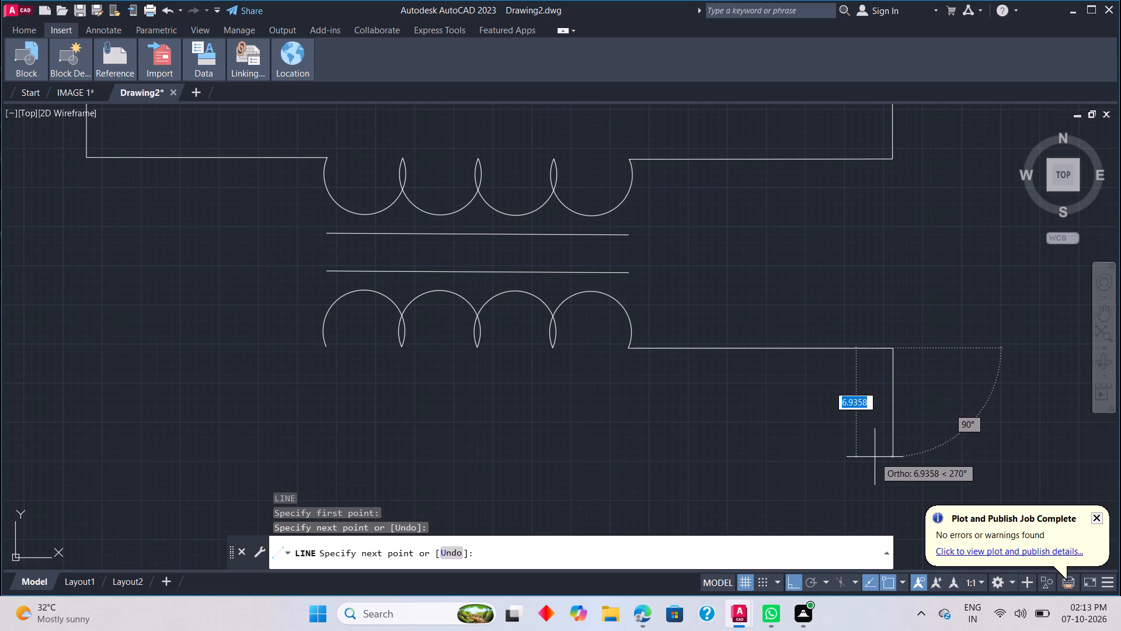
left_click(883, 422)
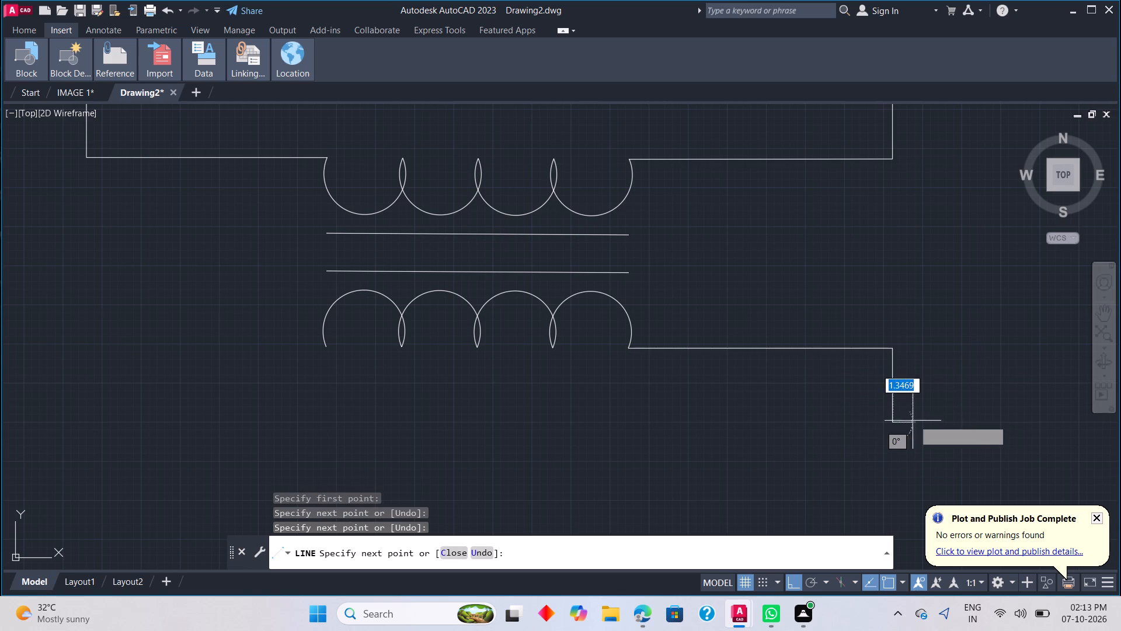
key("Escape")
Draw a line from the lower coil's left end, about 15.3 units left to align with the left vertical, and a short drop down.
scroll(882, 428, "down", 3)
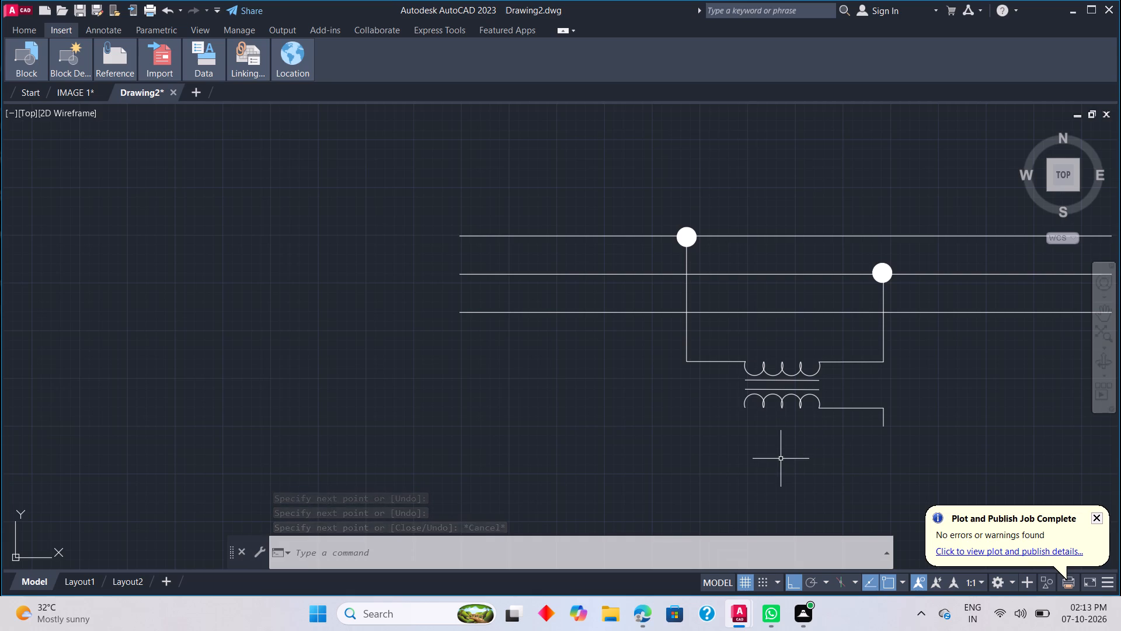
key("l")
key("space")
scroll(748, 398, "up", 2)
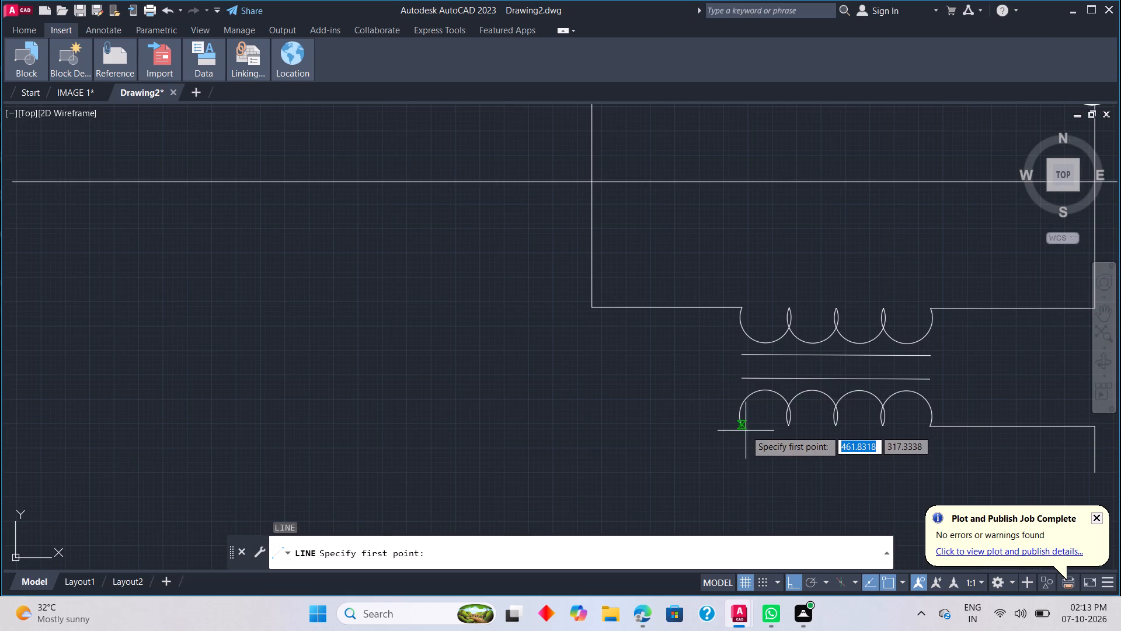
left_click(746, 430)
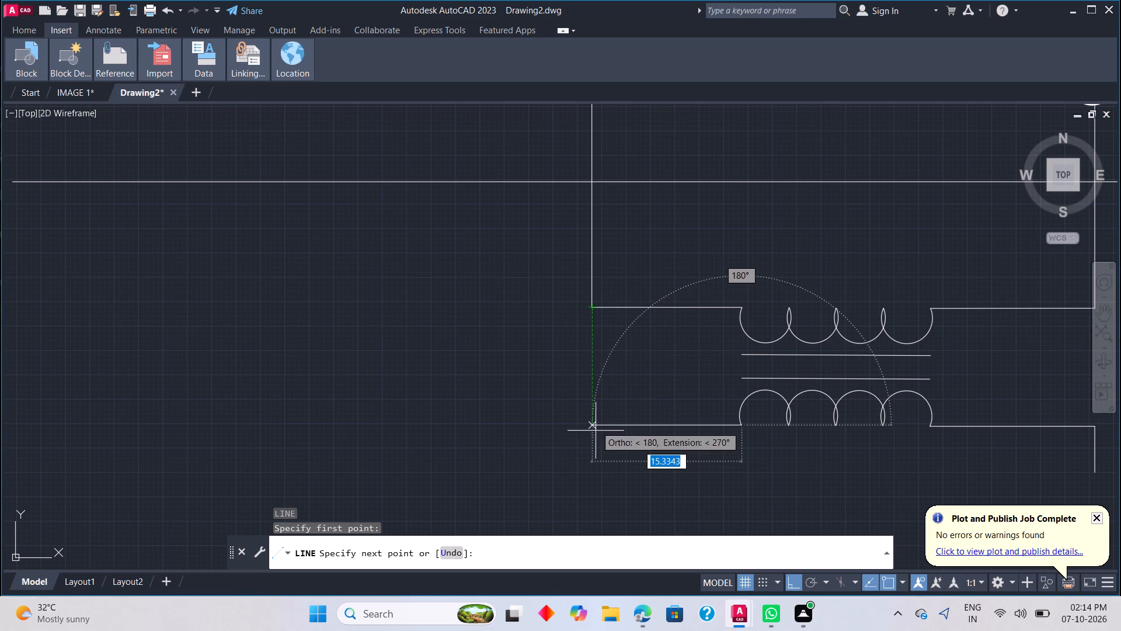
left_click(592, 423)
scroll(583, 488, "down", 1)
middle_click_drag(581, 481, 587, 460)
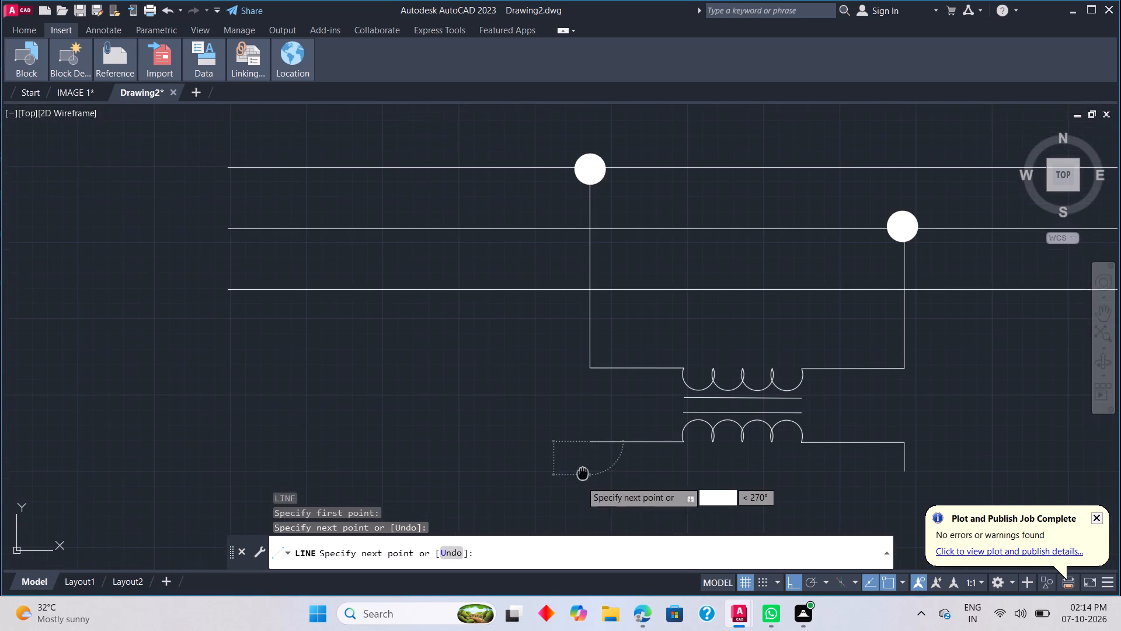
middle_click_drag(587, 460, 601, 394)
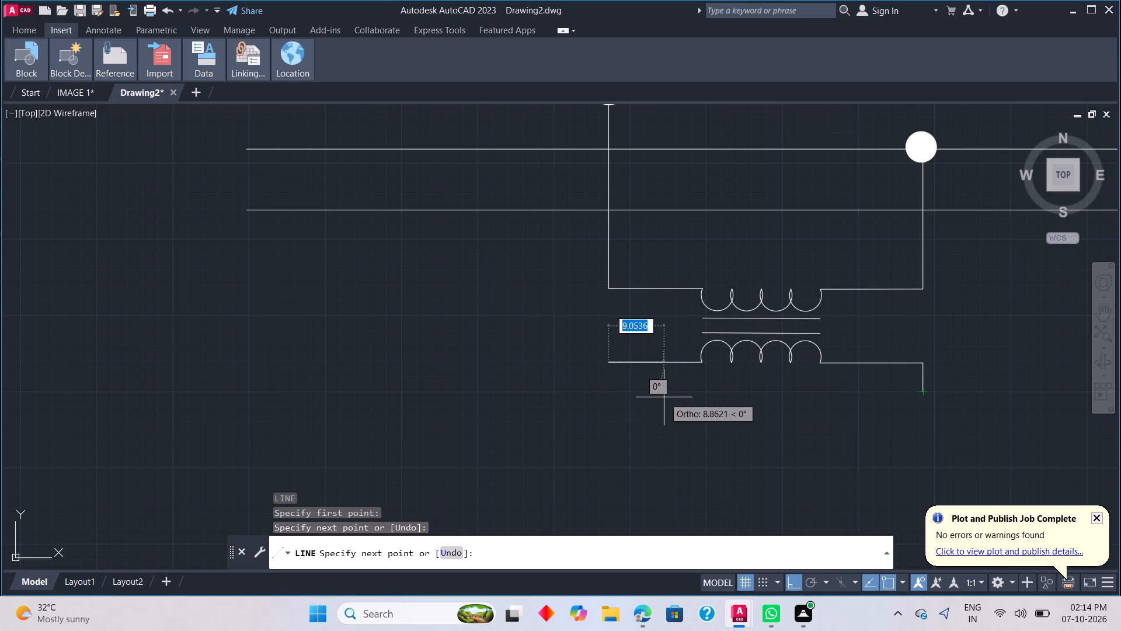
left_click(866, 576)
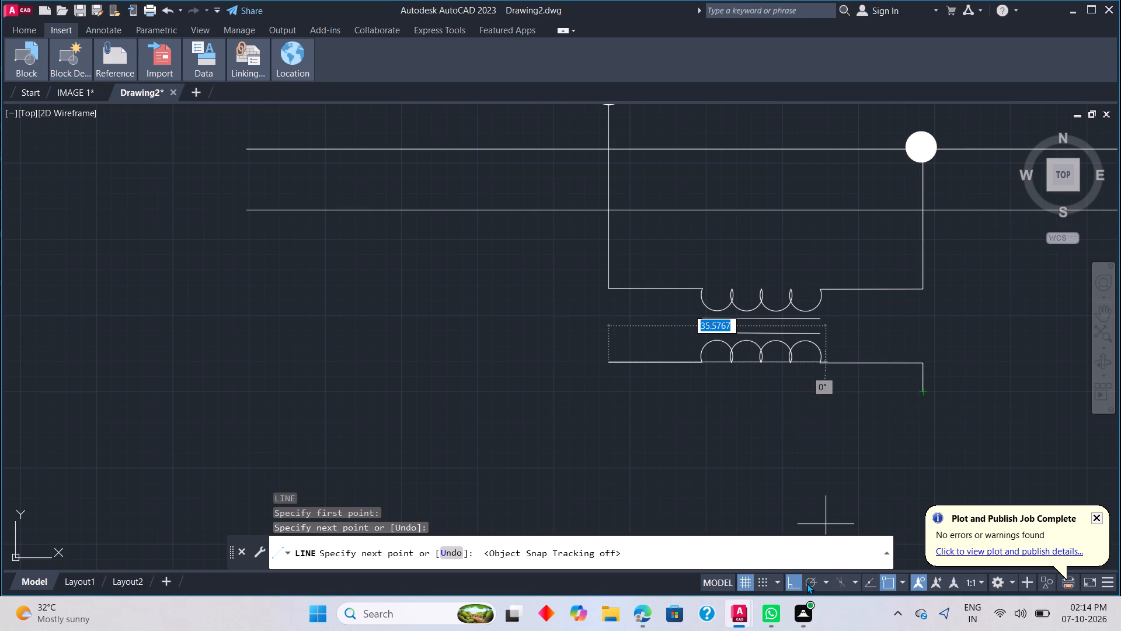
left_click(871, 578)
left_click(788, 581)
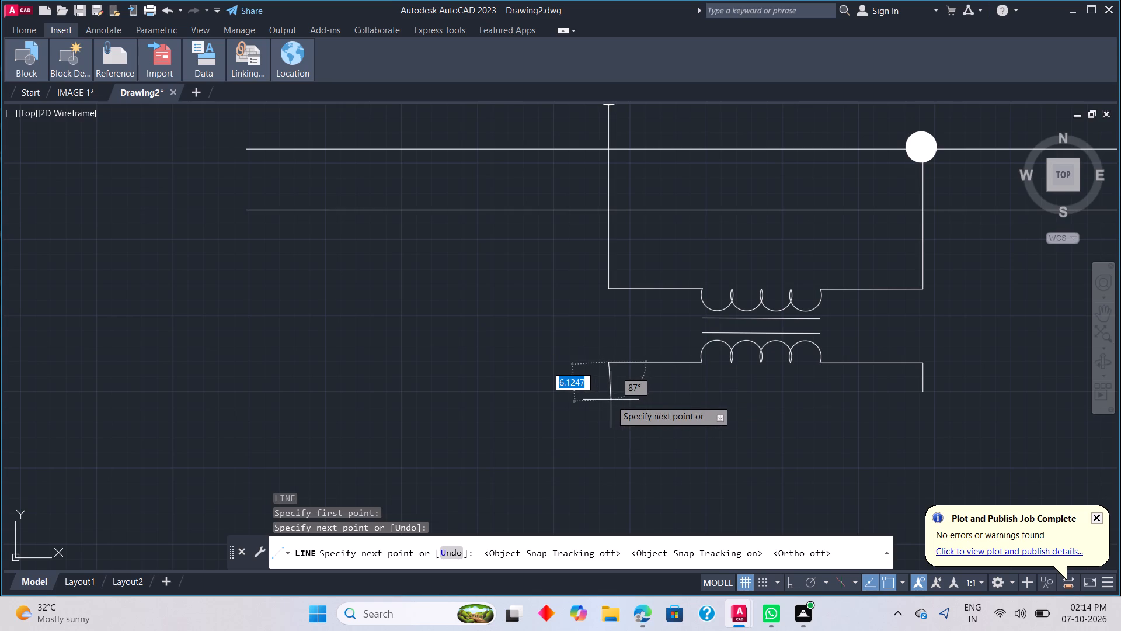
scroll(613, 396, "up", 2)
scroll(611, 380, "down", 1)
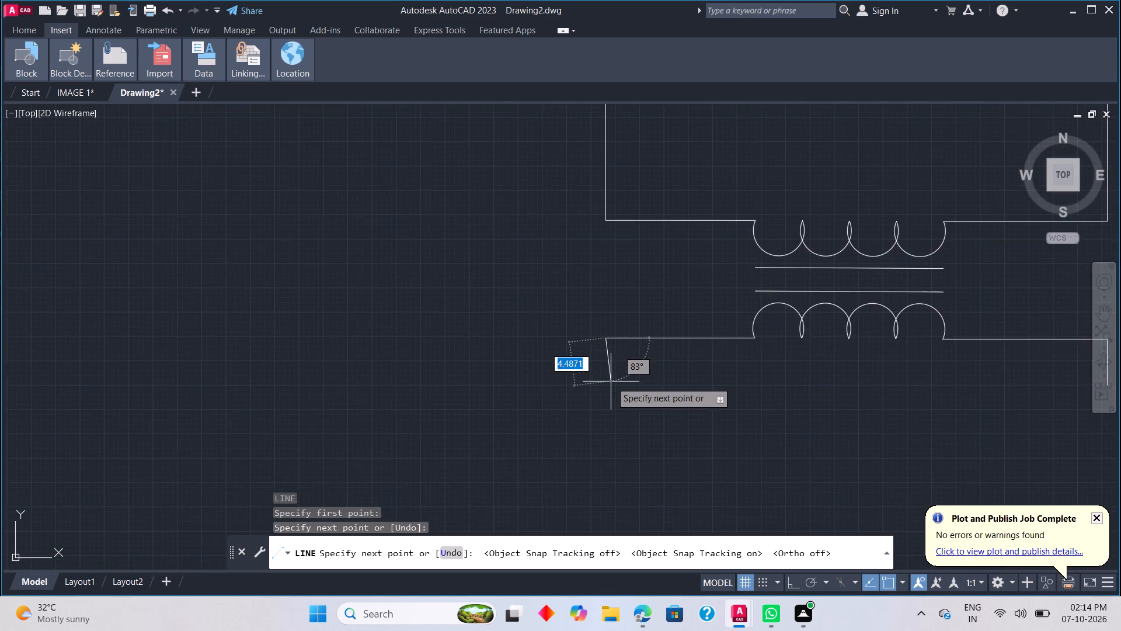
scroll(611, 382, "down", 1)
middle_click_drag(611, 382, 566, 393)
middle_click(566, 393)
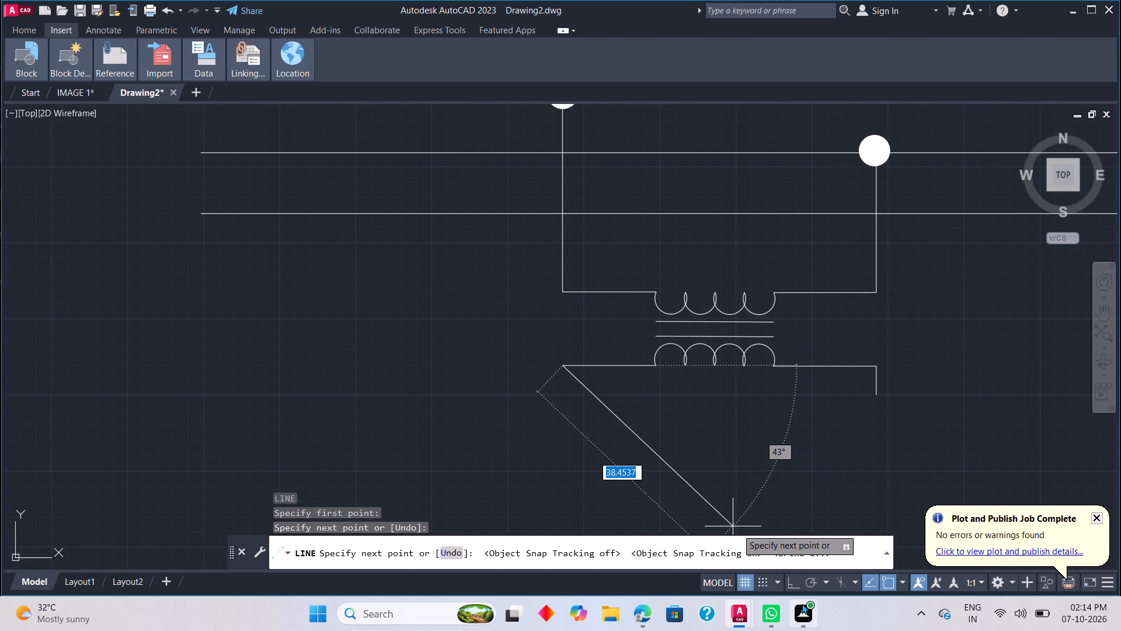
left_click(795, 577)
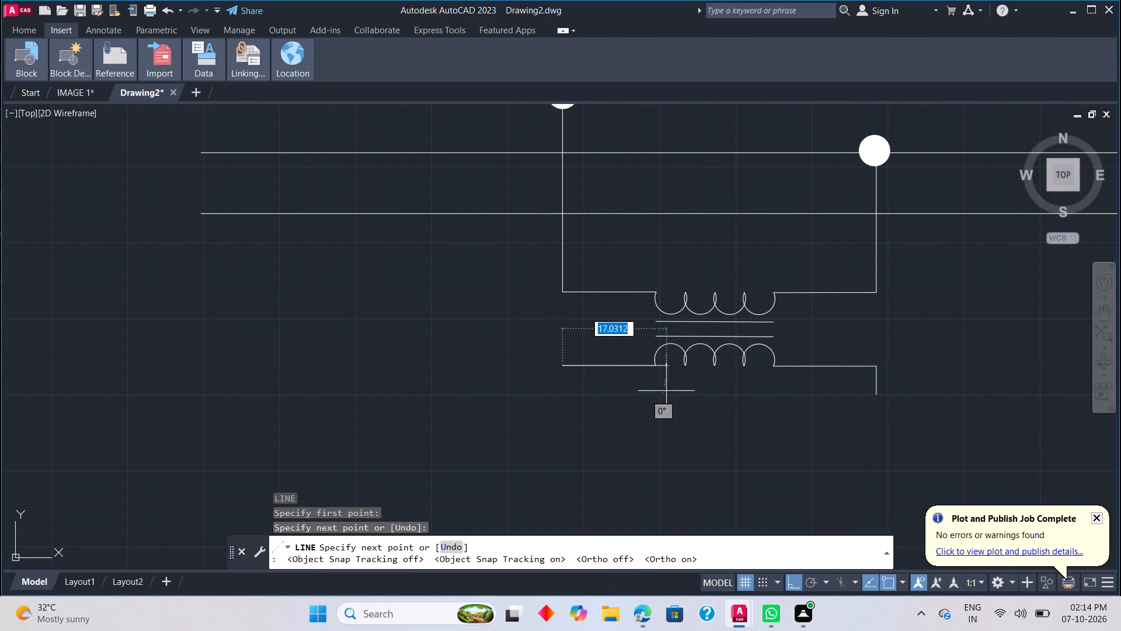
left_click(569, 396)
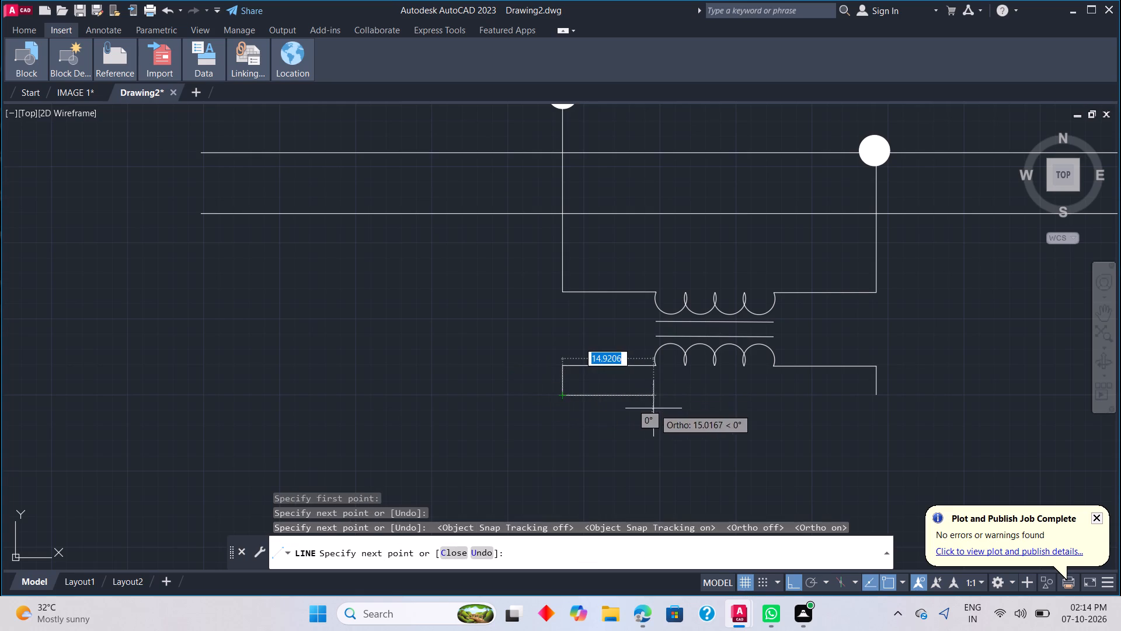
key("Escape")
Draw a horizontal reference line from the right drop's lower end across to the left drop.
scroll(841, 402, "up", 2)
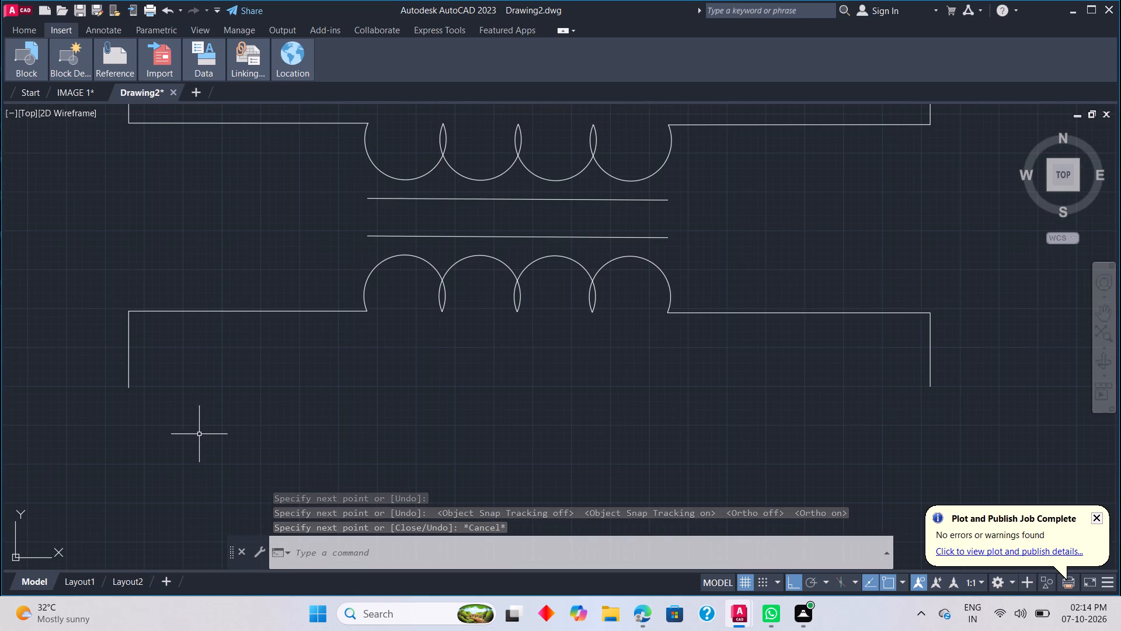
middle_click(381, 410)
scroll(381, 410, "down", 2)
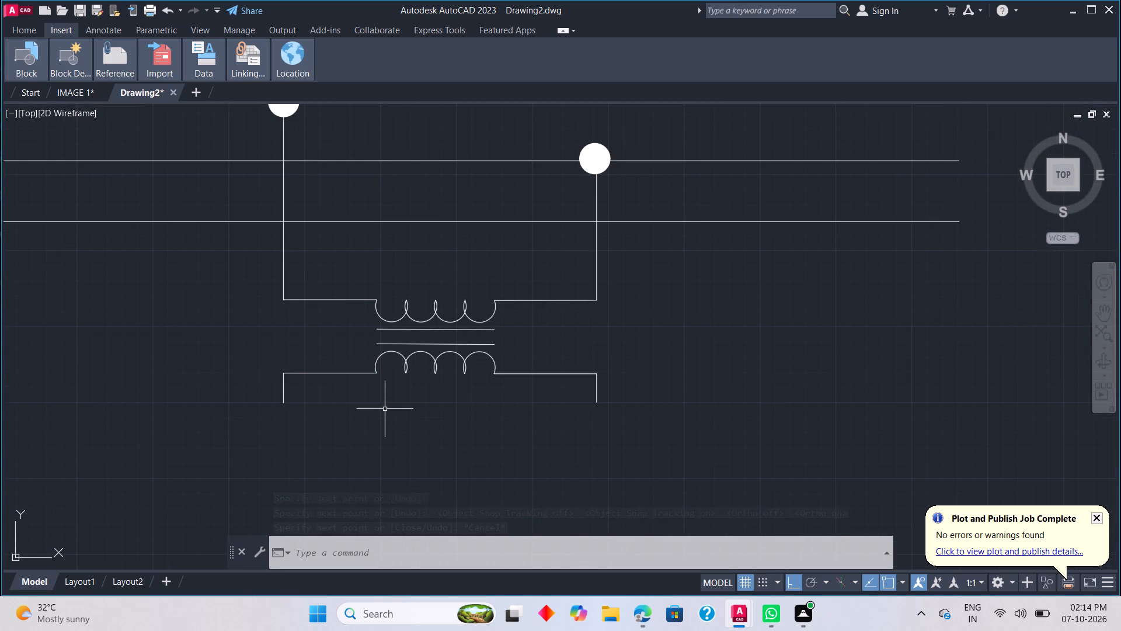
middle_click_drag(385, 408, 482, 442)
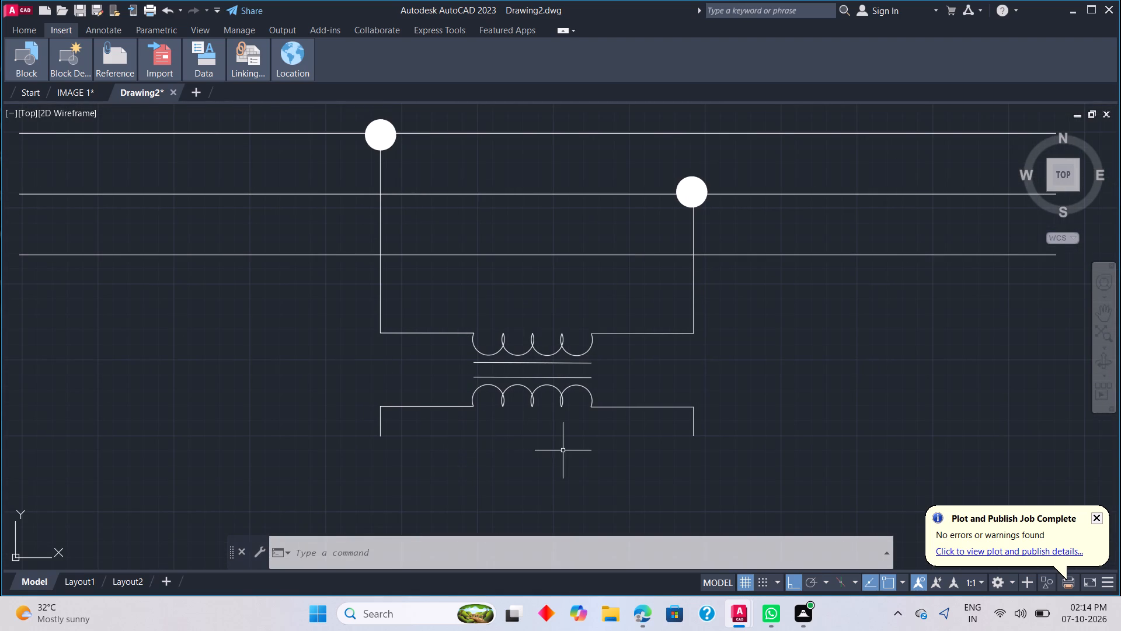
key("l")
key("space")
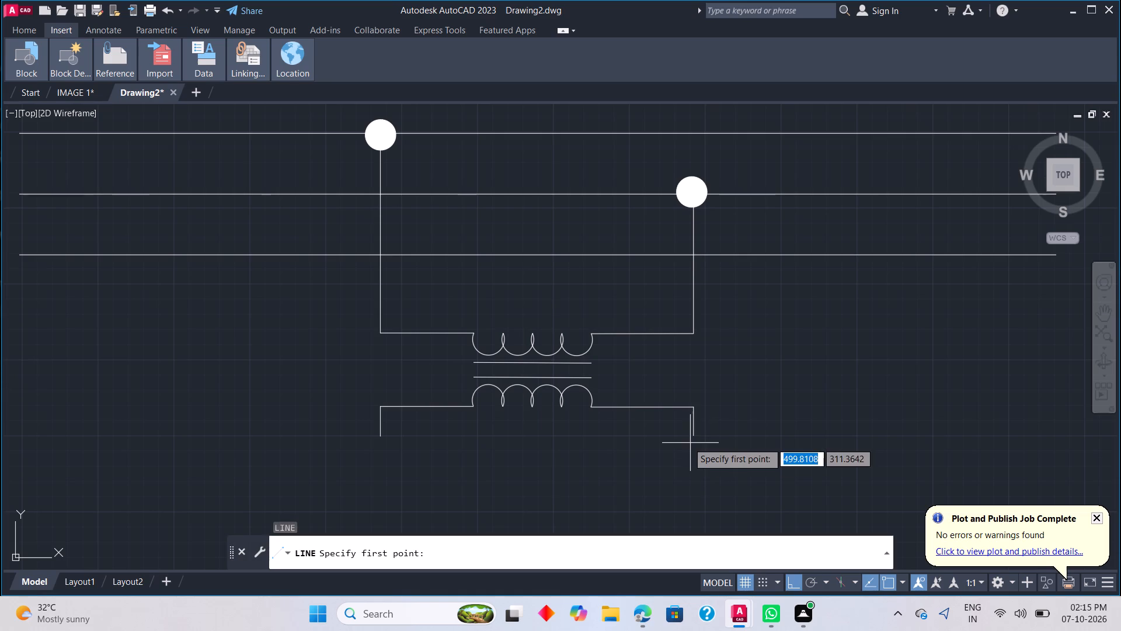
left_click(694, 437)
scroll(872, 450, "down", 1)
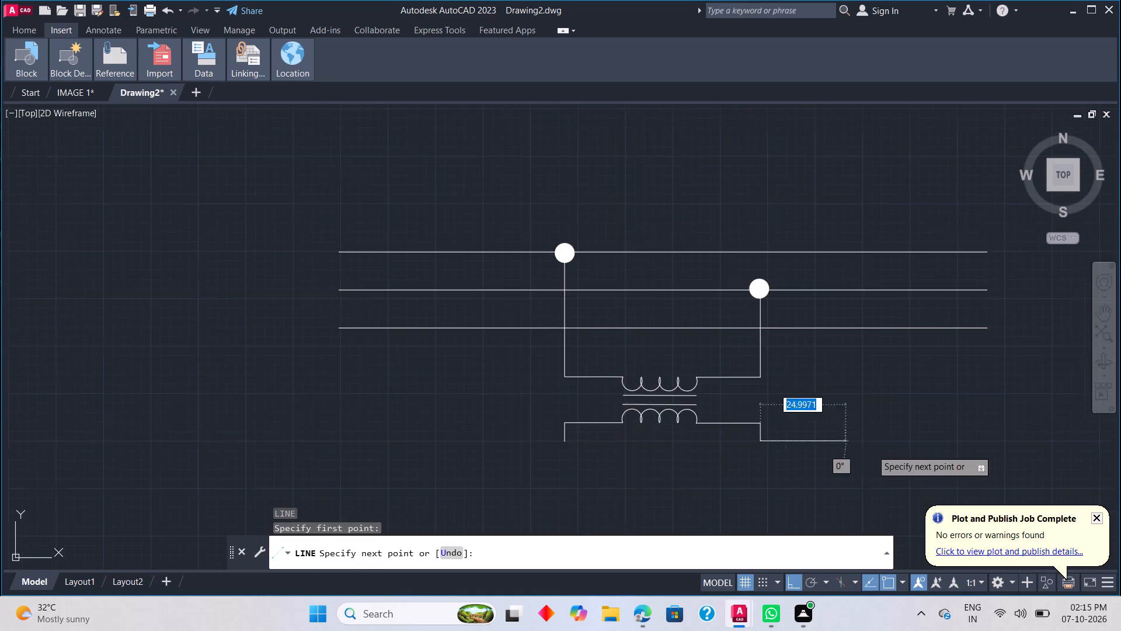
scroll(872, 450, "down", 1)
middle_click_drag(866, 442, 732, 328)
scroll(854, 425, "down", 1)
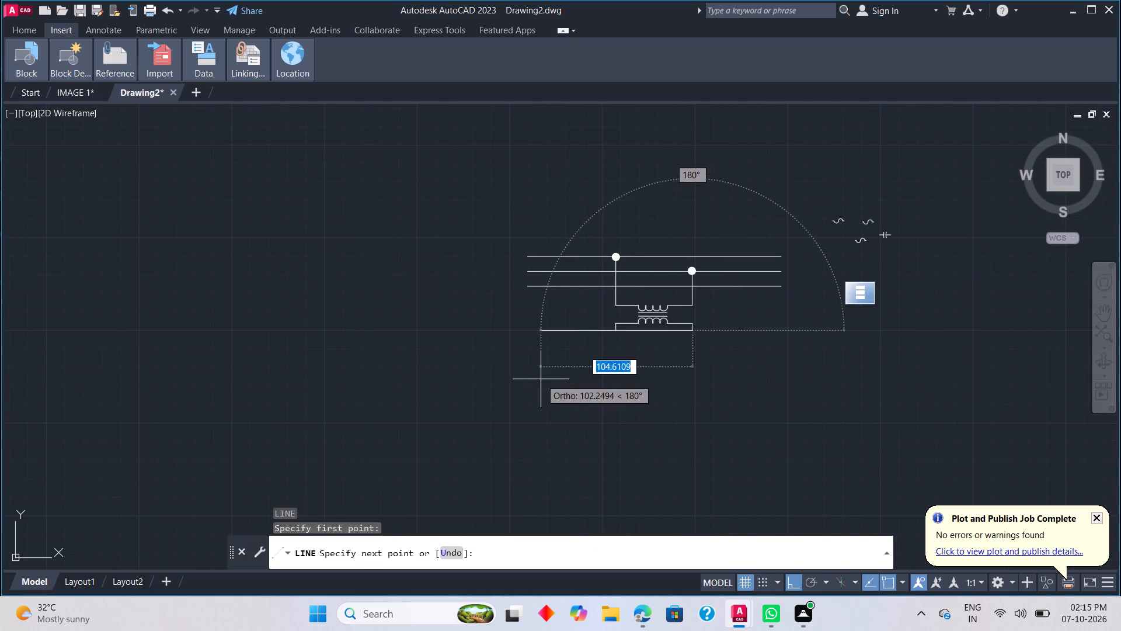
left_click(617, 330)
key("Escape")
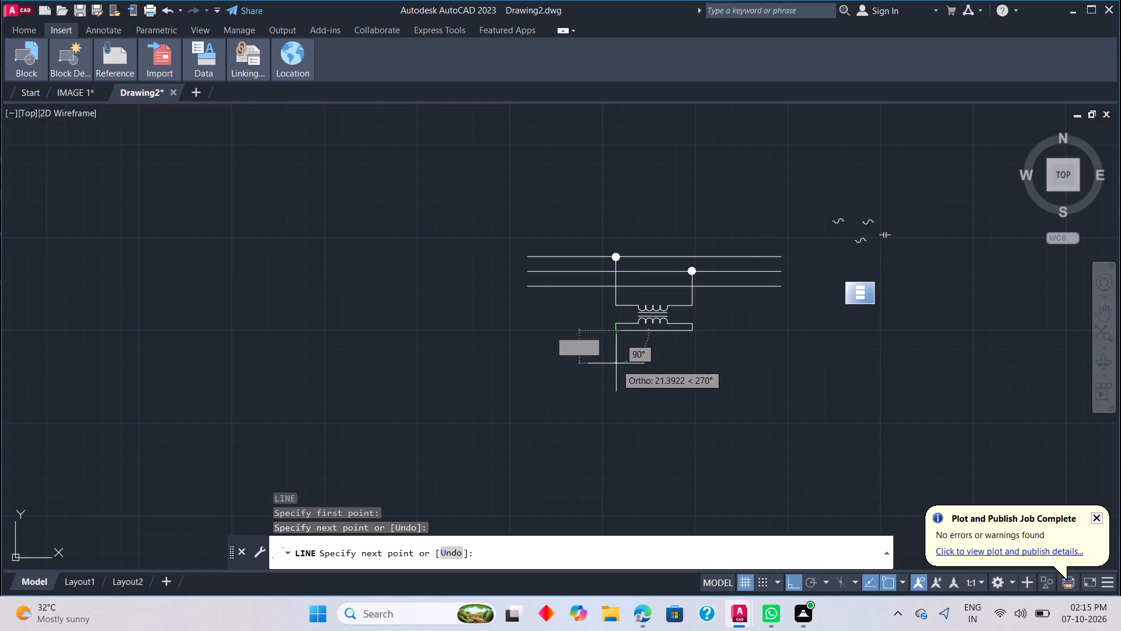
Trim the left drop's overhang below the horizontal reference line, and remove that reference line.
scroll(605, 353, "up", 3)
middle_click_drag(632, 313, 505, 509)
scroll(544, 456, "up", 3)
scroll(450, 508, "up", 1)
key("t")
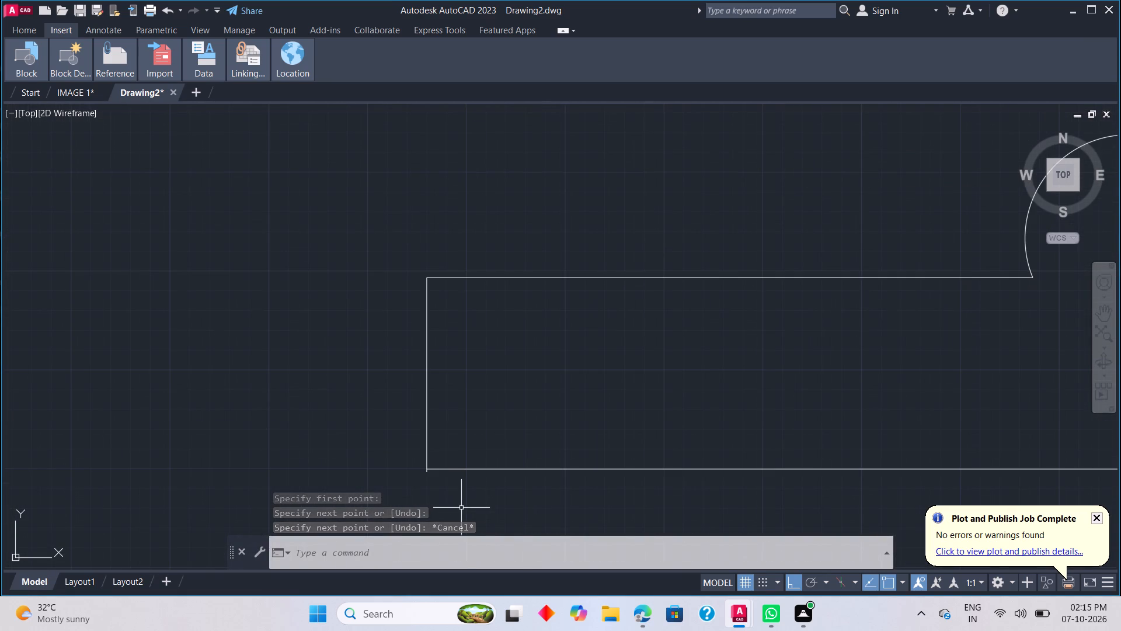
type("R")
key("space")
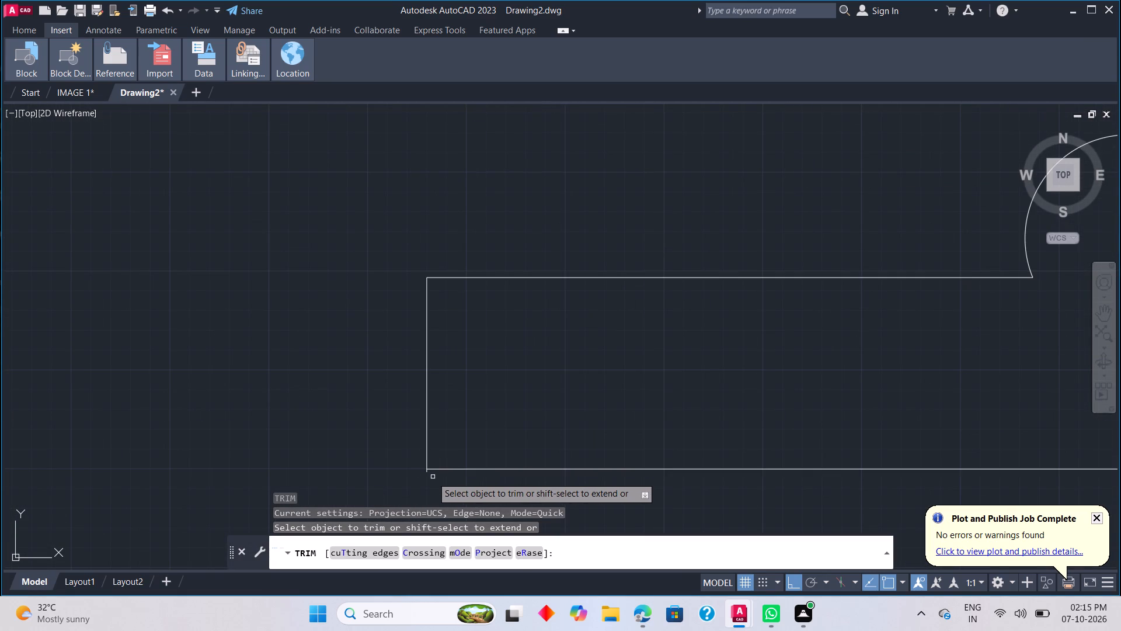
left_click(426, 473)
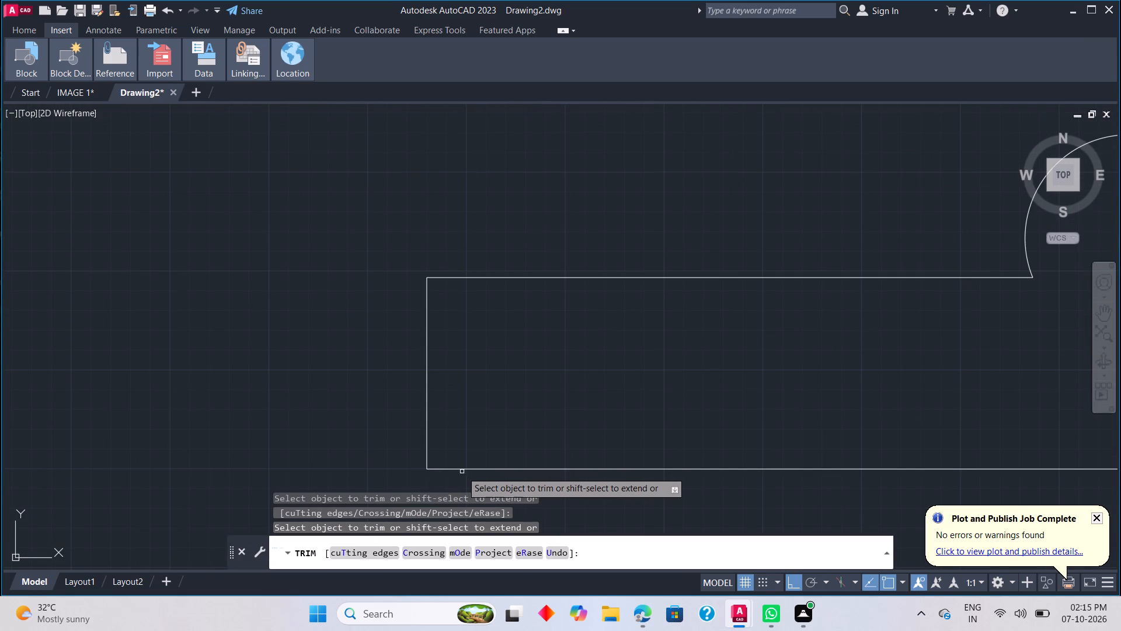
left_click(464, 468)
scroll(521, 463, "down", 3)
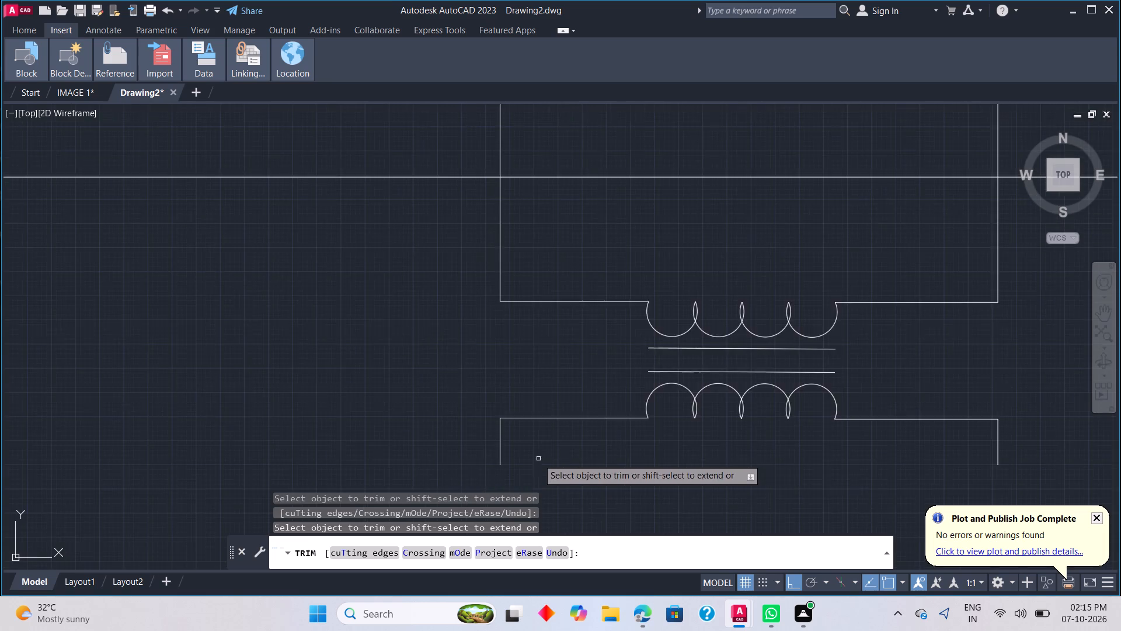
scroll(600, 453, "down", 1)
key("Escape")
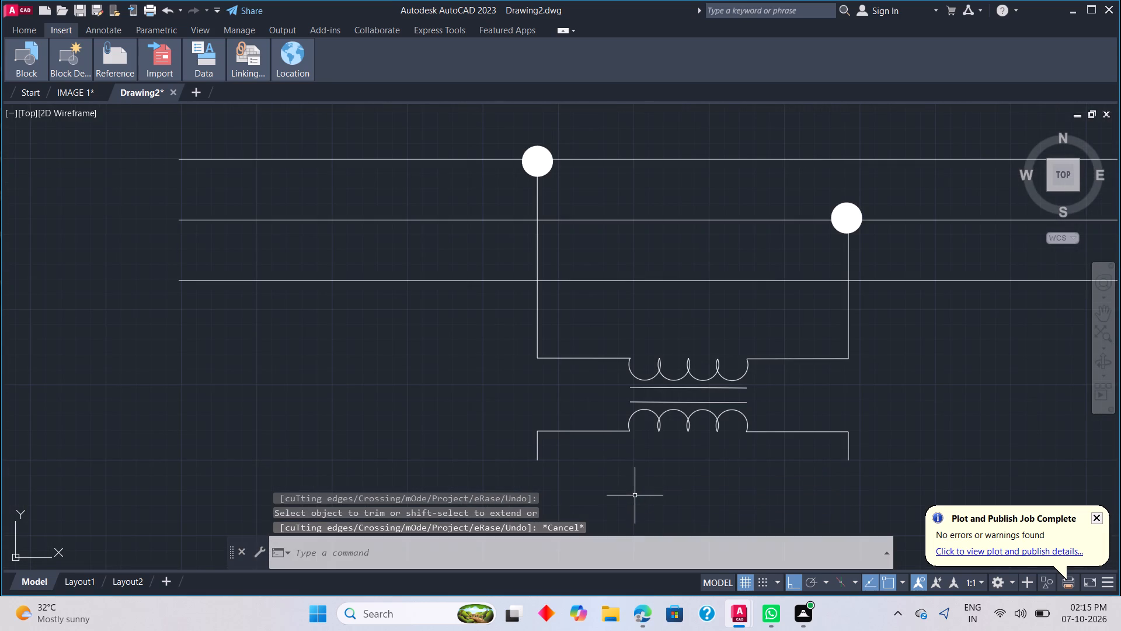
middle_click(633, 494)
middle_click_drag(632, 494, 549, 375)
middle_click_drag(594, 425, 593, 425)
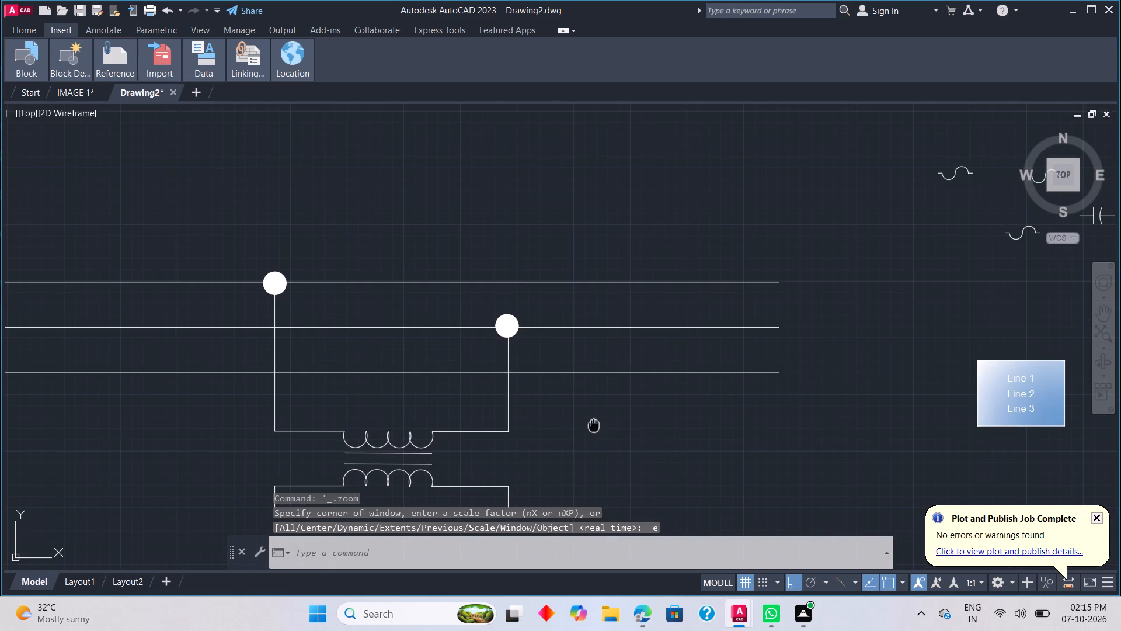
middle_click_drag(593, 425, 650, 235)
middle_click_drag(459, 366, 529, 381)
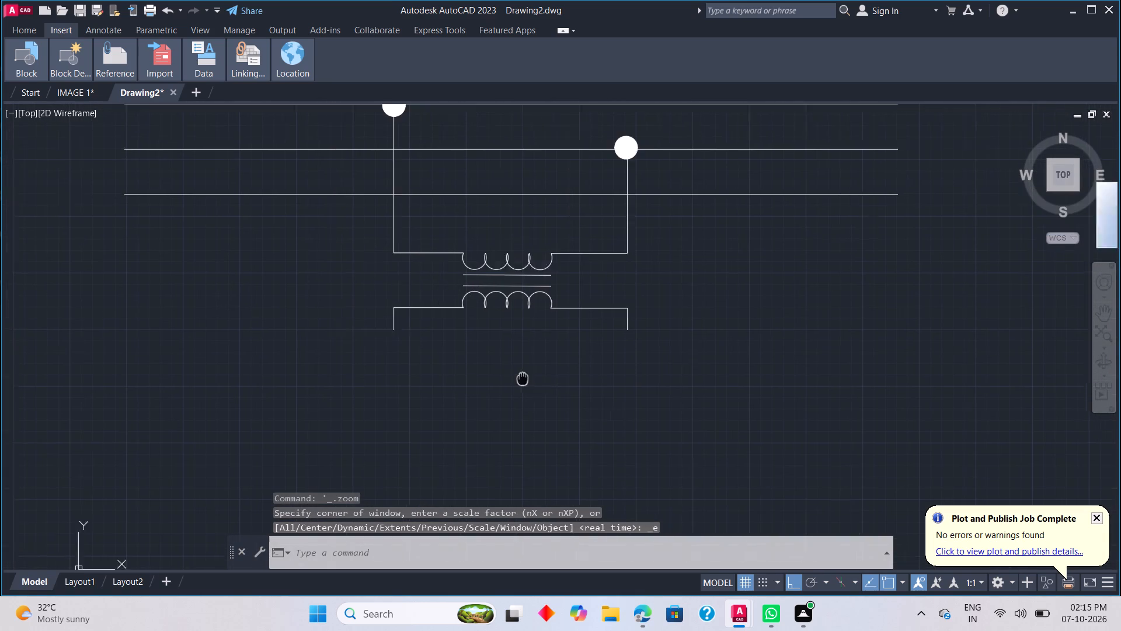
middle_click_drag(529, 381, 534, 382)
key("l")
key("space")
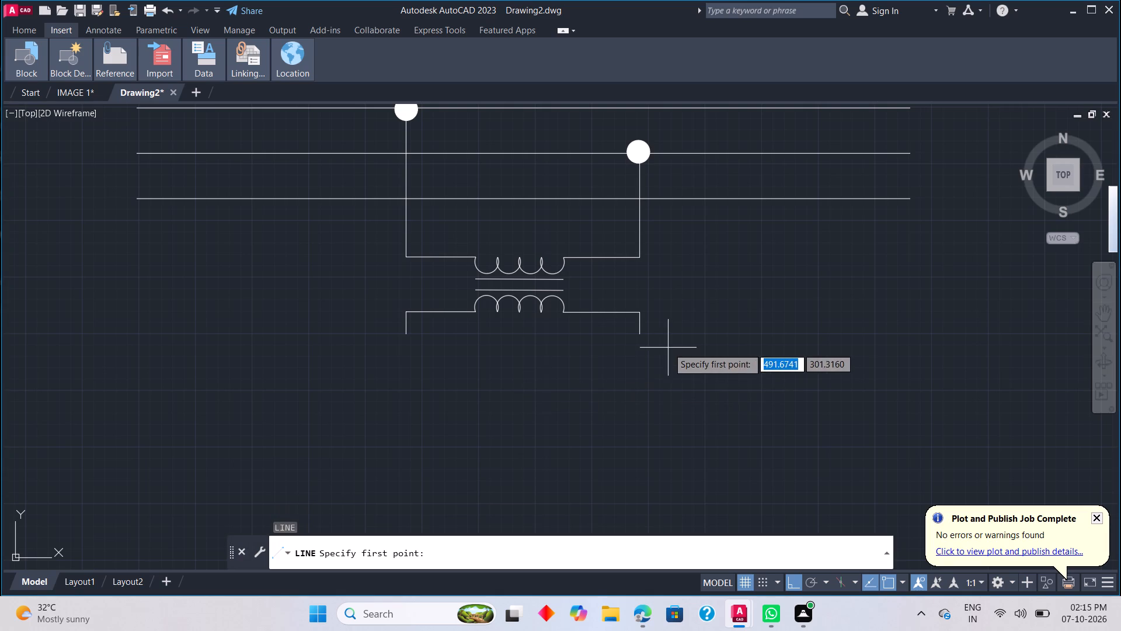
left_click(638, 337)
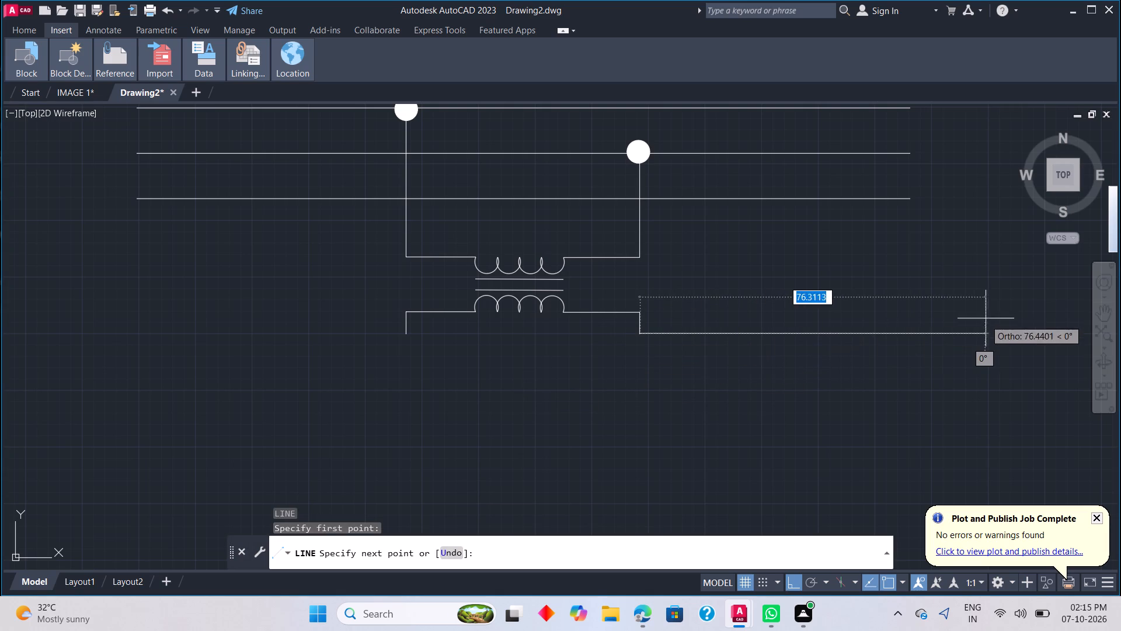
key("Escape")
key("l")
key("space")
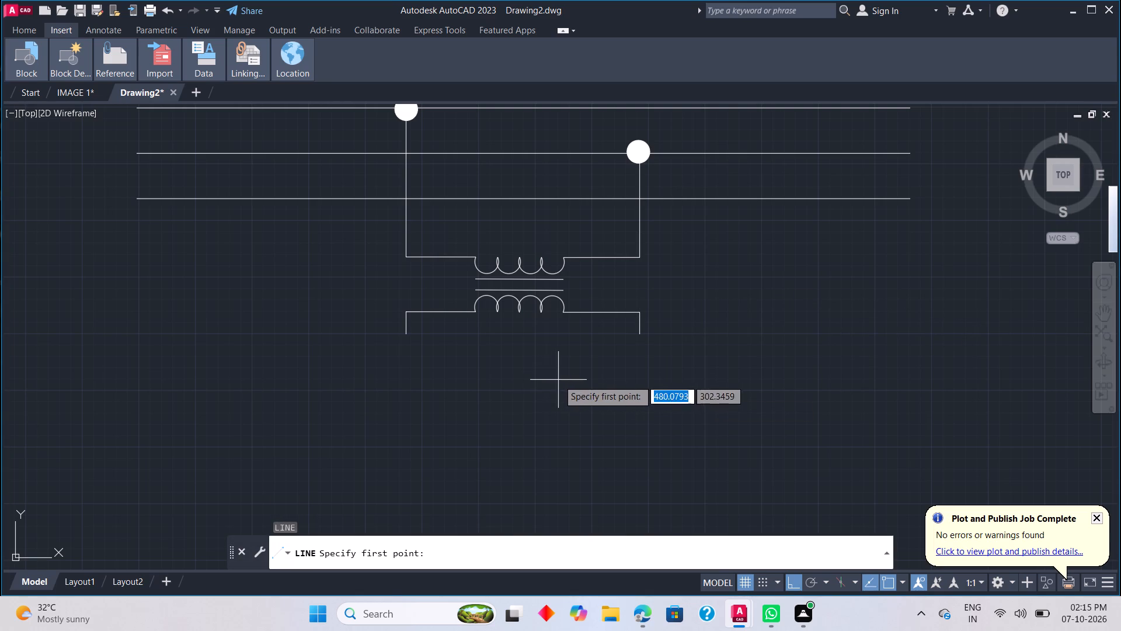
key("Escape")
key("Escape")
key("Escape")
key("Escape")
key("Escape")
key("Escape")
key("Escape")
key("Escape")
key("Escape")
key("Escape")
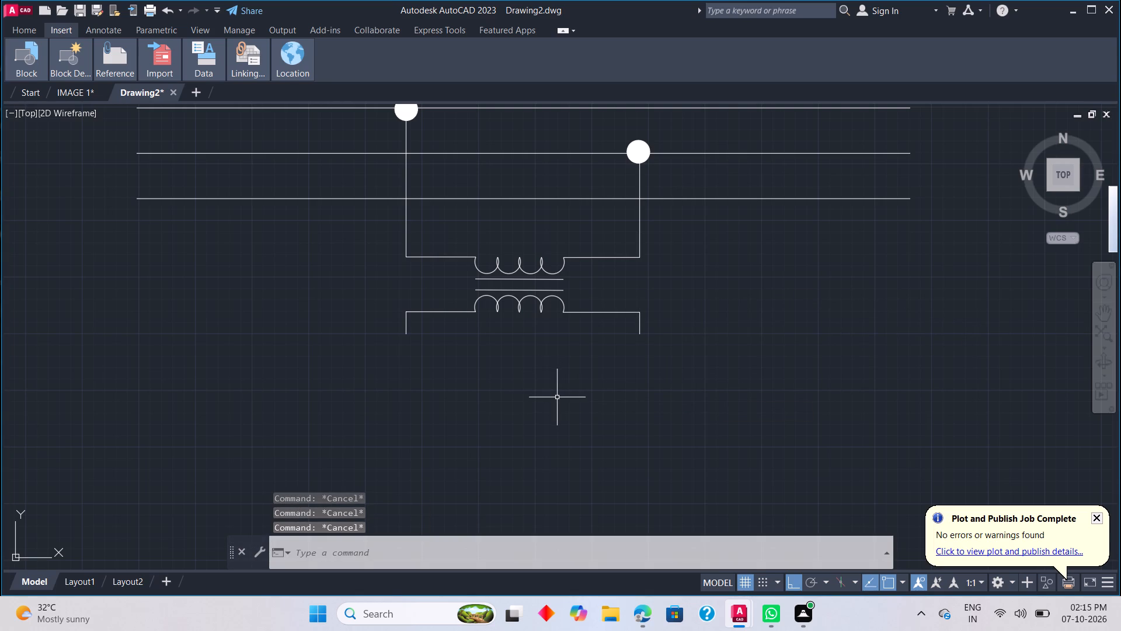
Draw a line from the right drop's lower end, about 72 units horizontally to the right and about 250 units straight down.
key("l")
key("space")
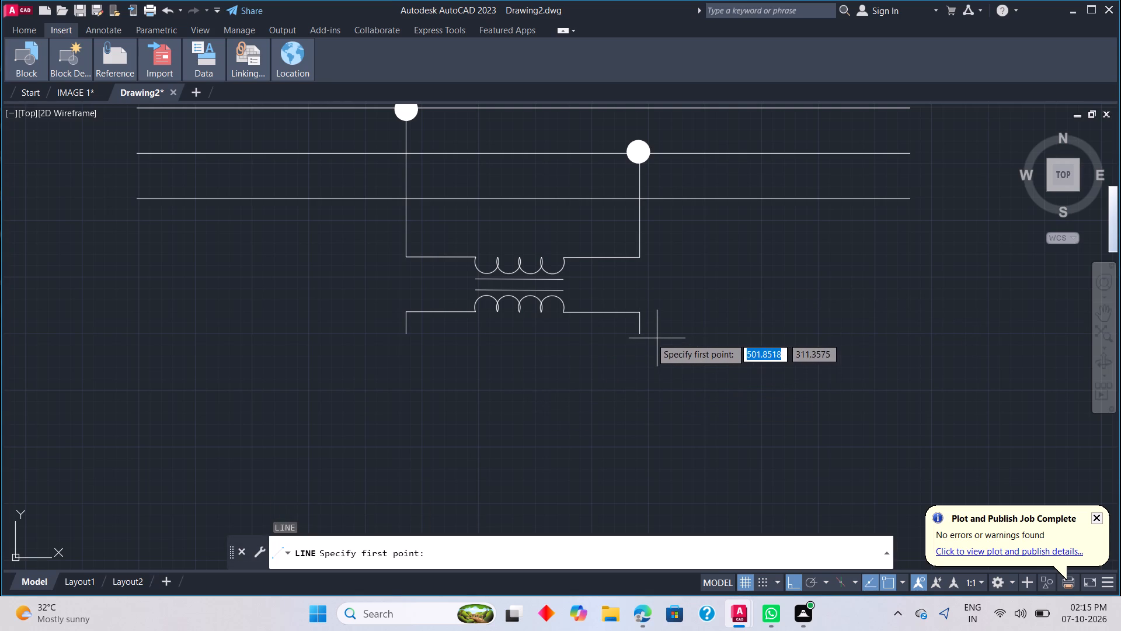
left_click(640, 338)
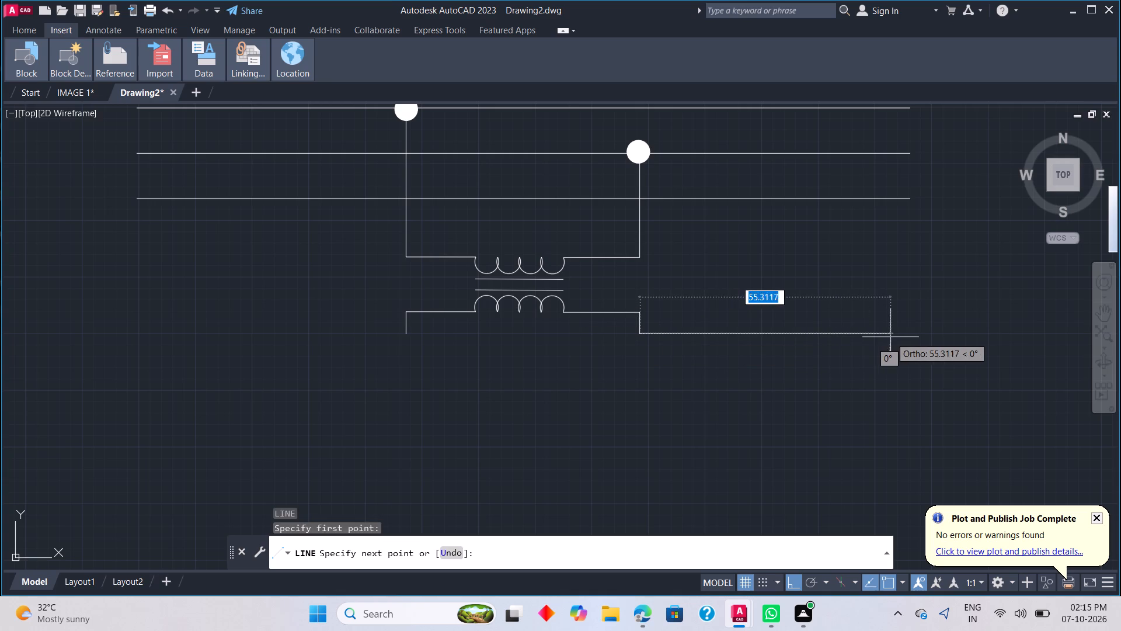
scroll(652, 348, "up", 6)
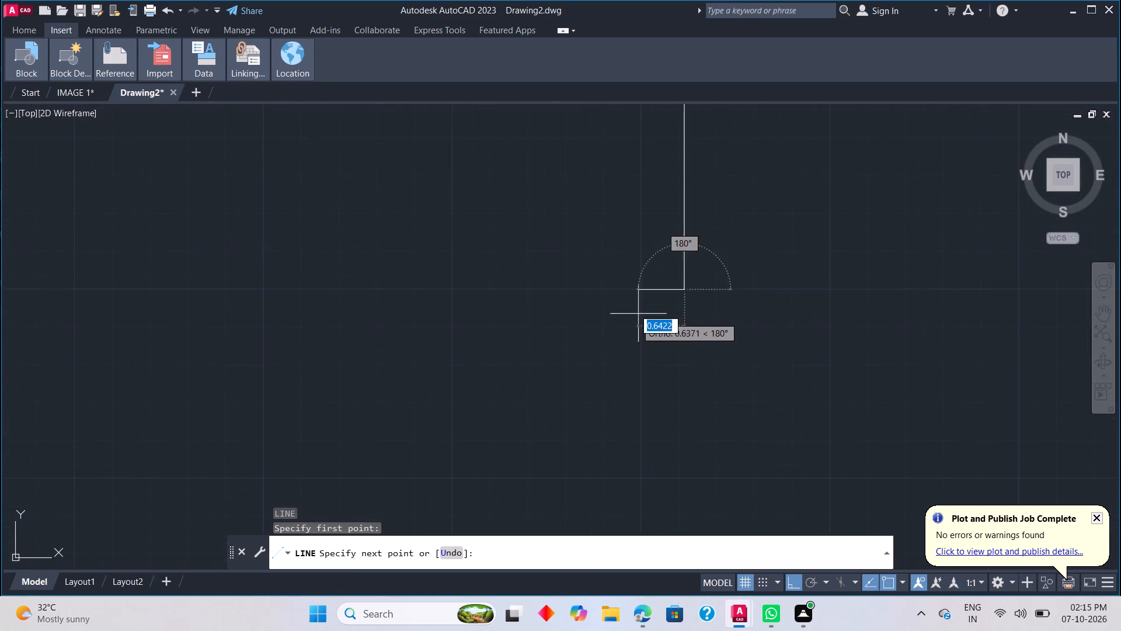
scroll(899, 300, "down", 8)
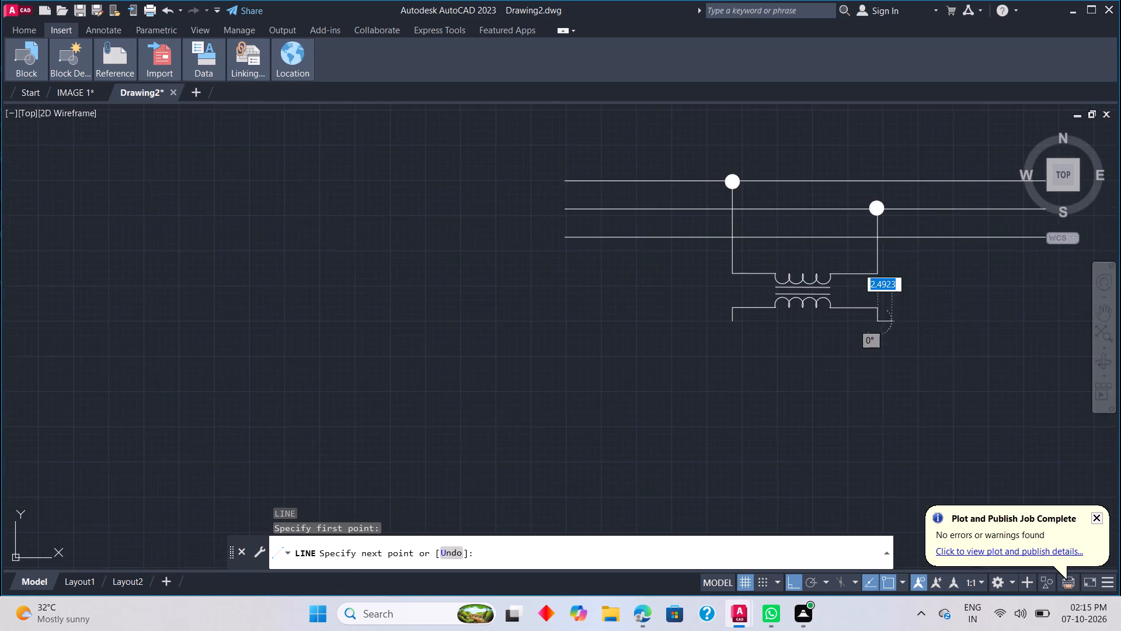
scroll(876, 355, "down", 1)
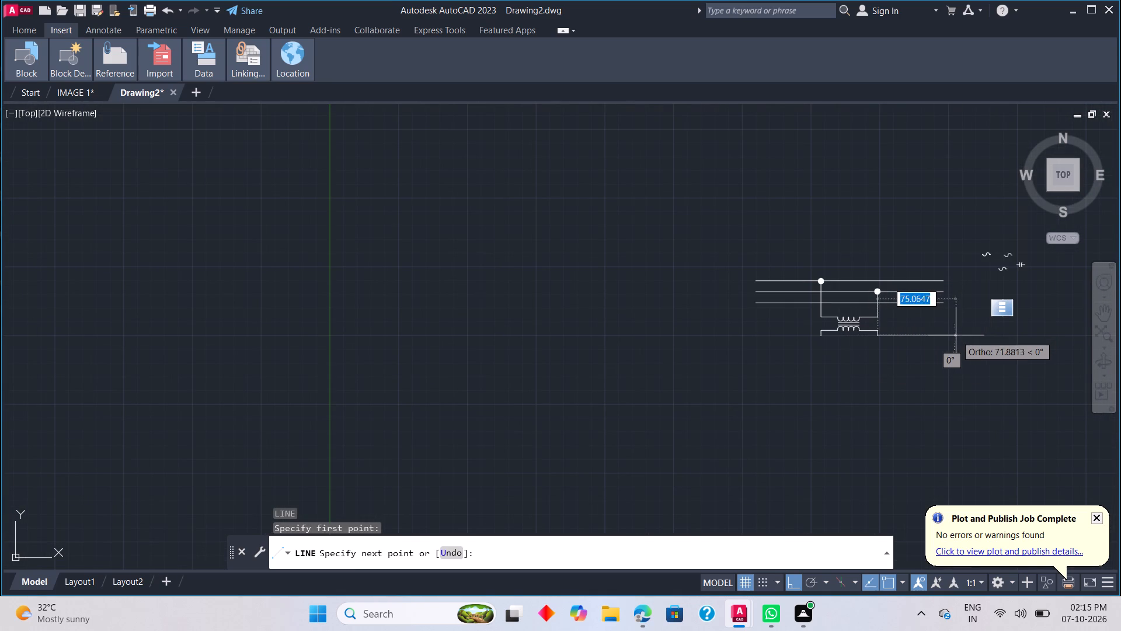
left_click(956, 335)
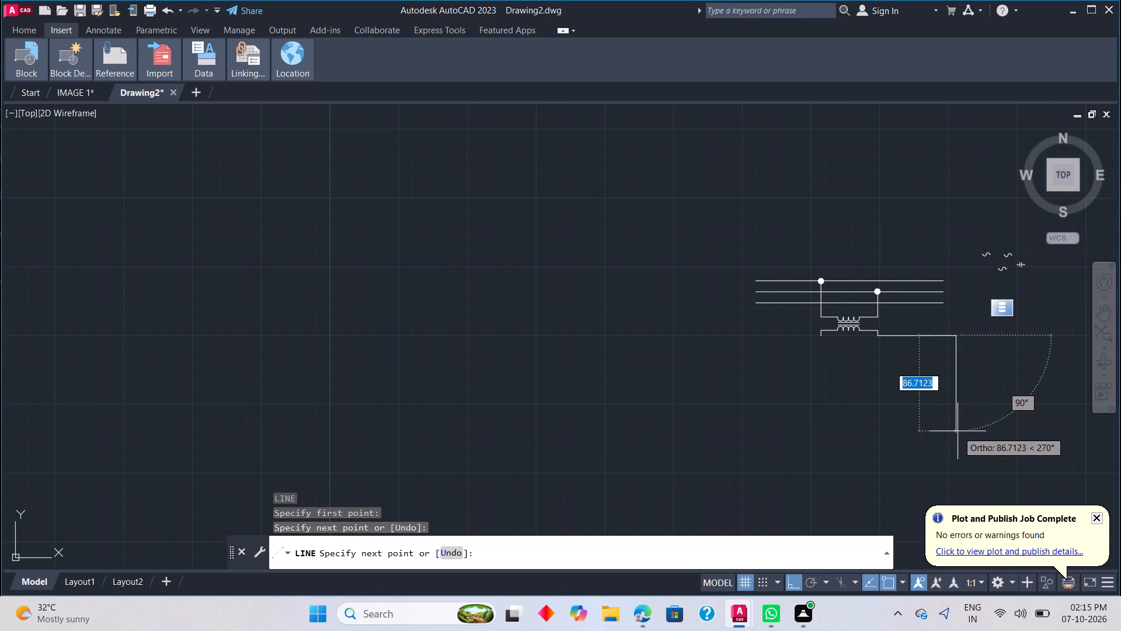
middle_click_drag(958, 431, 899, 348)
scroll(958, 431, "down", 1)
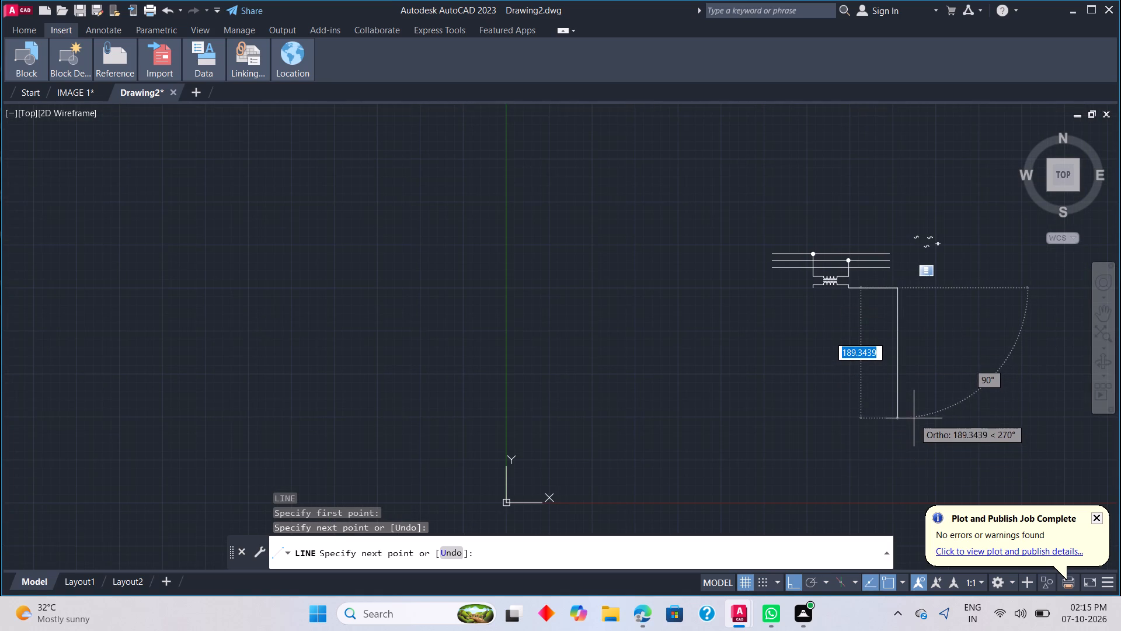
left_click(911, 460)
key("Escape")
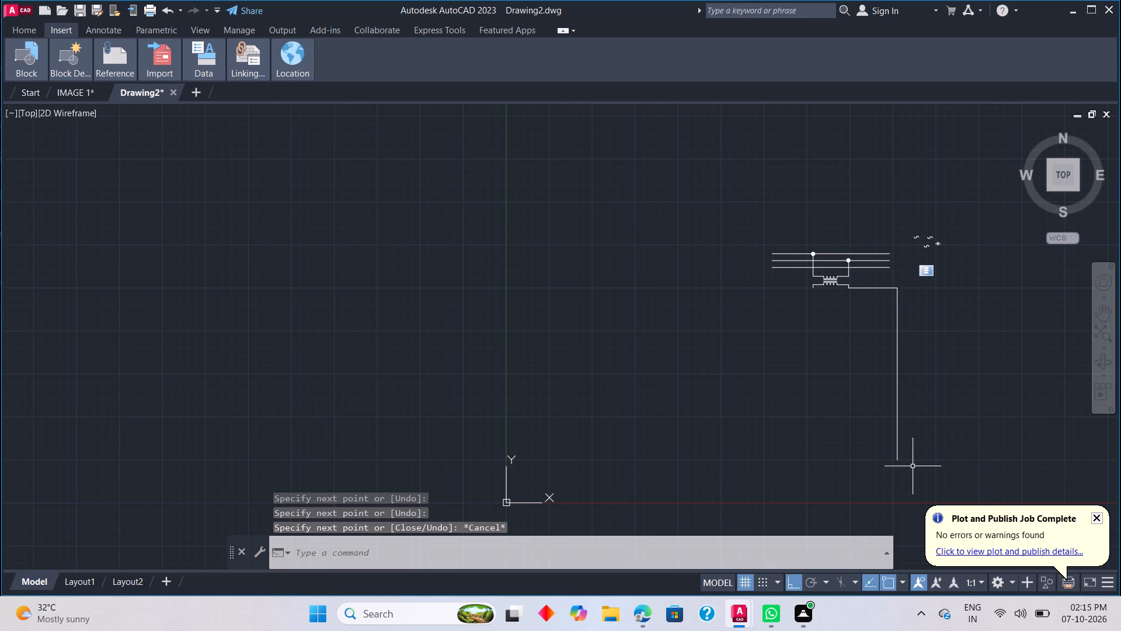
Draw a horizontal line about 41 units to the left from the lower end of the left drop.
key("l")
key("space")
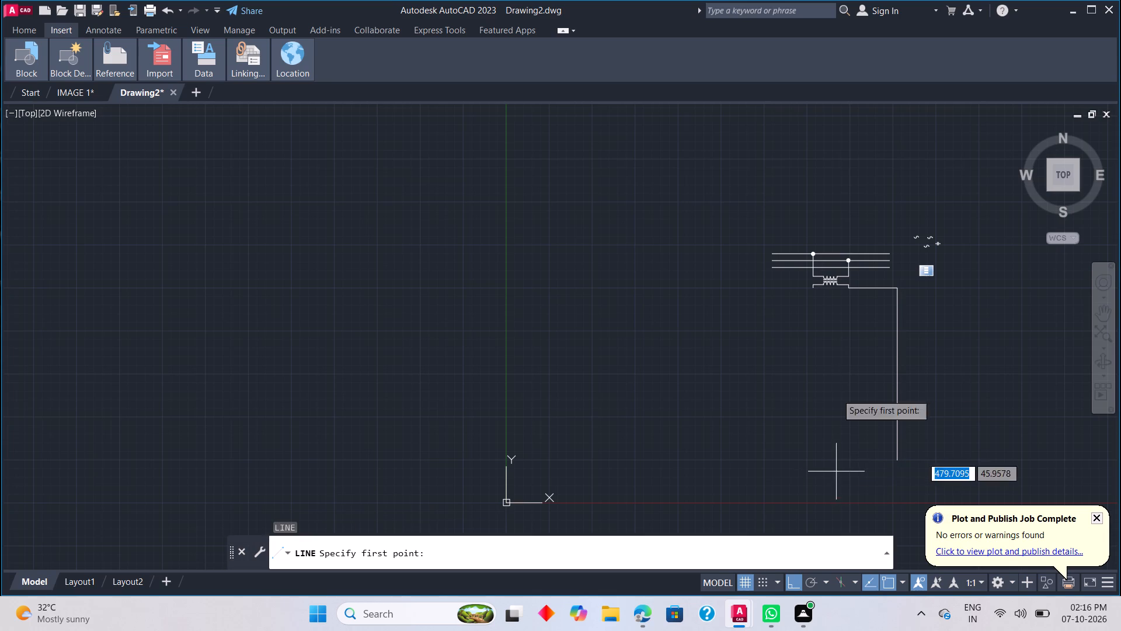
scroll(805, 273, "up", 2)
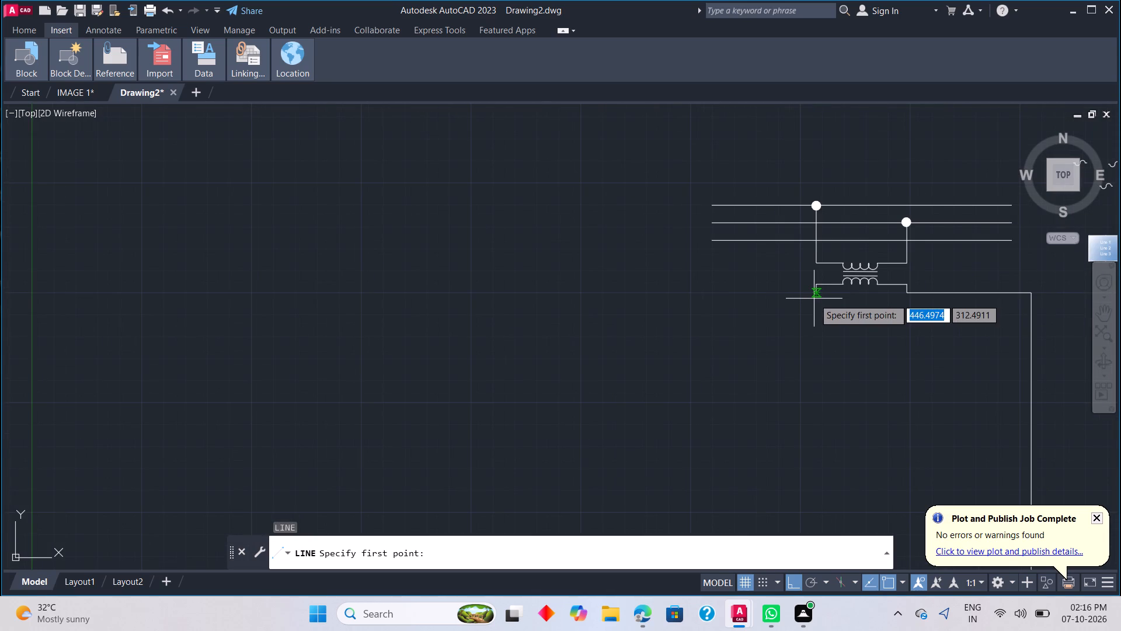
left_click(814, 299)
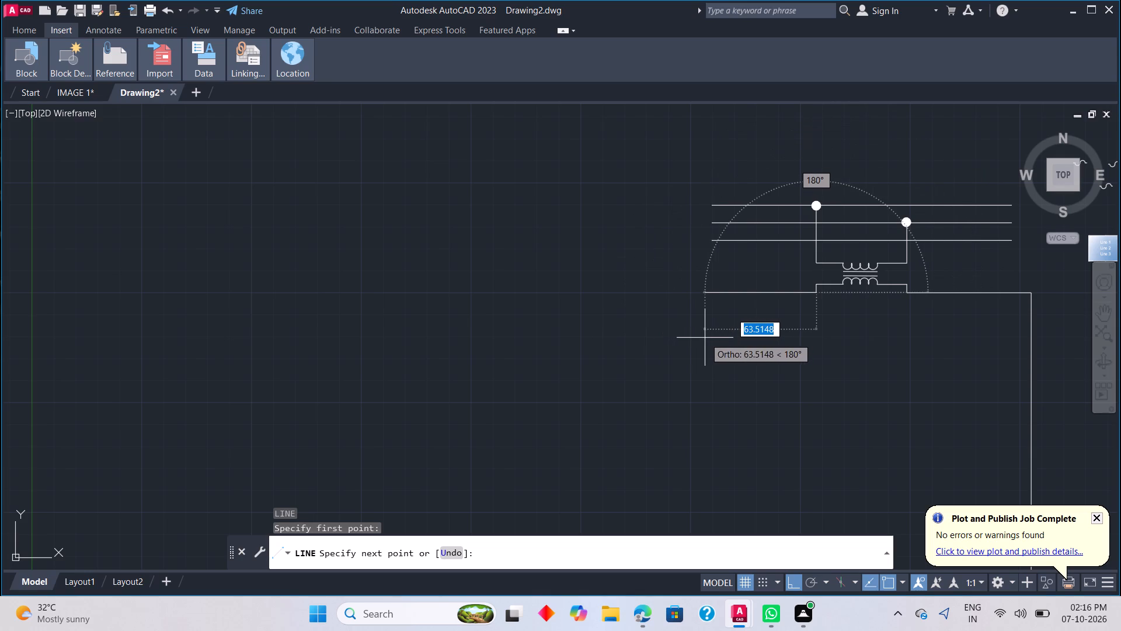
left_click(744, 345)
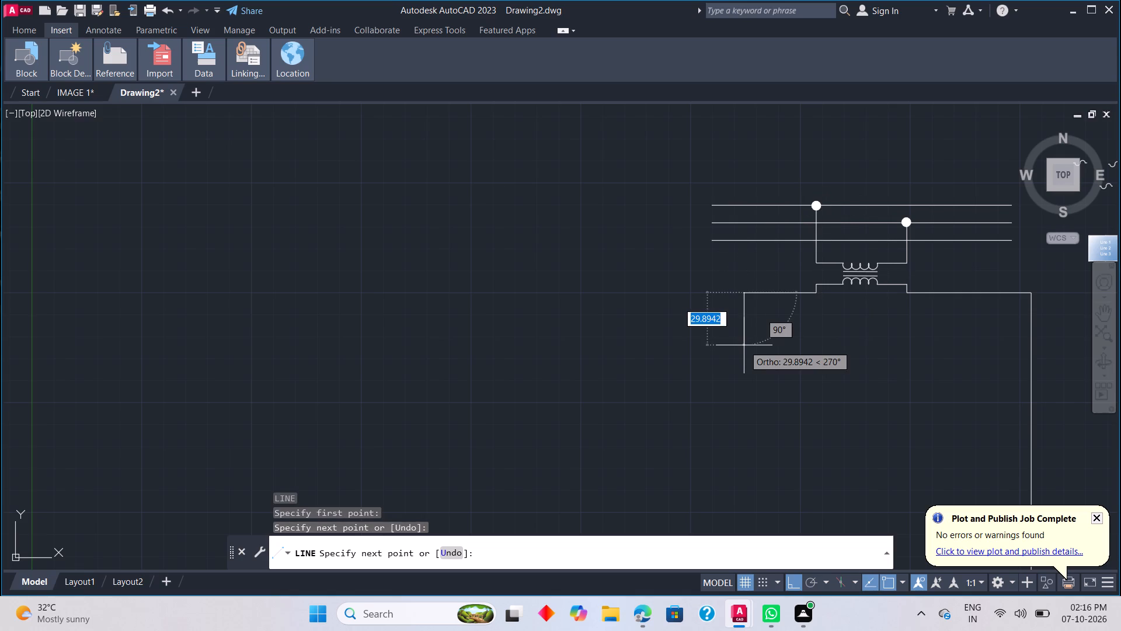
key("Escape")
Scale the upper-left wave-shaped symbol in the spare symbol group up to several times its size.
middle_click_drag(851, 322, 684, 344)
scroll(684, 344, "down", 1)
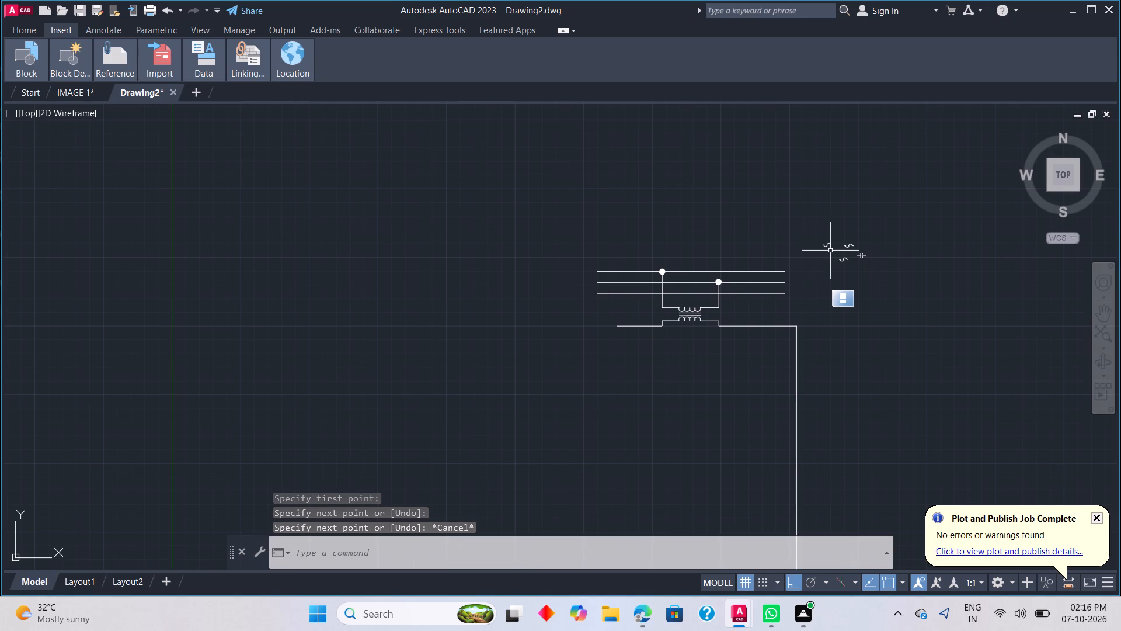
left_click(828, 247)
right_click(828, 249)
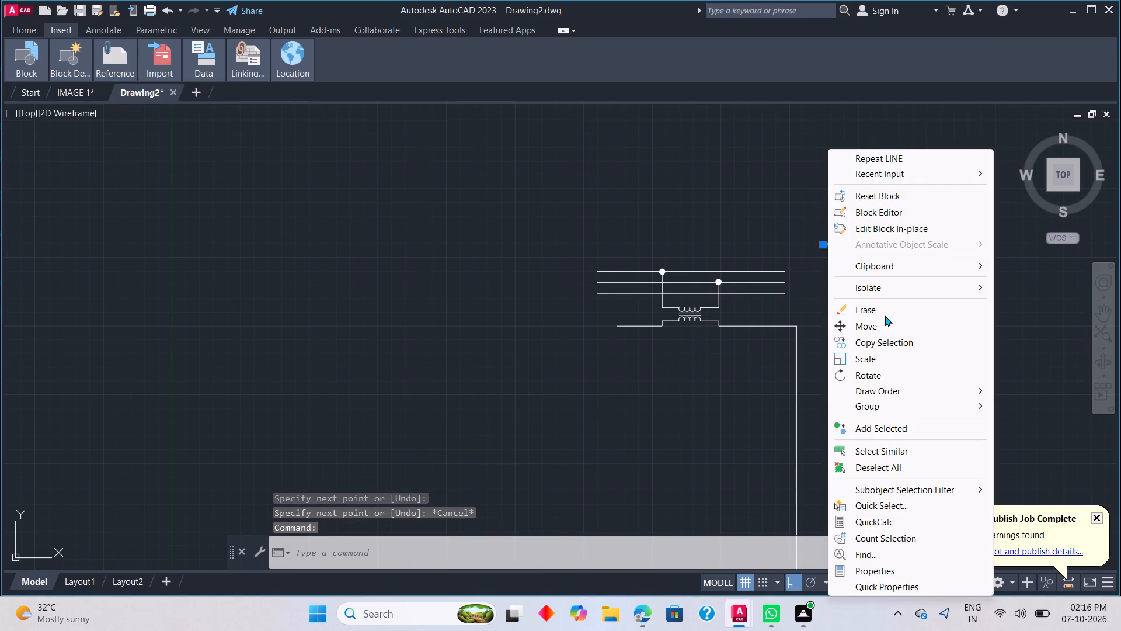
left_click(873, 356)
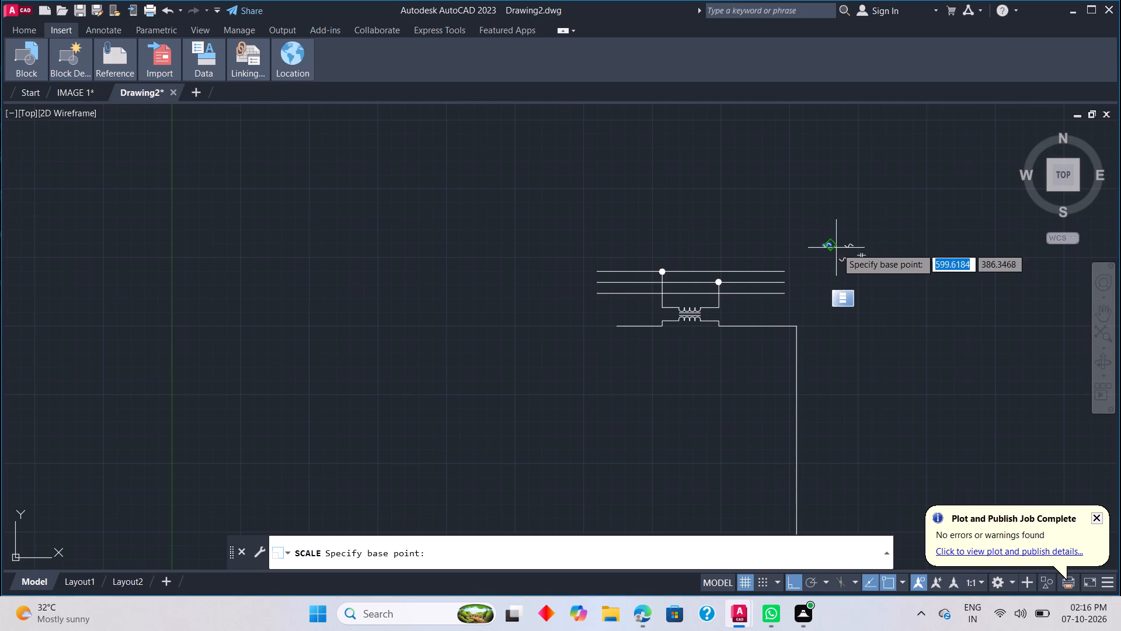
left_click(831, 248)
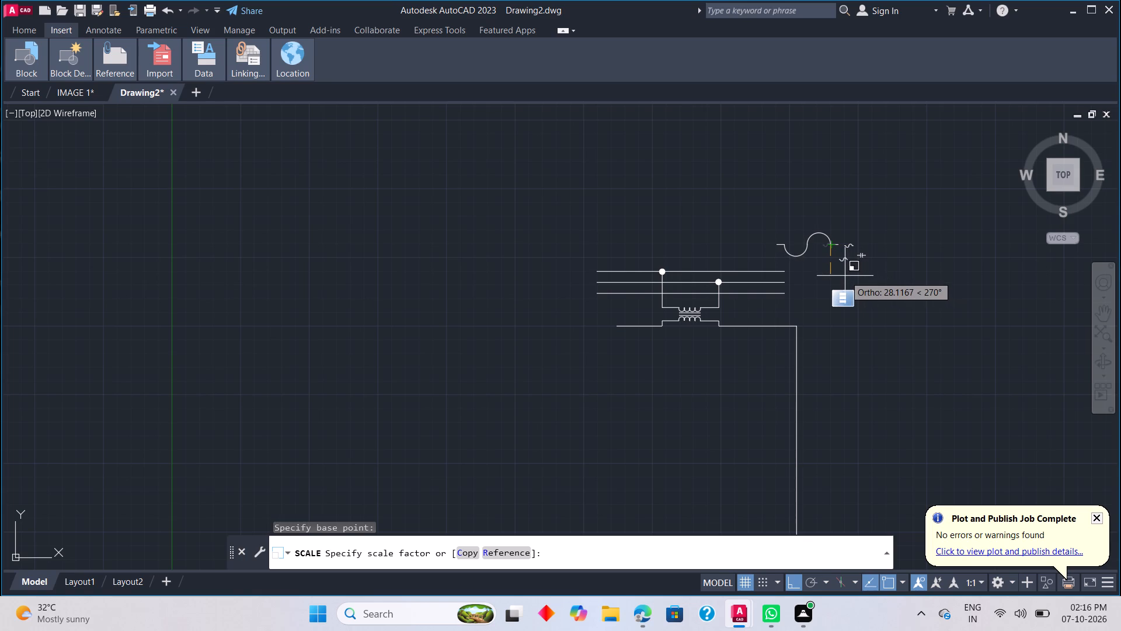
left_click(818, 264)
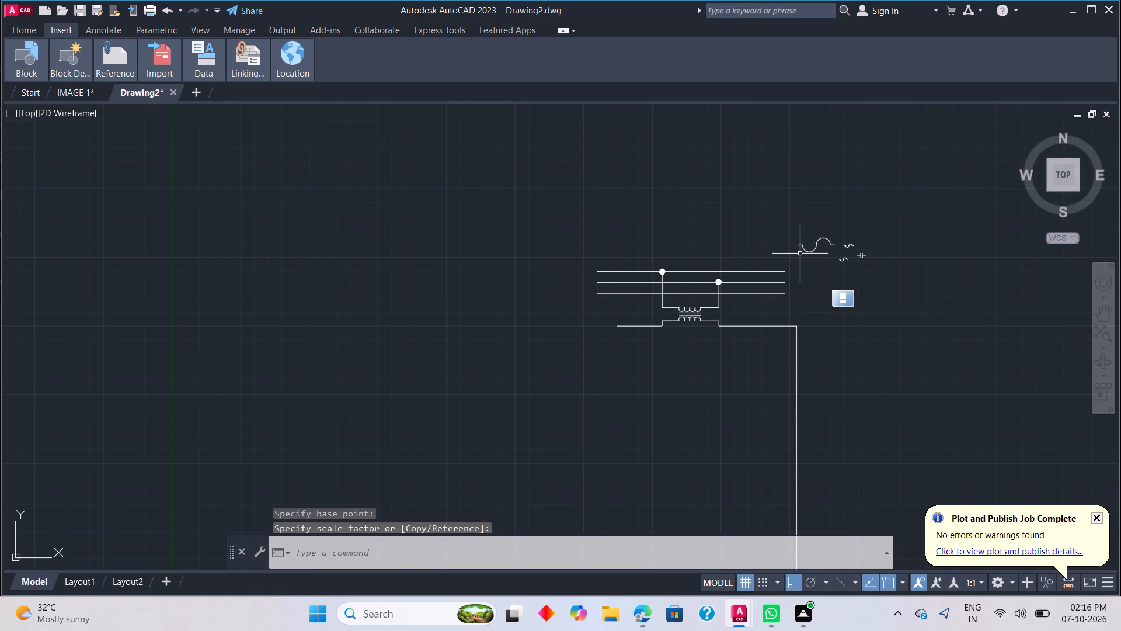
key("space")
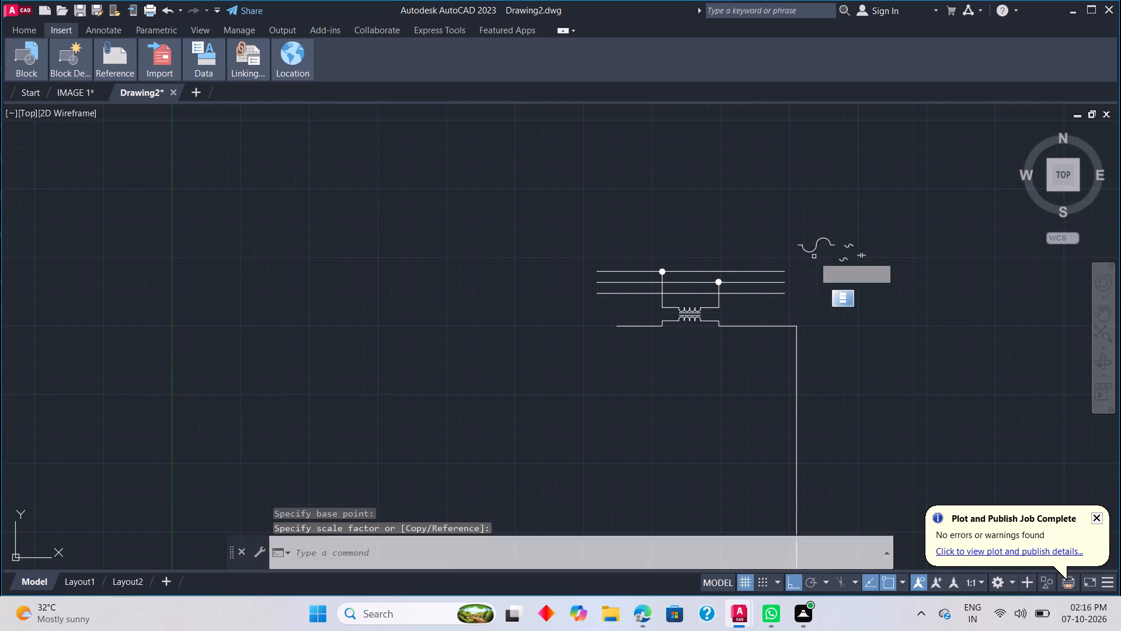
key("Escape")
Move the enlarged wave symbol, with Ortho off, to just beyond the left end of the lower-left lead, level with it.
key("m")
key("space")
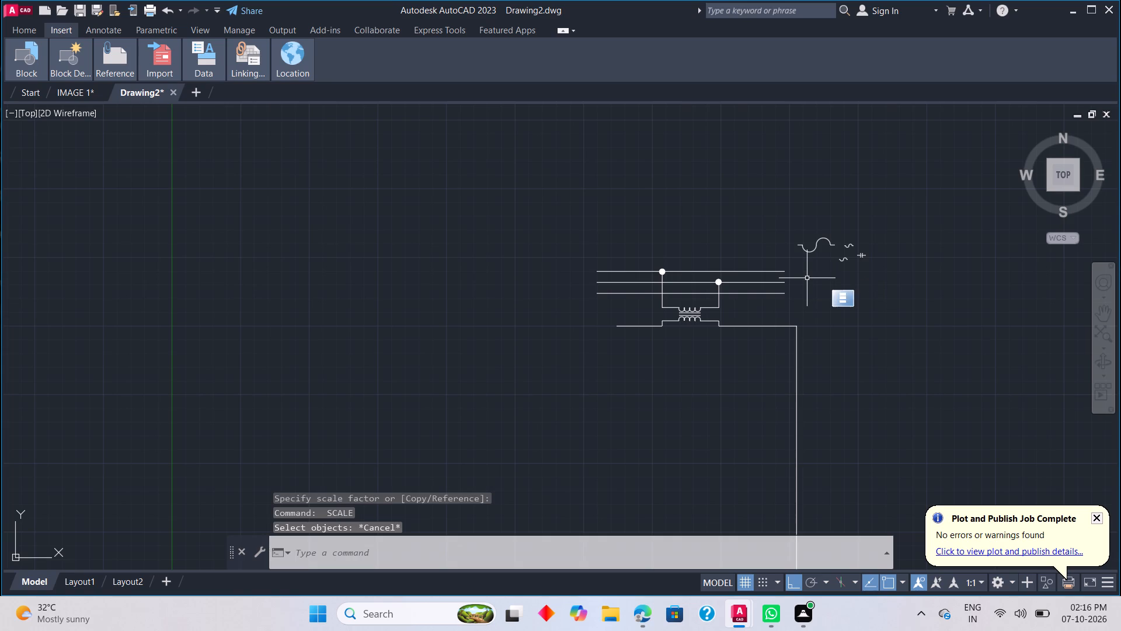
left_click(816, 247)
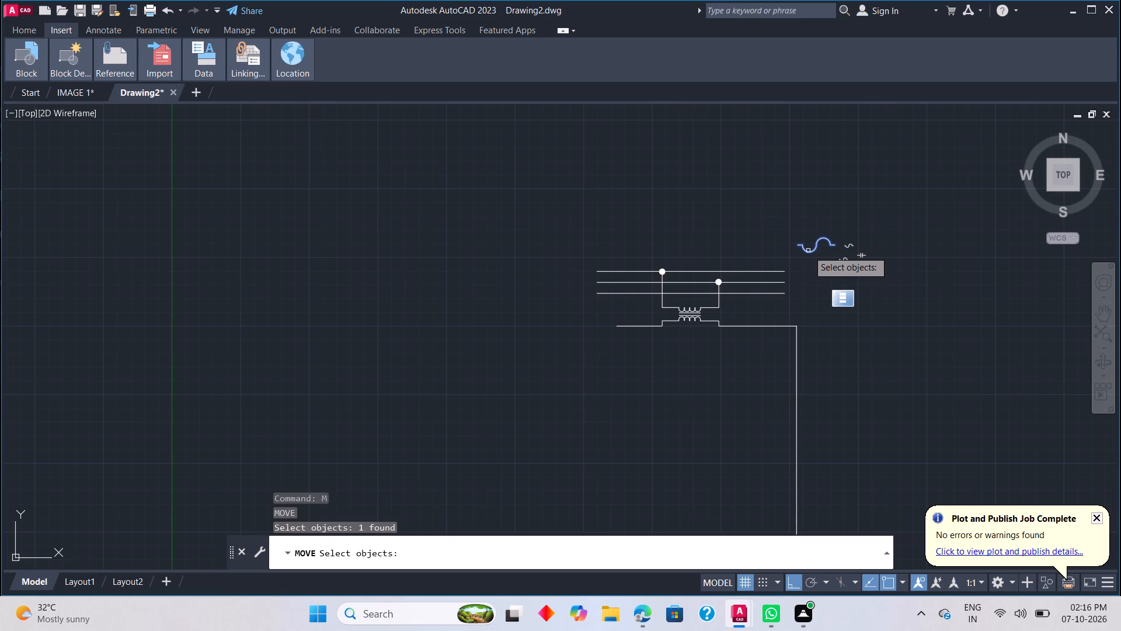
key("space")
left_click(807, 251)
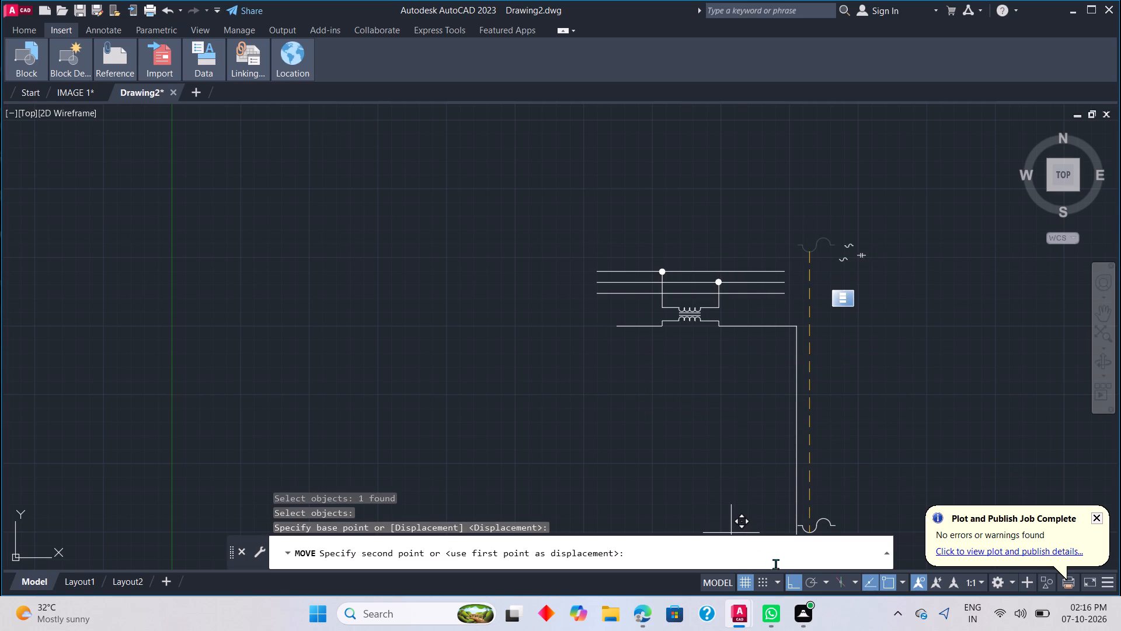
left_click(789, 578)
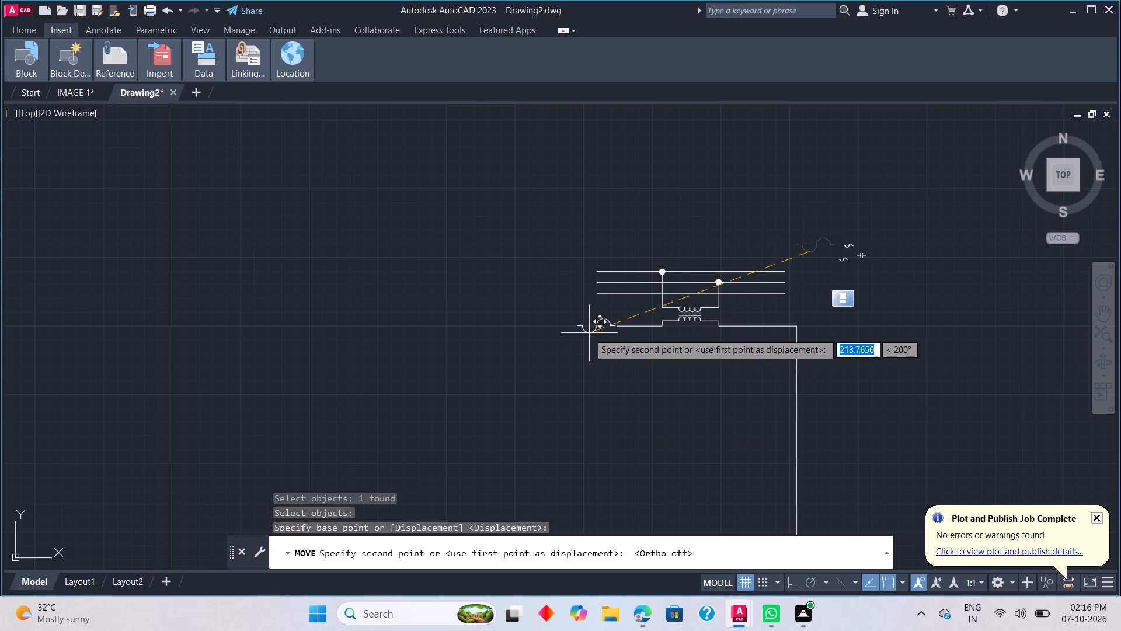
left_click(589, 333)
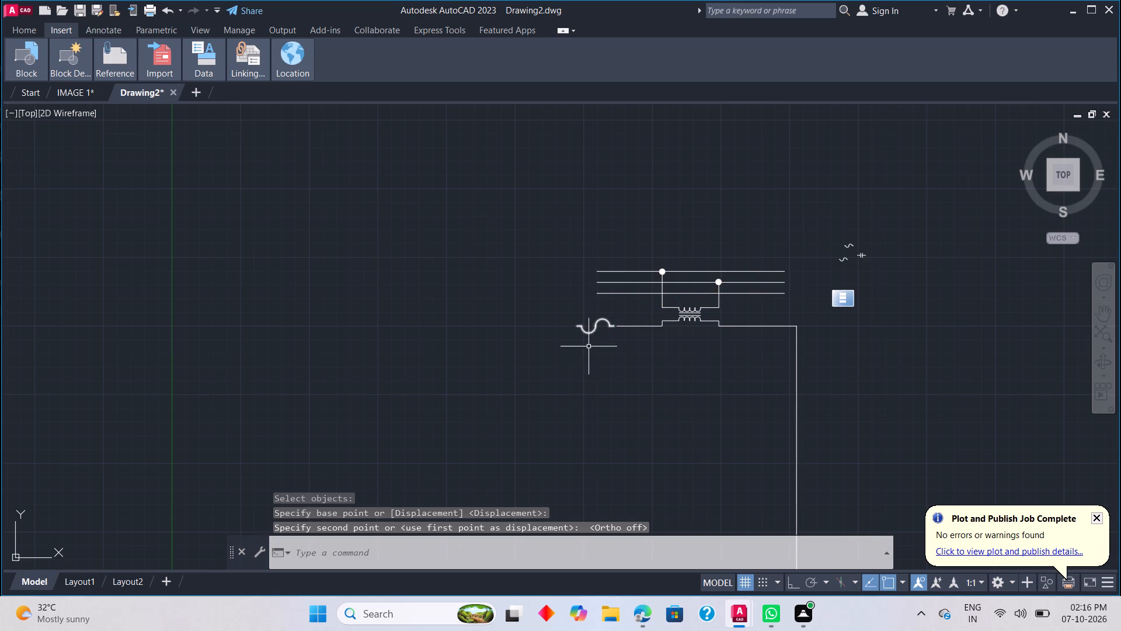
Extend the lower-left lead's left end to the wave symbol to close the gap between them.
scroll(618, 355, "up", 1)
scroll(612, 345, "down", 1)
middle_click_drag(613, 342, 629, 406)
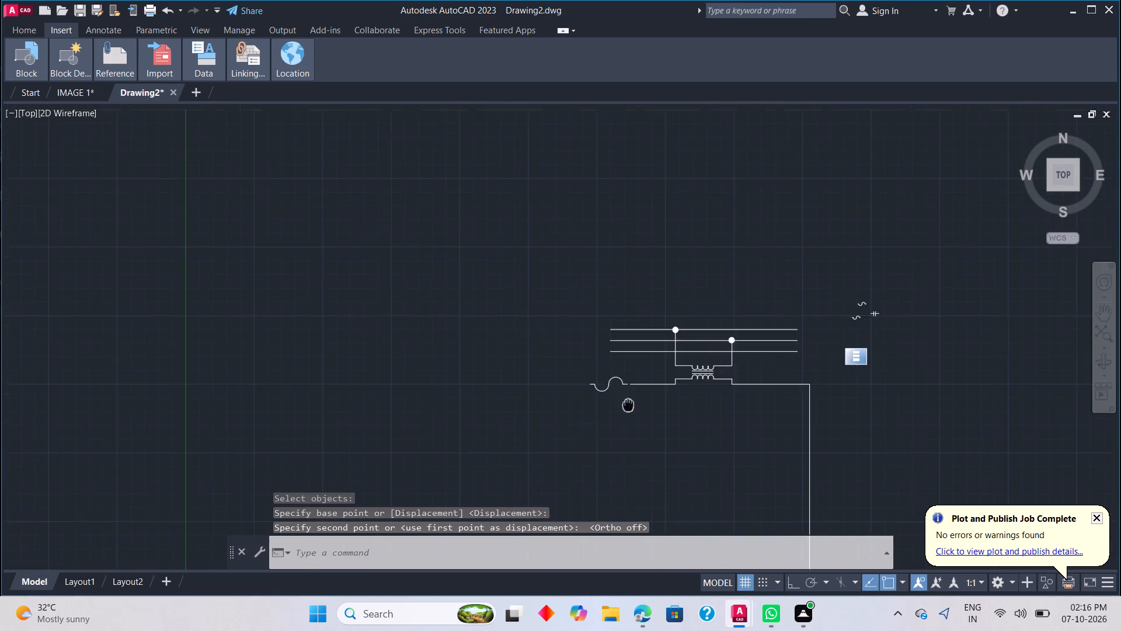
middle_click_drag(629, 406, 636, 432)
scroll(638, 425, "up", 3)
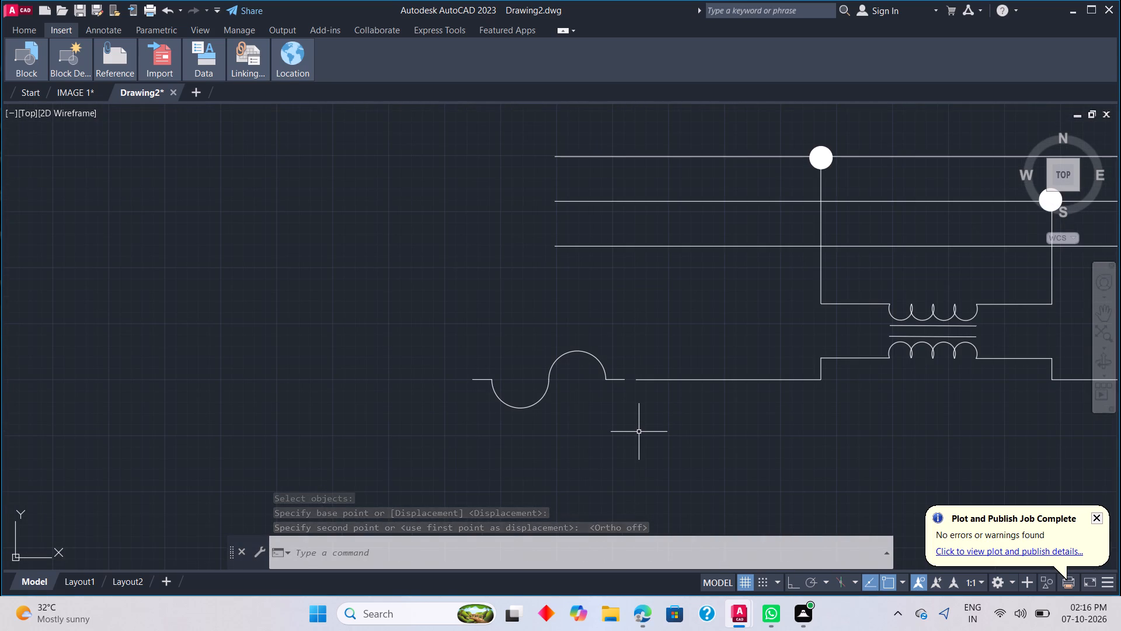
key("e")
type("X")
key("space")
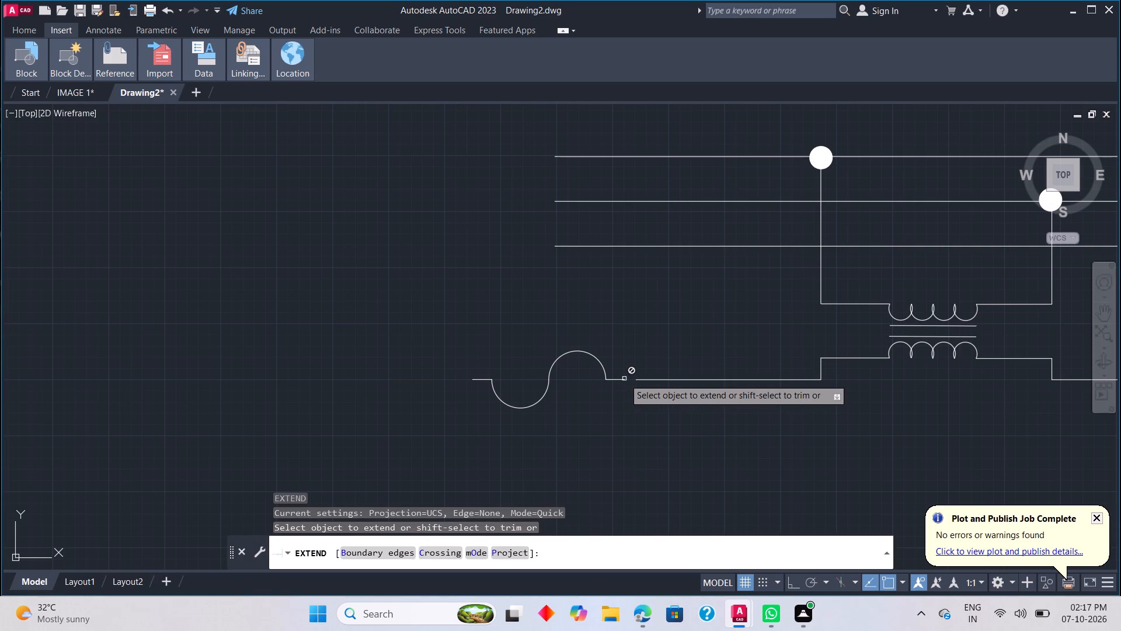
left_click(635, 380)
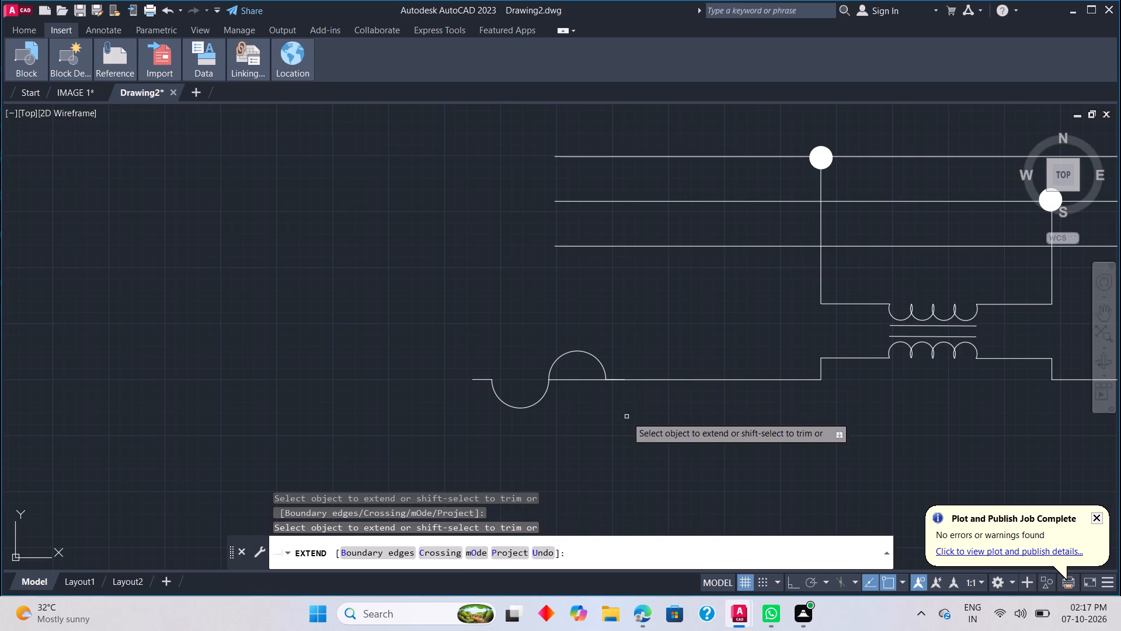
key("Escape")
scroll(626, 402, "up", 3)
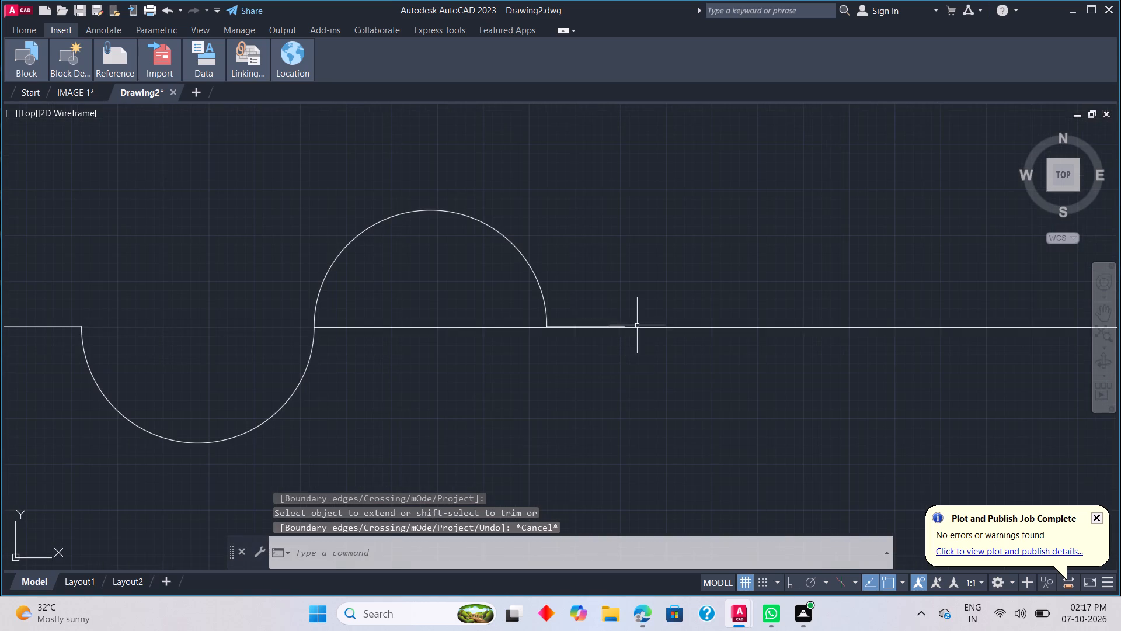
Undo the extension of the lower-left lead to the wave symbol.
scroll(609, 330, "up", 1)
middle_click_drag(605, 317, 644, 464)
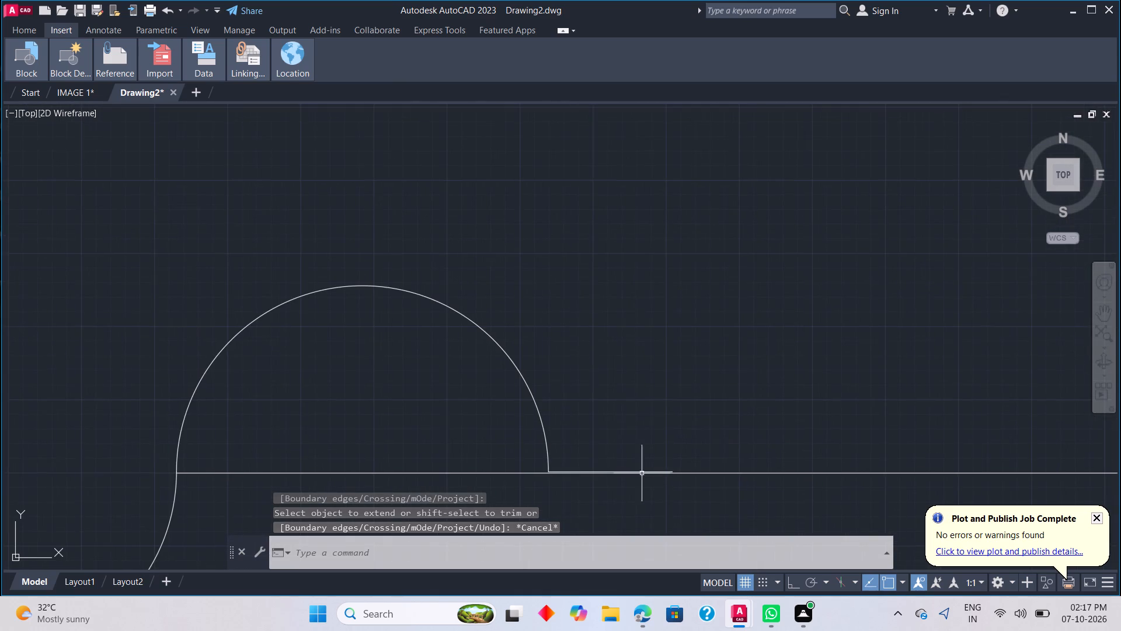
scroll(608, 483, "up", 2)
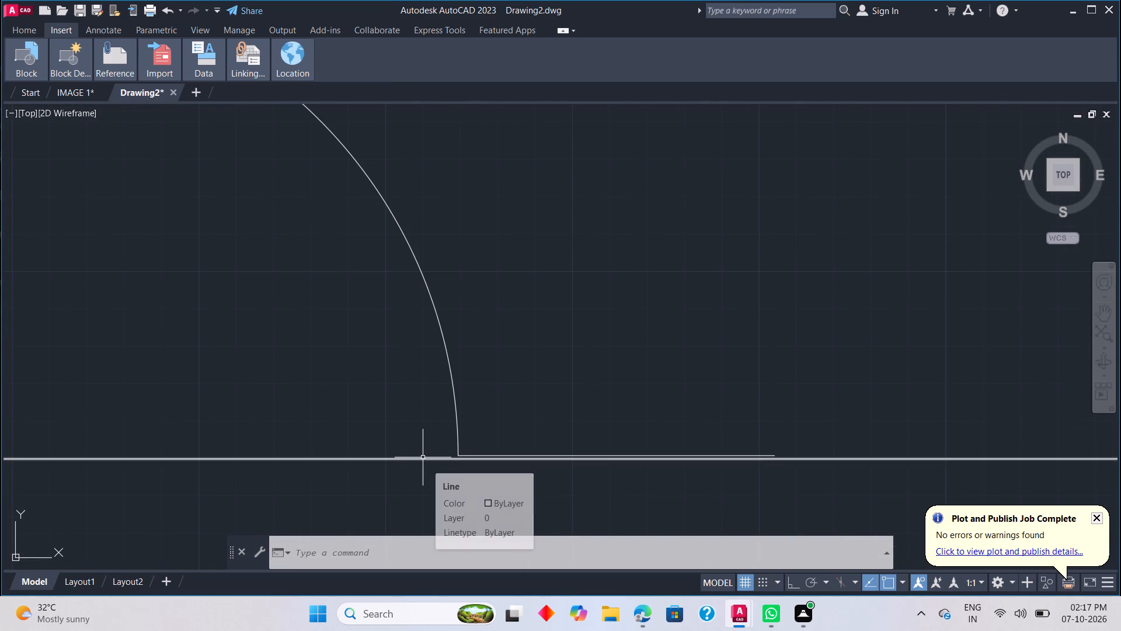
key("ctrl+z")
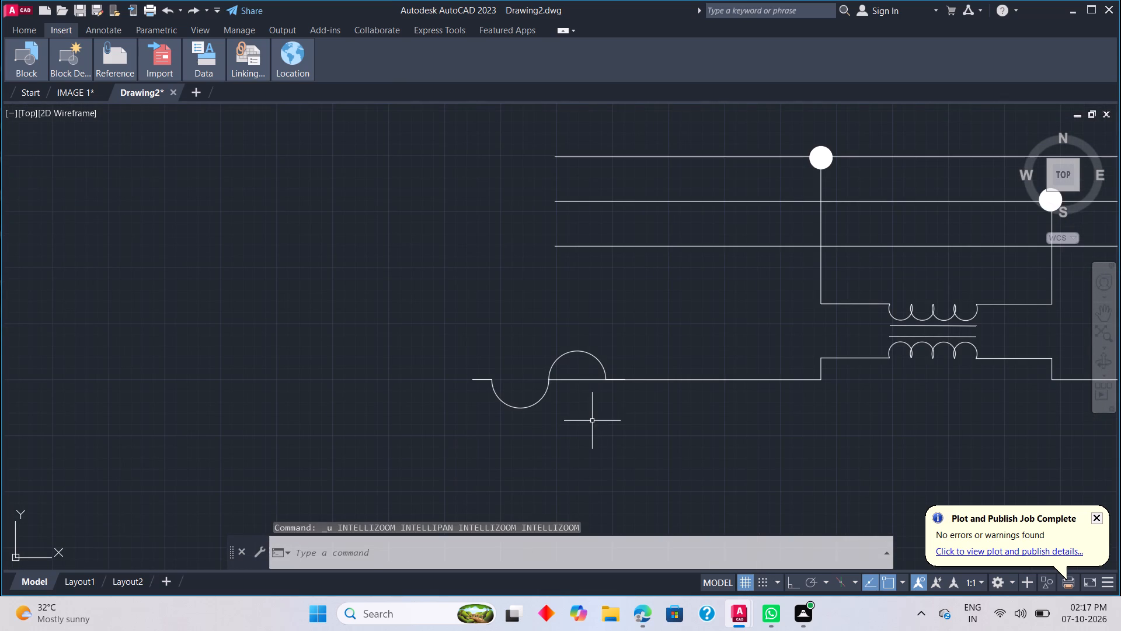
key("ctrl+z")
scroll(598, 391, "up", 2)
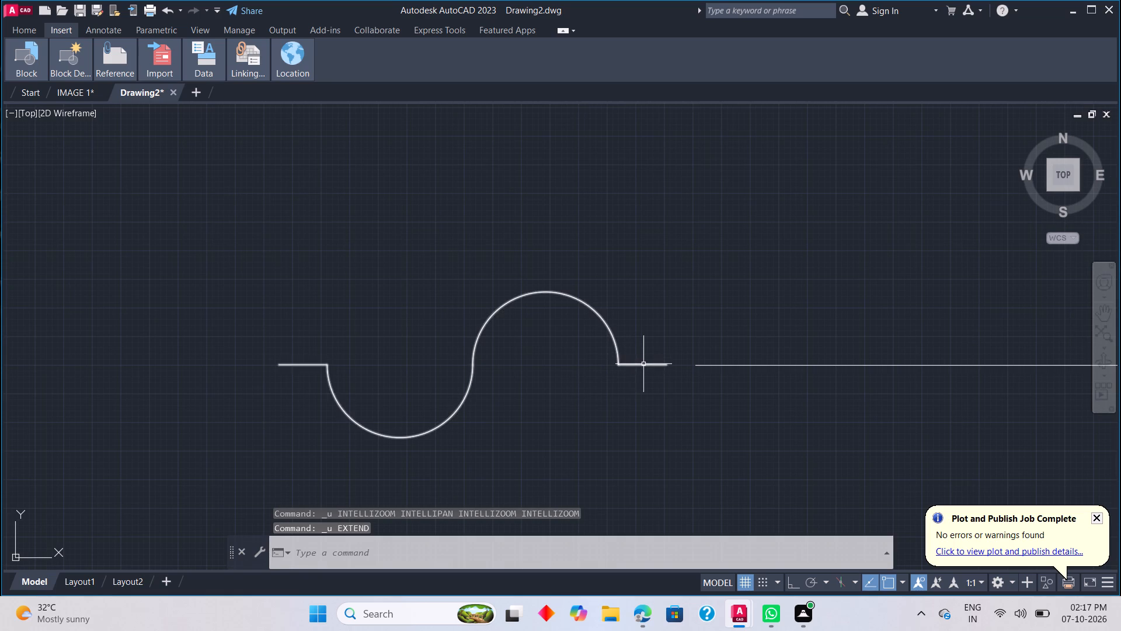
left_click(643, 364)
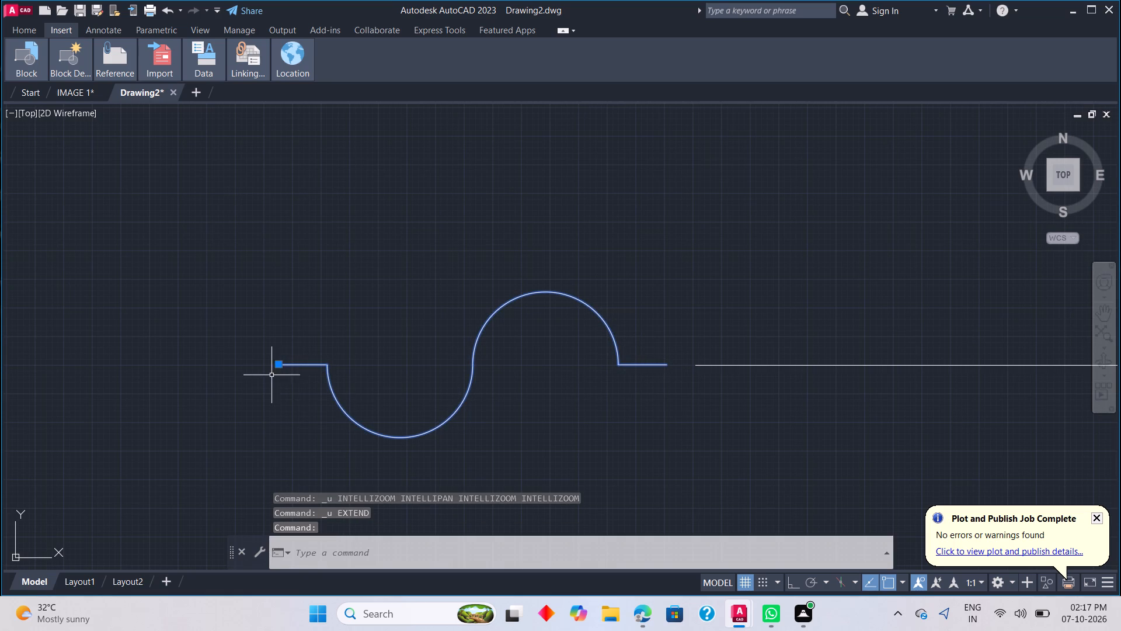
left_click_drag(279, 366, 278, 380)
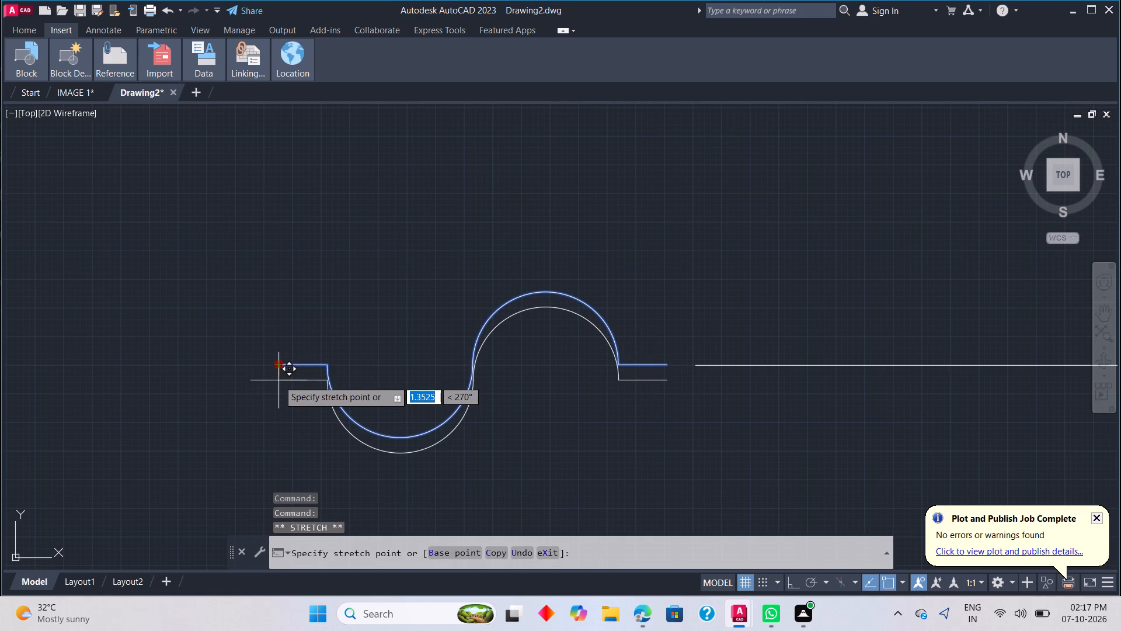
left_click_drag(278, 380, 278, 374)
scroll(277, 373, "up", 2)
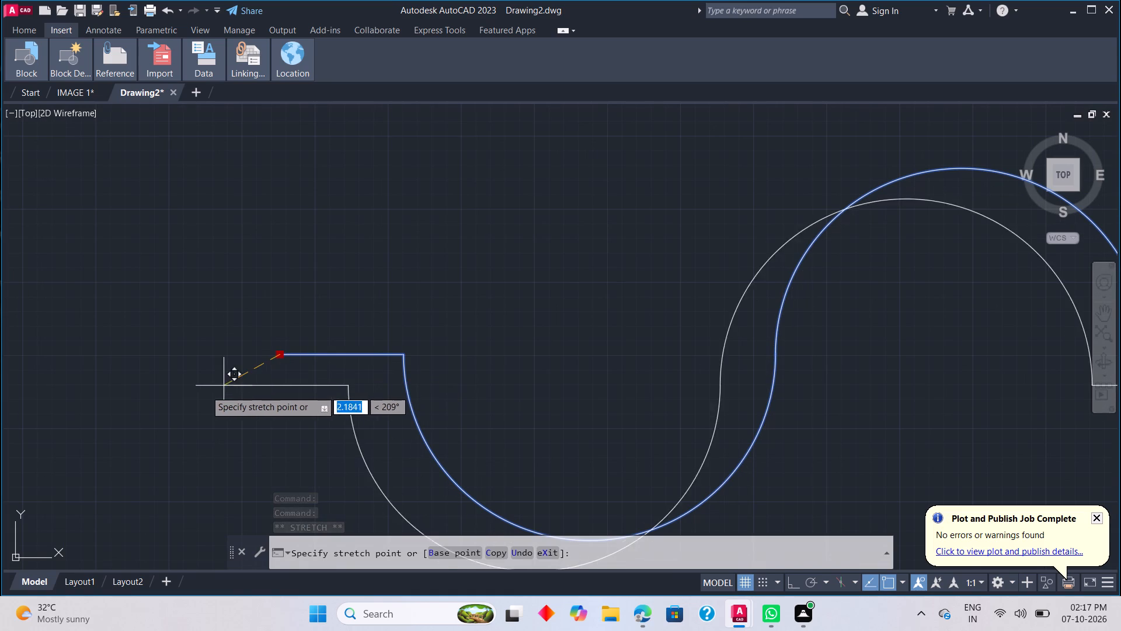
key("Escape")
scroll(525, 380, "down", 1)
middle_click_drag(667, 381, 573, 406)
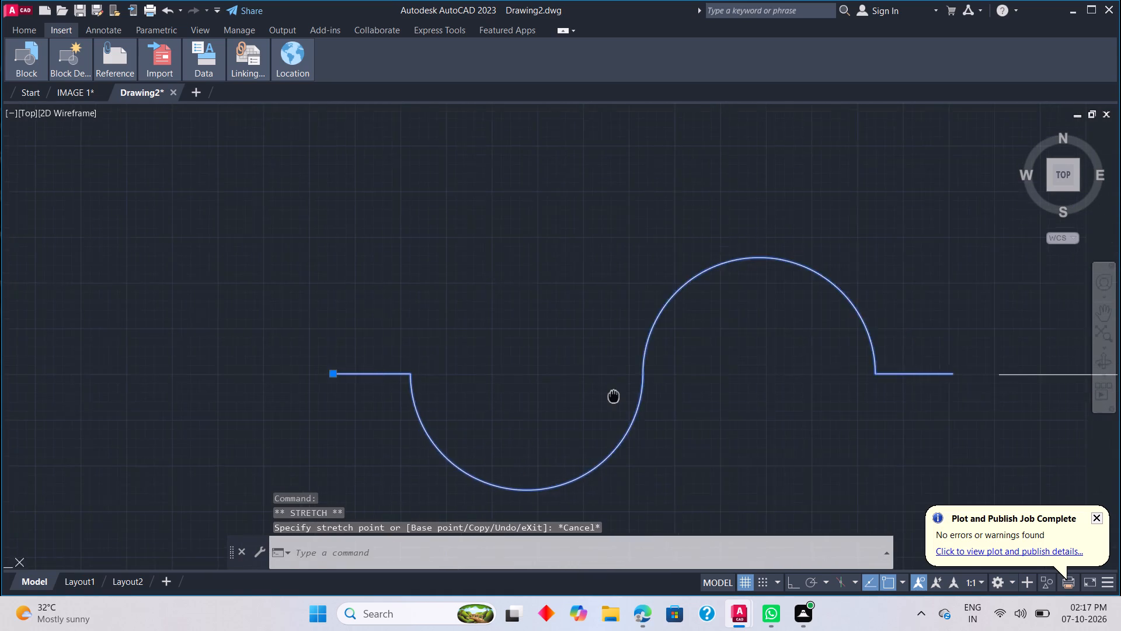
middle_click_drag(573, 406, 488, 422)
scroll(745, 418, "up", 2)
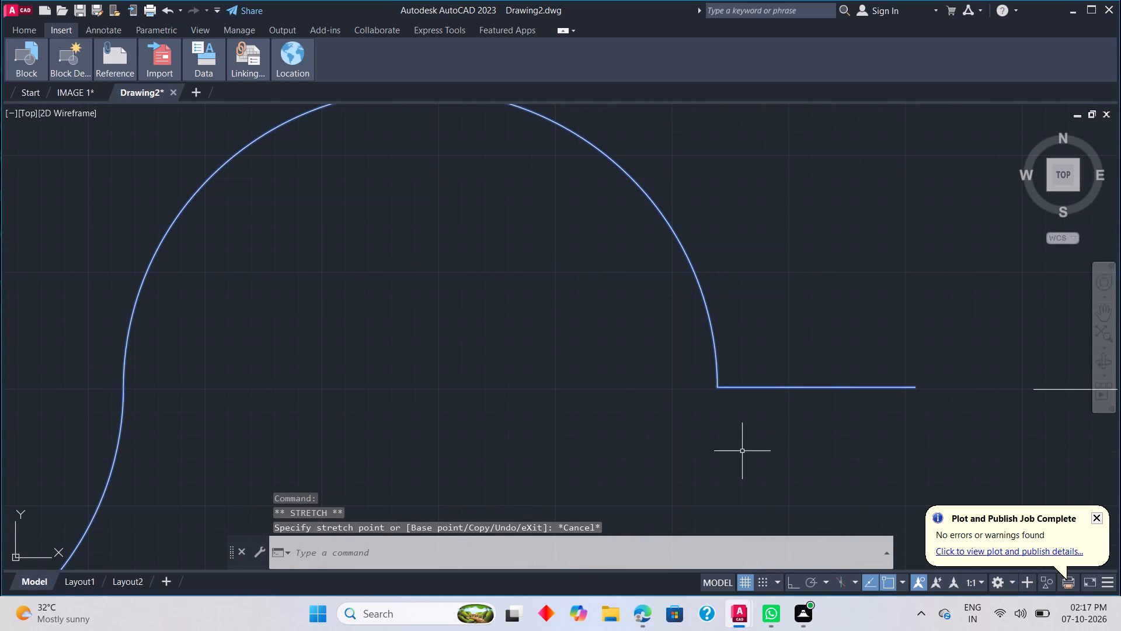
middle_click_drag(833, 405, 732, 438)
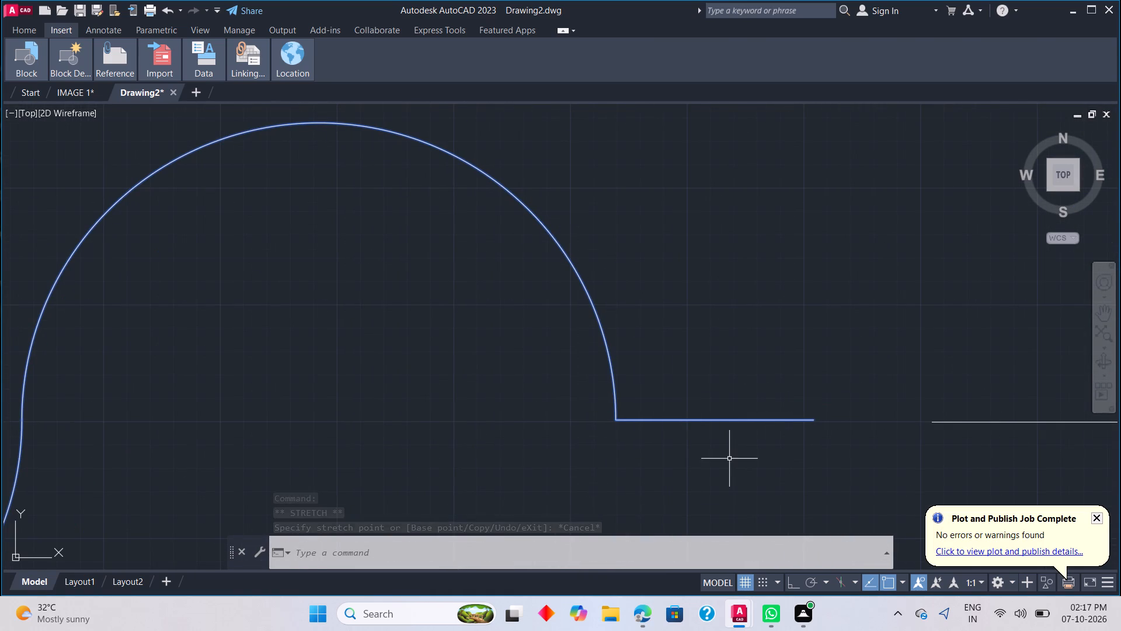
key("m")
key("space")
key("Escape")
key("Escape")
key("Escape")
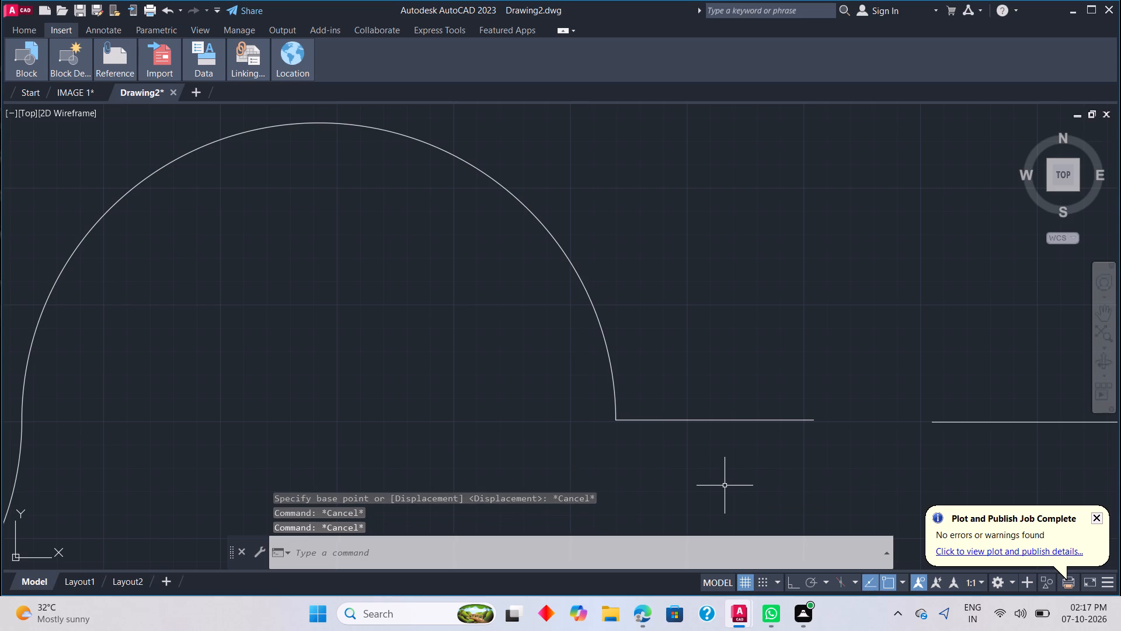
Move the enlarged wave symbol about 2.5 units toward the lower-left lead, bringing its right end level with the lead's left end.
key("m")
key("space")
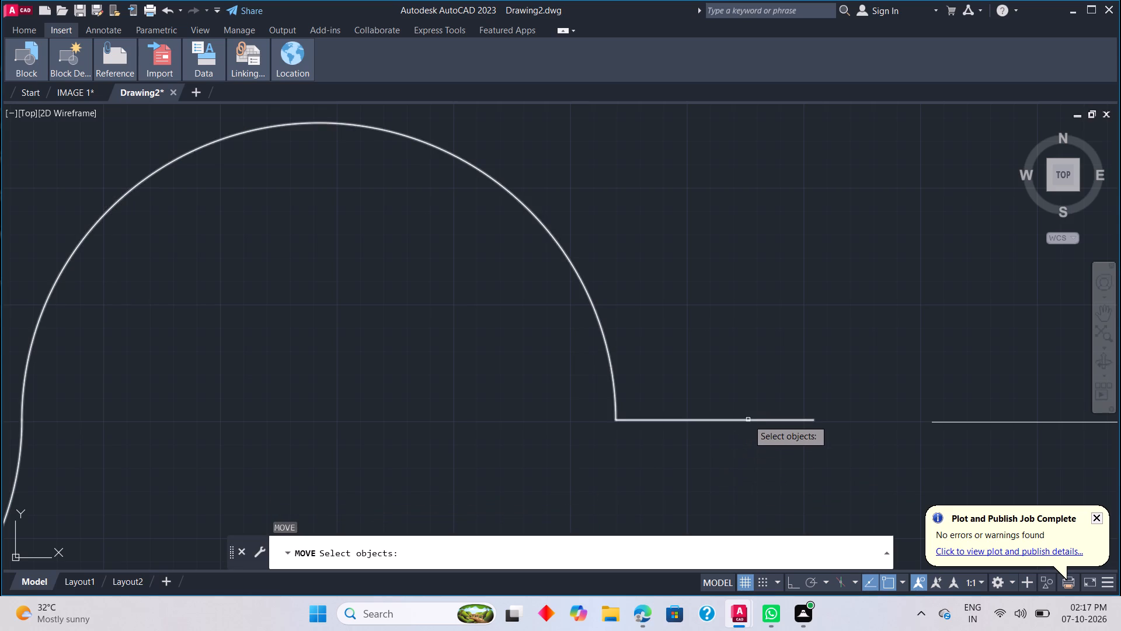
left_click(748, 421)
key("space")
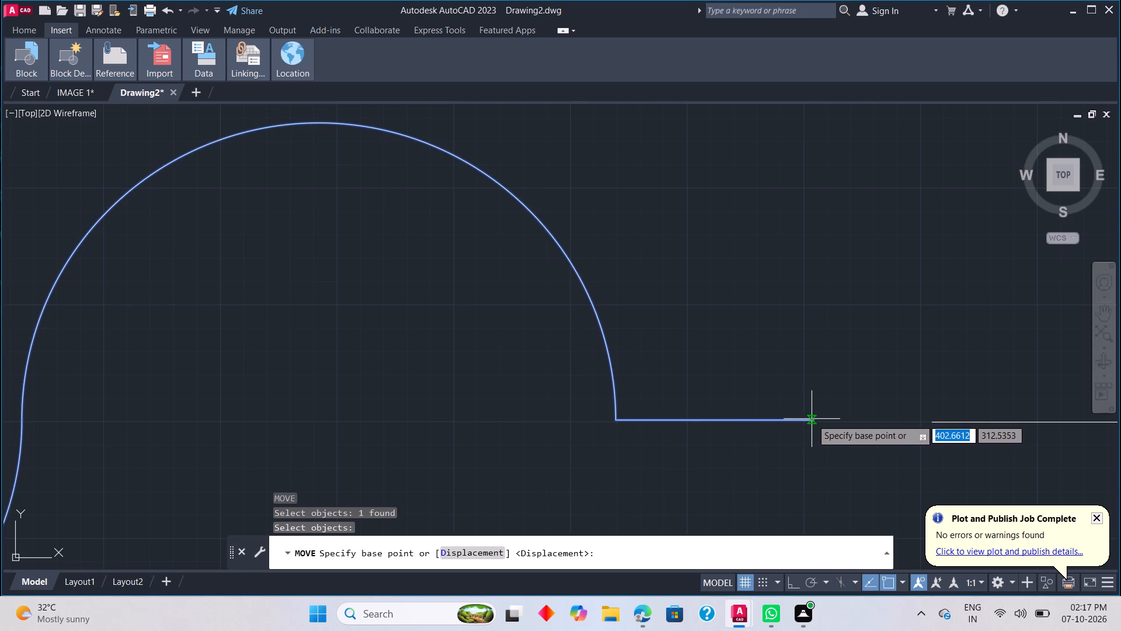
left_click(812, 419)
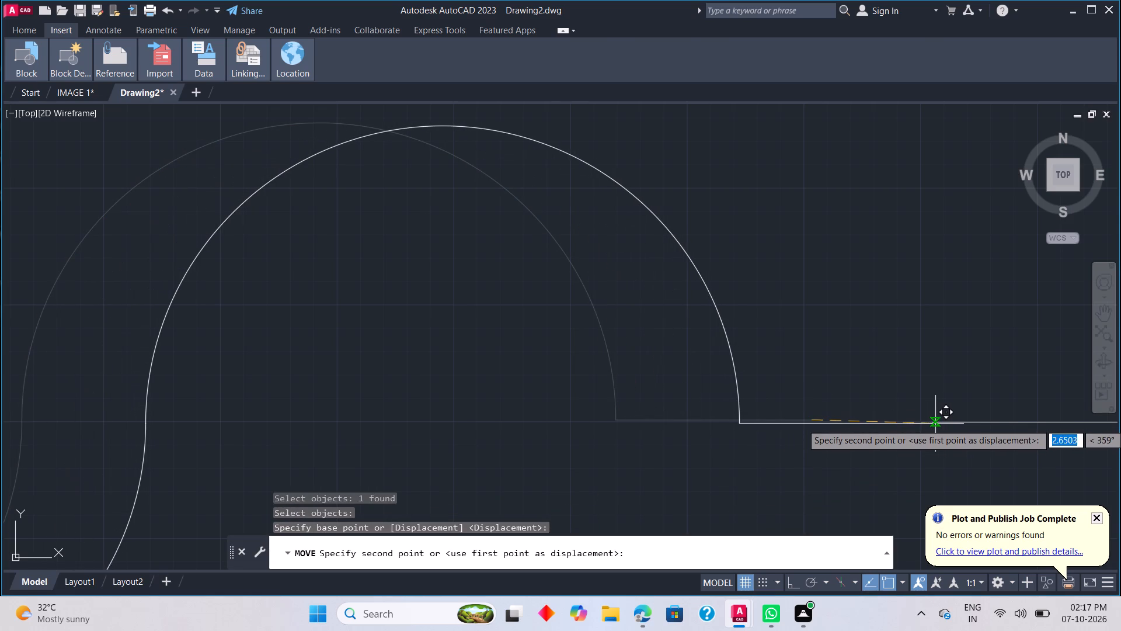
scroll(940, 435, "up", 7)
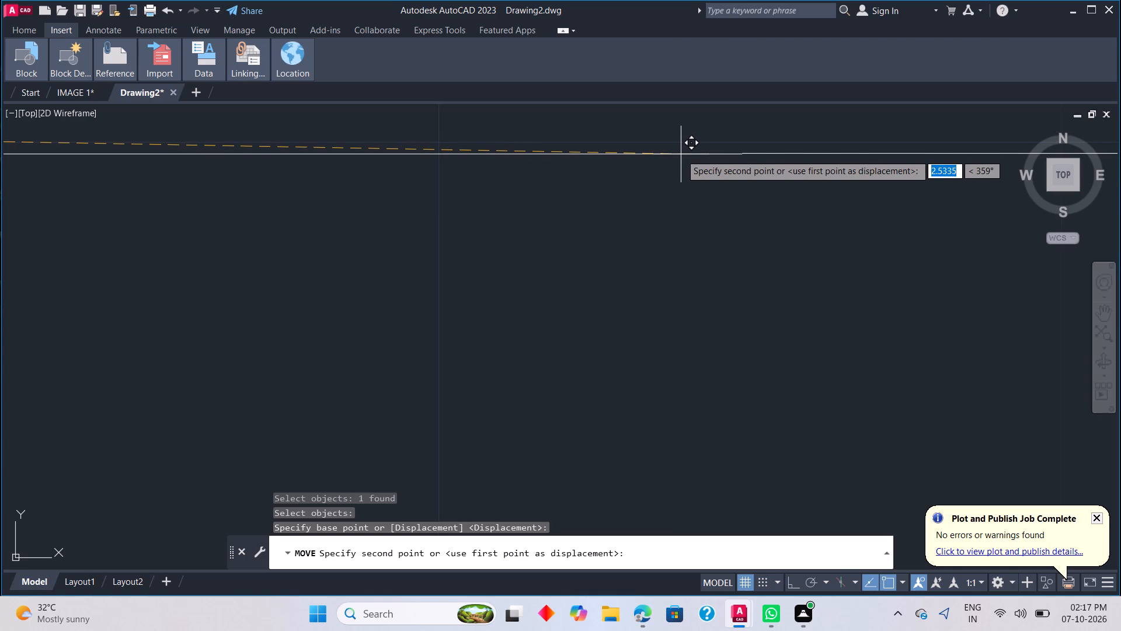
scroll(681, 154, "up", 1)
middle_click_drag(683, 154, 523, 360)
scroll(590, 370, "up", 1)
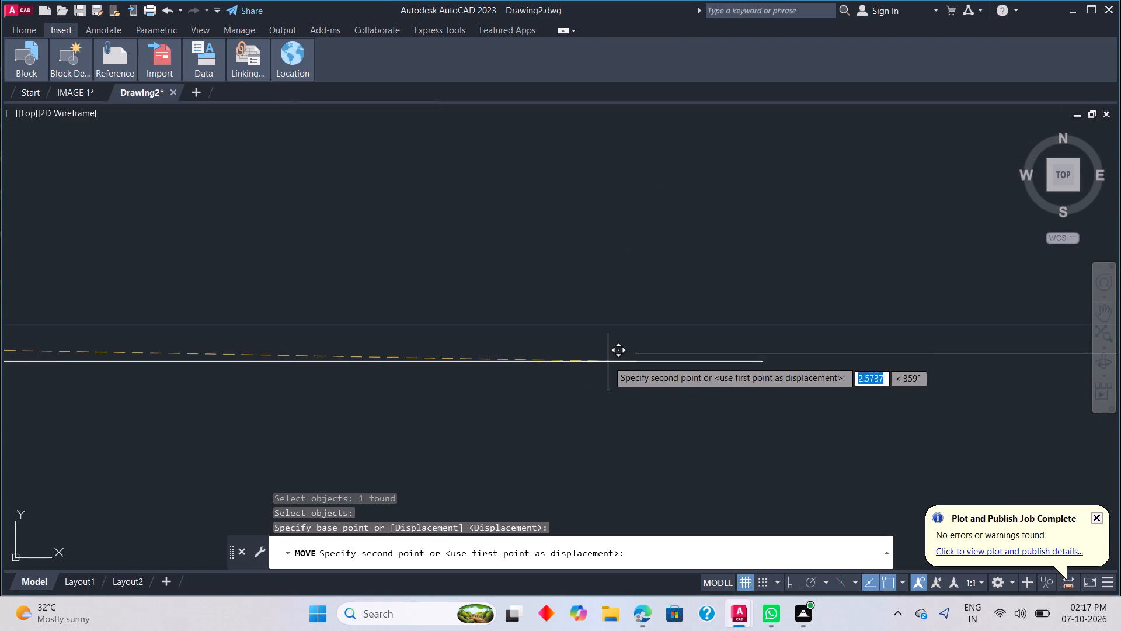
left_click(476, 354)
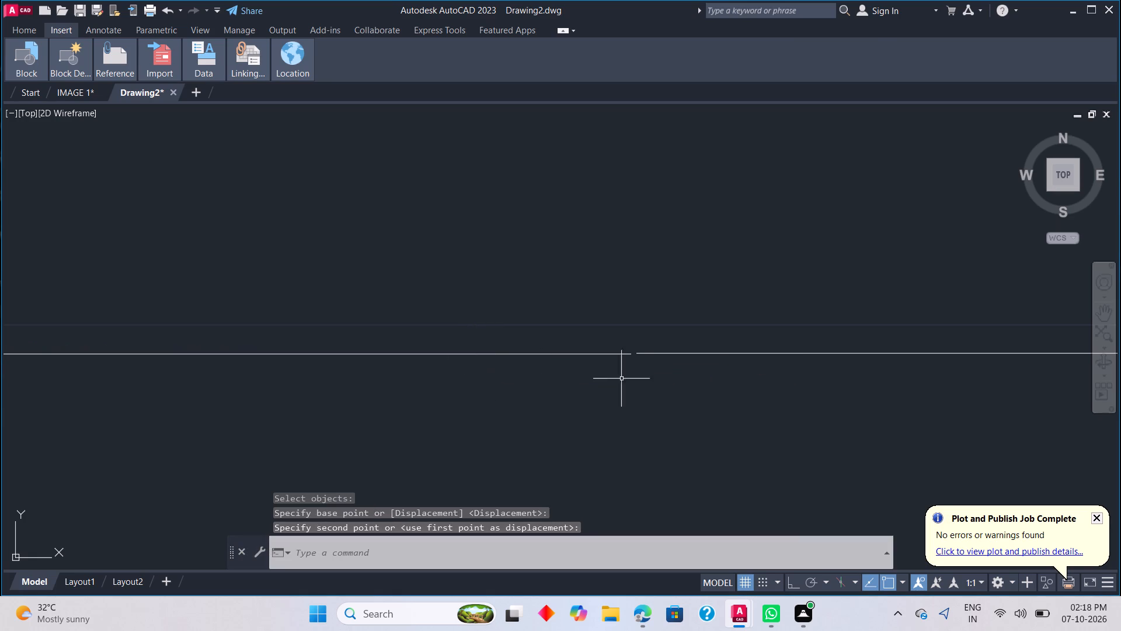
key("Escape")
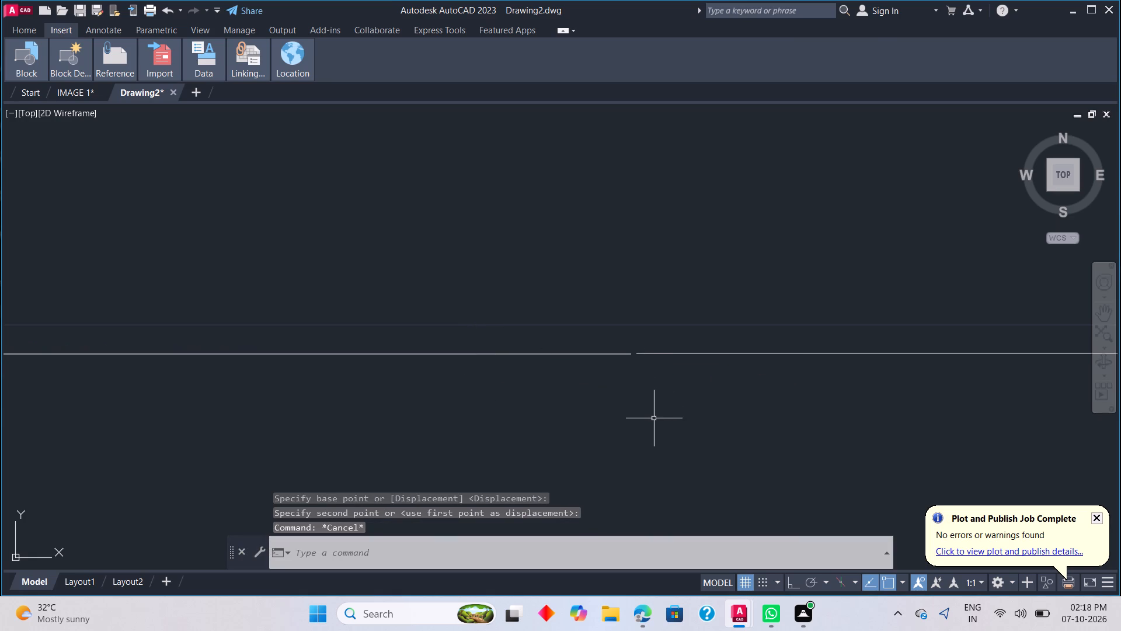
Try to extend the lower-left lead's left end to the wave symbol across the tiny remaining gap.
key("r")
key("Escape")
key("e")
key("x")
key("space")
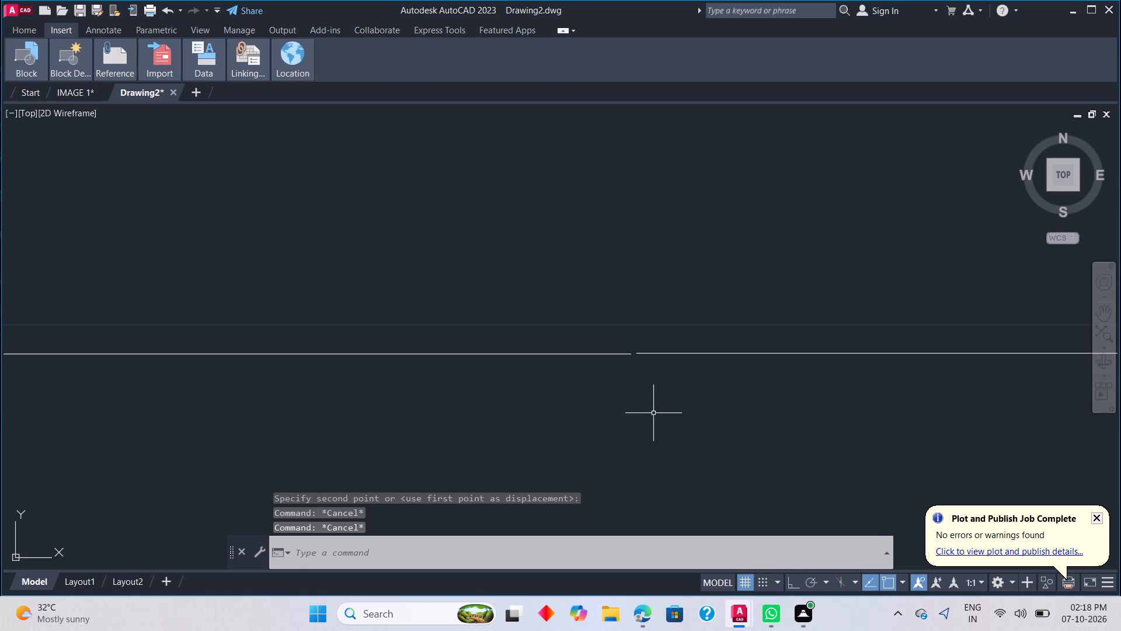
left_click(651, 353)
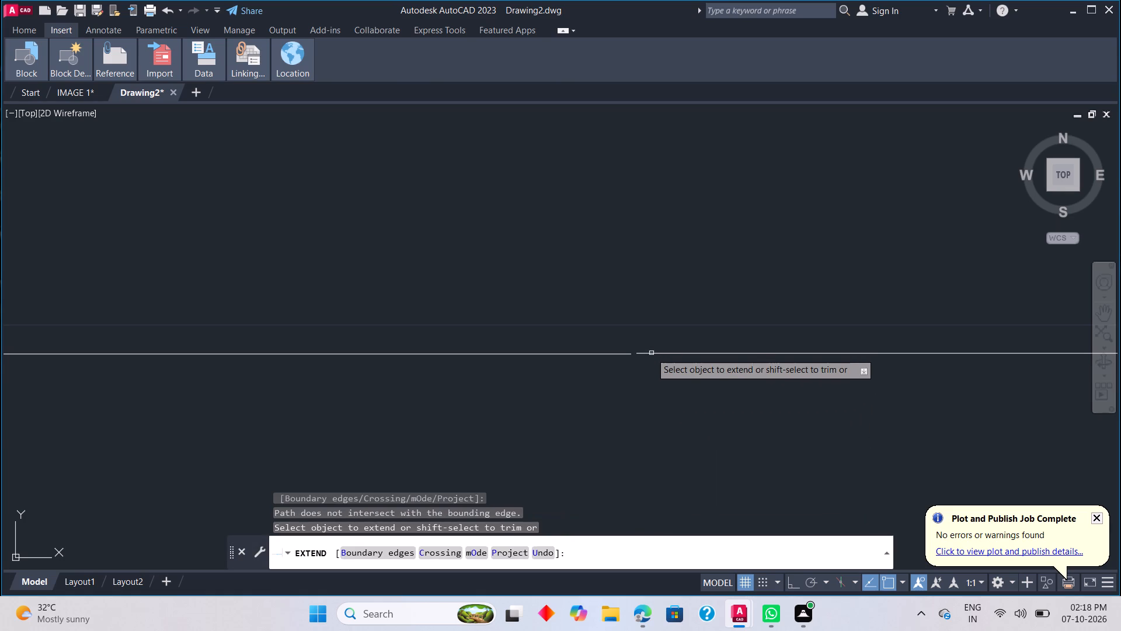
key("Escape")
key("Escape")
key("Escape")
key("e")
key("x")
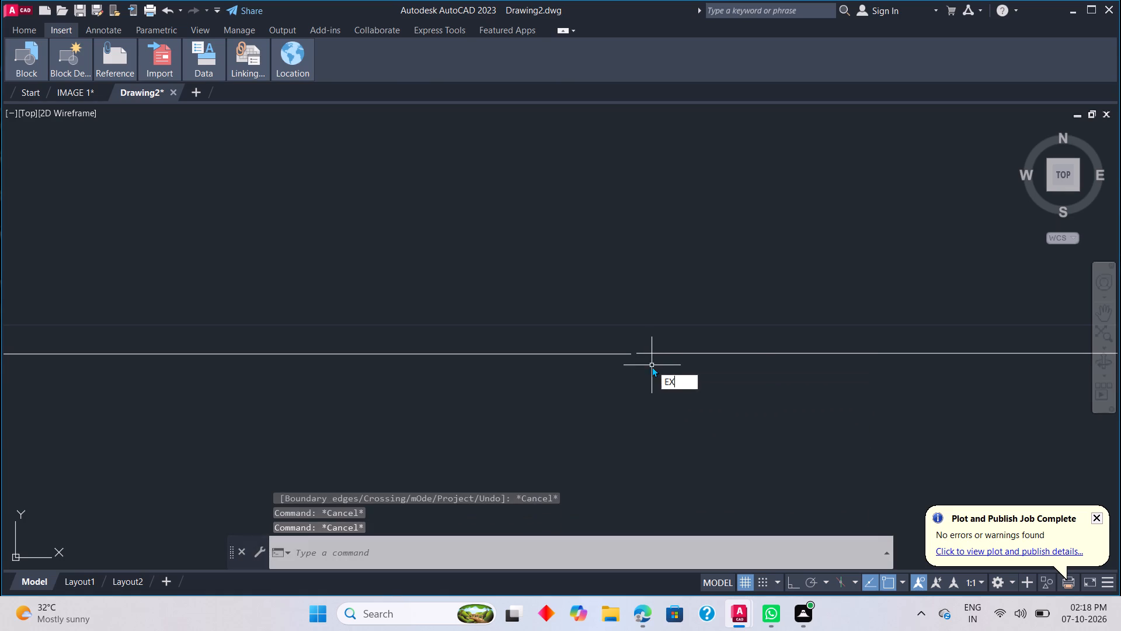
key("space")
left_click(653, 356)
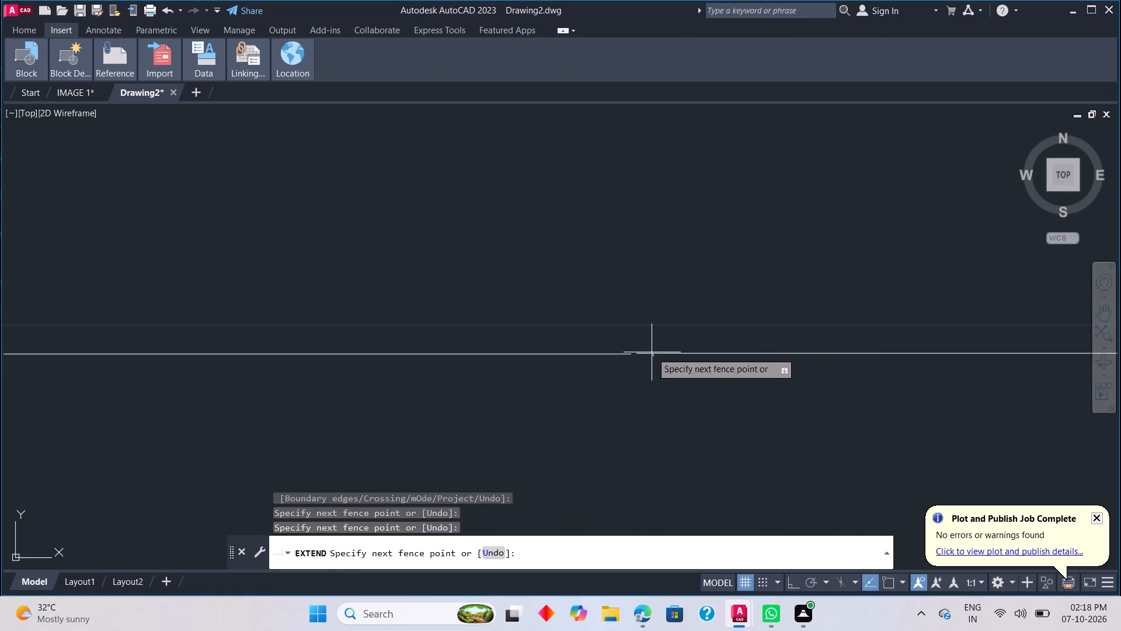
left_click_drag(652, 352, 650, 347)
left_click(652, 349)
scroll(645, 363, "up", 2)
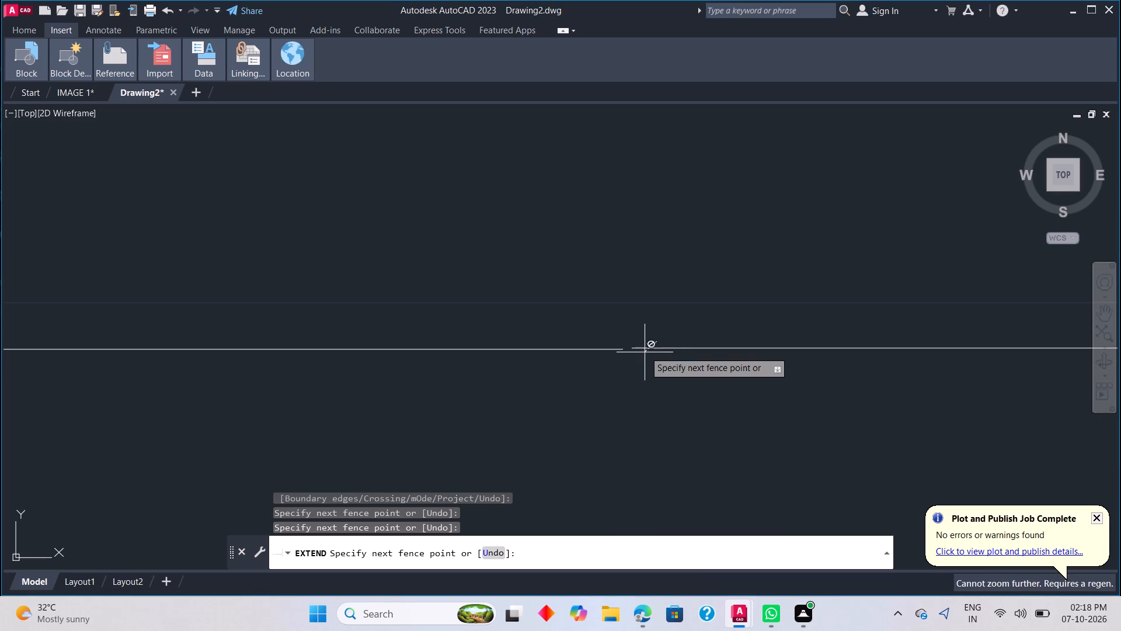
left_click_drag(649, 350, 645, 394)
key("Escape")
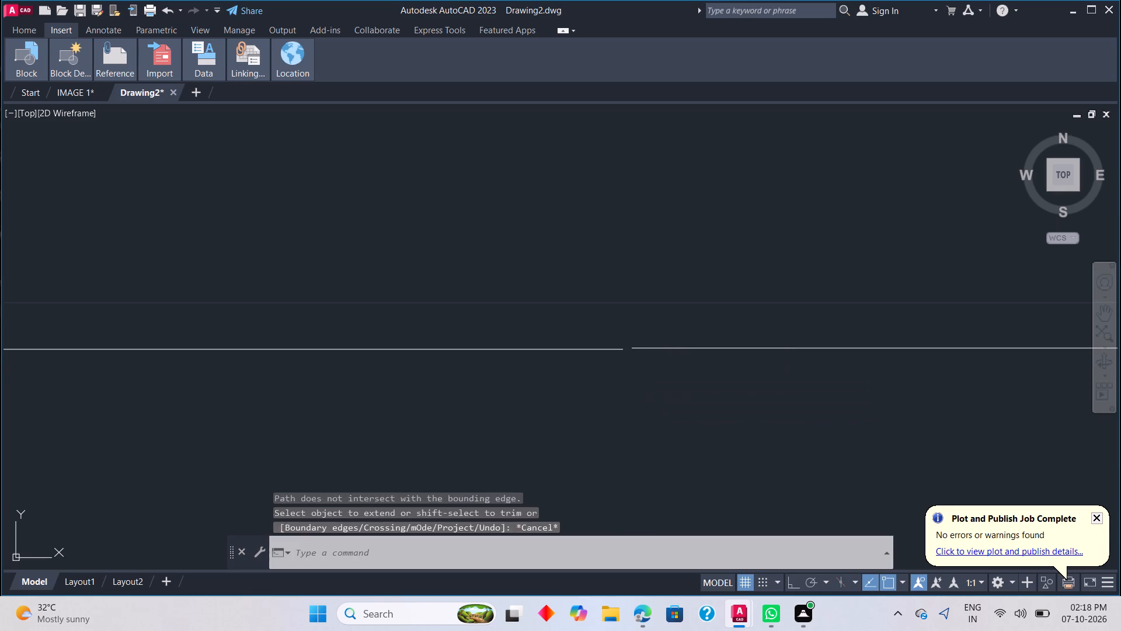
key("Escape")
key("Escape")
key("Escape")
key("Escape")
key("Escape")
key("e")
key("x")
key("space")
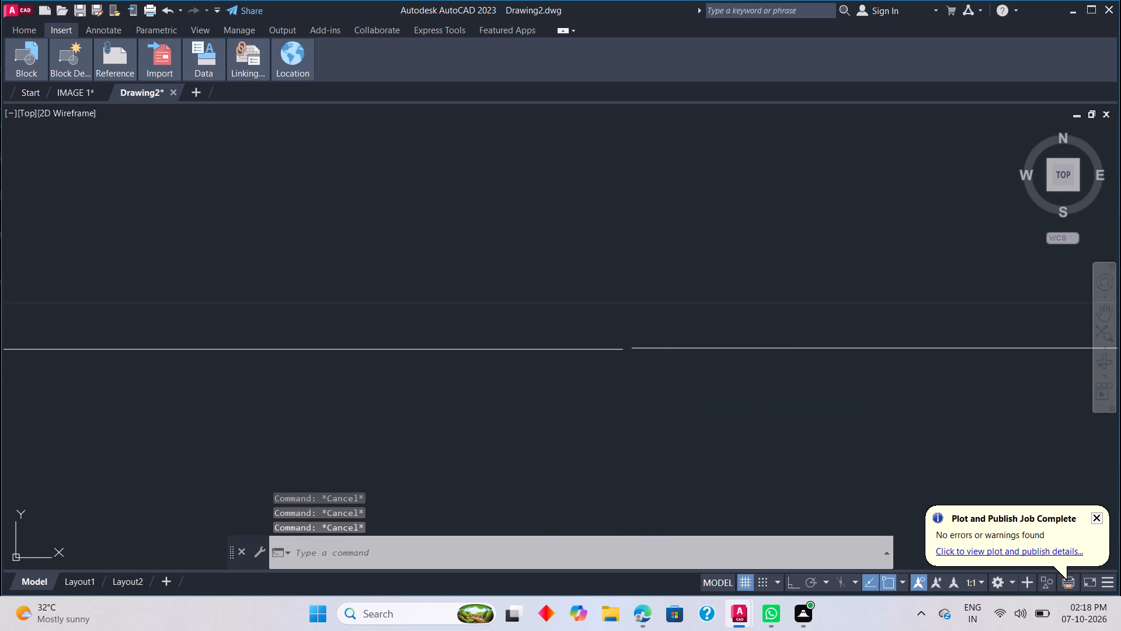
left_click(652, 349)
Examine the joint between the wave symbol's right end and the lower-left lead.
scroll(638, 356, "down", 17)
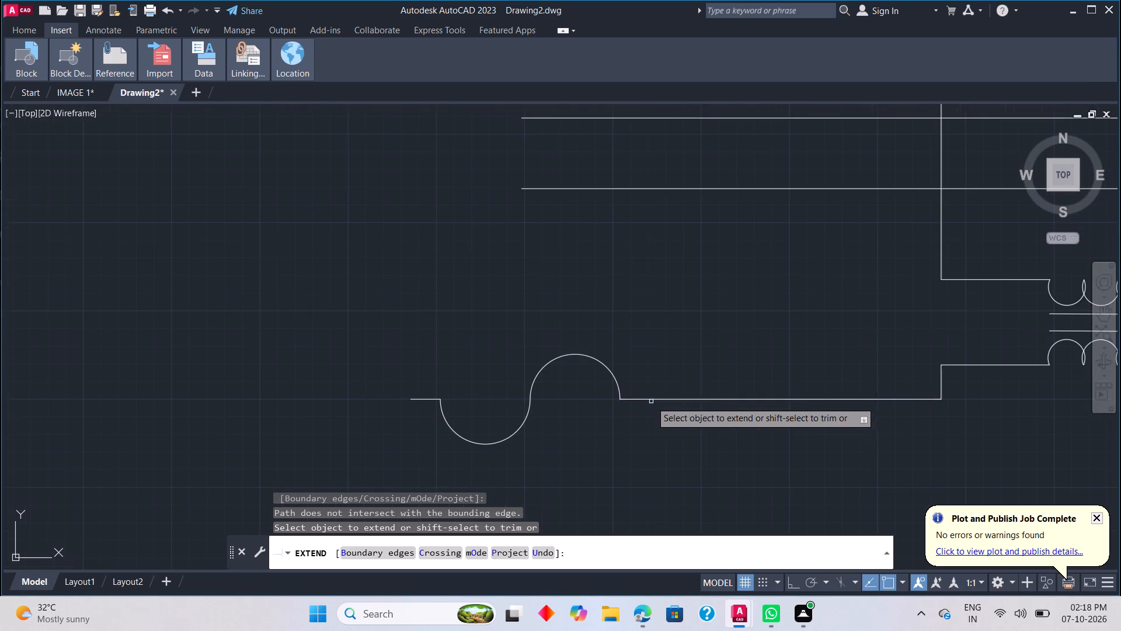
scroll(682, 408, "up", 4)
scroll(632, 391, "up", 1)
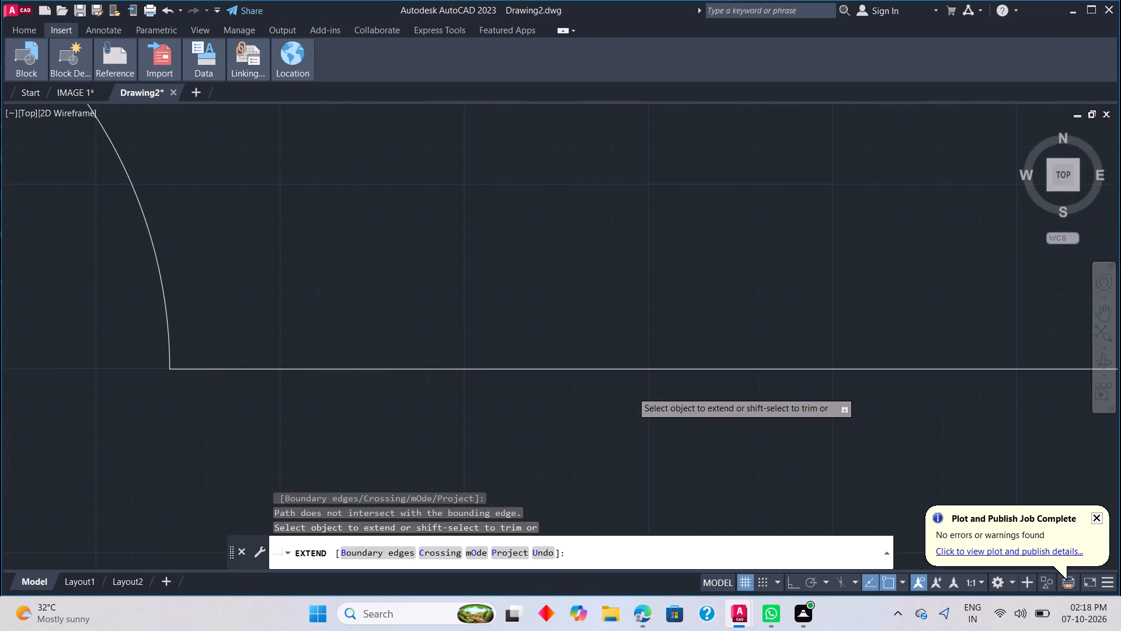
scroll(632, 391, "up", 1)
scroll(631, 391, "down", 3)
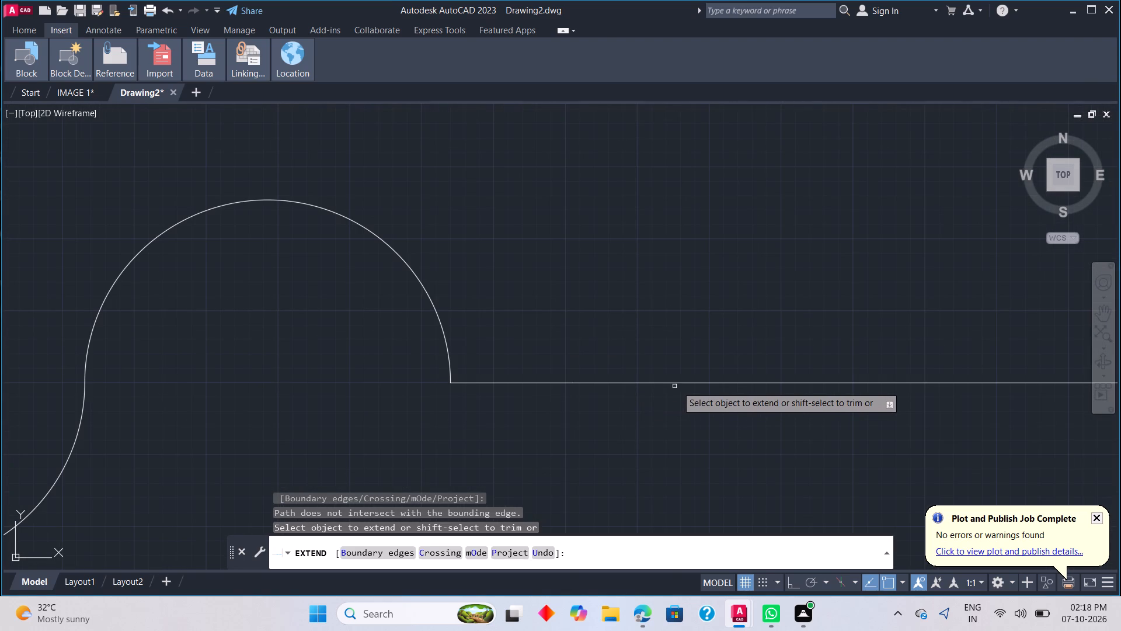
scroll(691, 386, "down", 3)
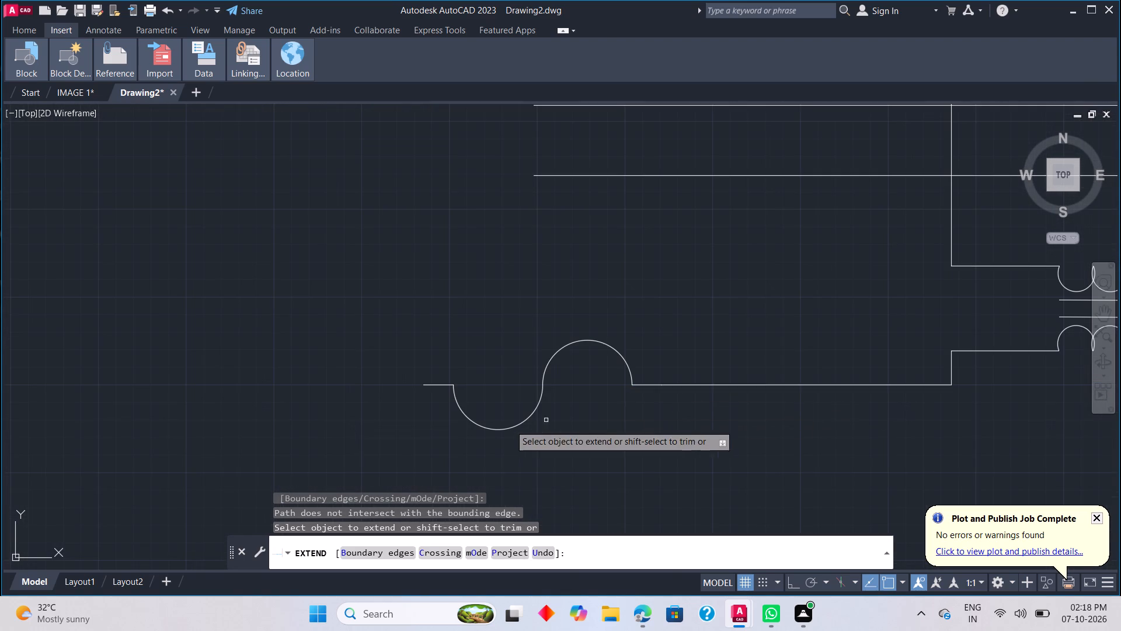
Leave the Extend command, start a line at the wave symbol's free left end, and turn on Ortho mode.
scroll(496, 425, "down", 1)
middle_click_drag(539, 444, 545, 367)
scroll(546, 367, "down", 3)
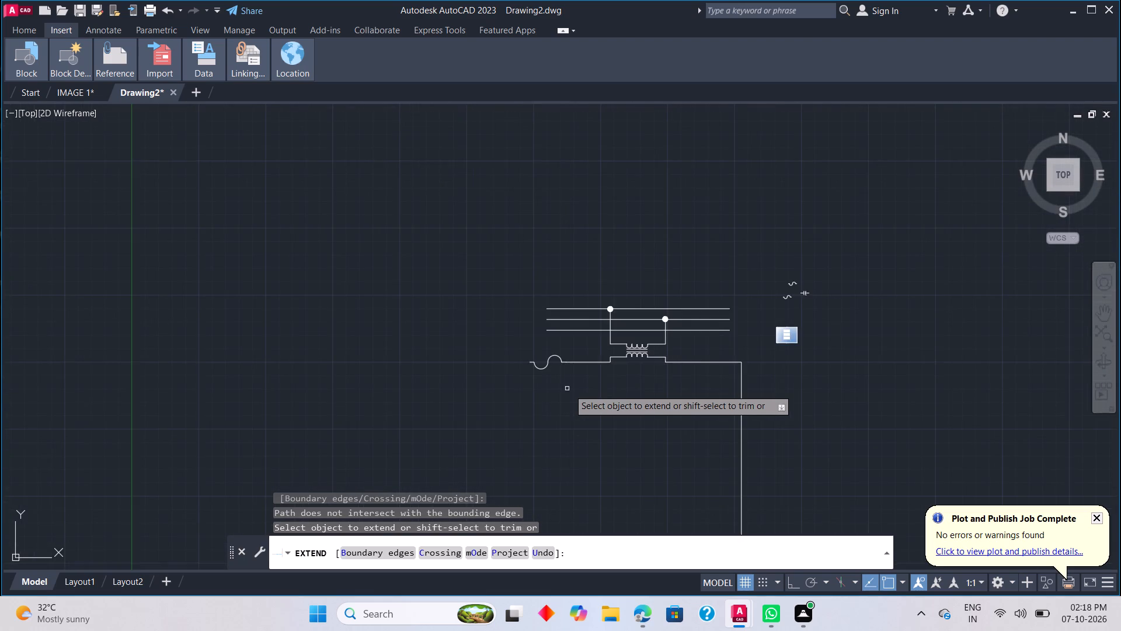
scroll(584, 394, "down", 1)
middle_click_drag(562, 409, 573, 354)
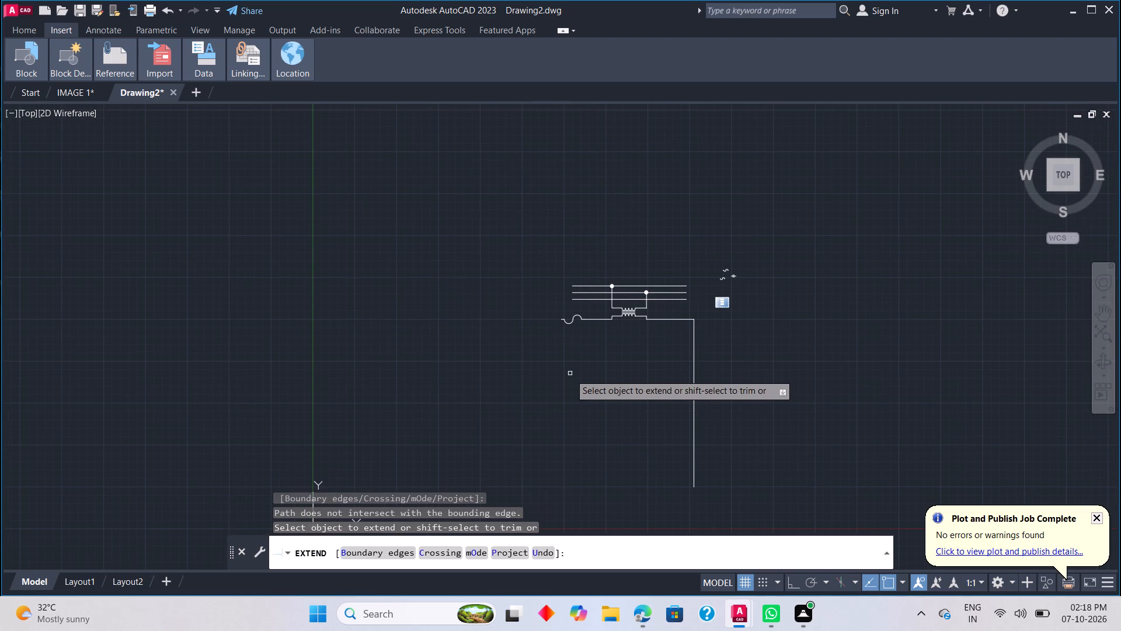
key("l")
key("space")
scroll(523, 320, "up", 3)
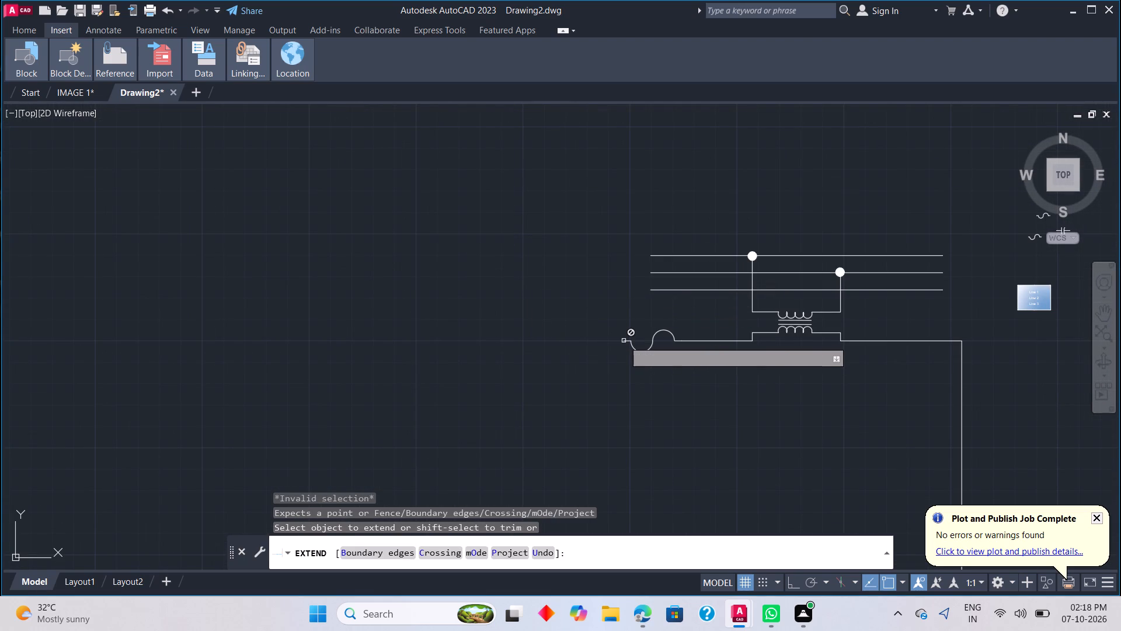
key("Escape")
key("l")
key("space")
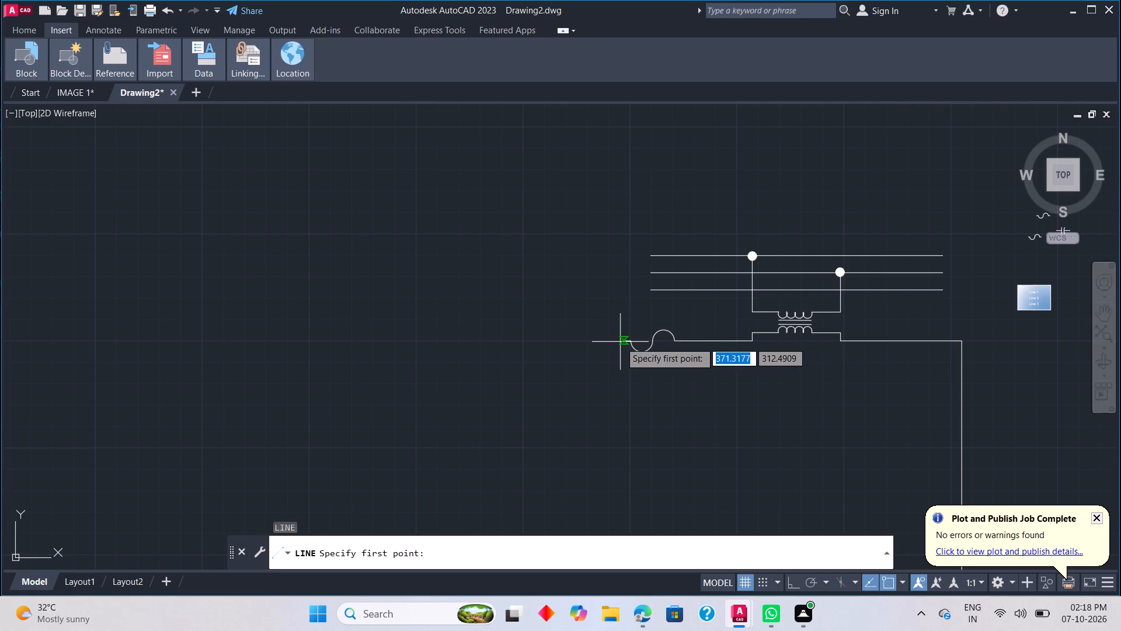
left_click(620, 342)
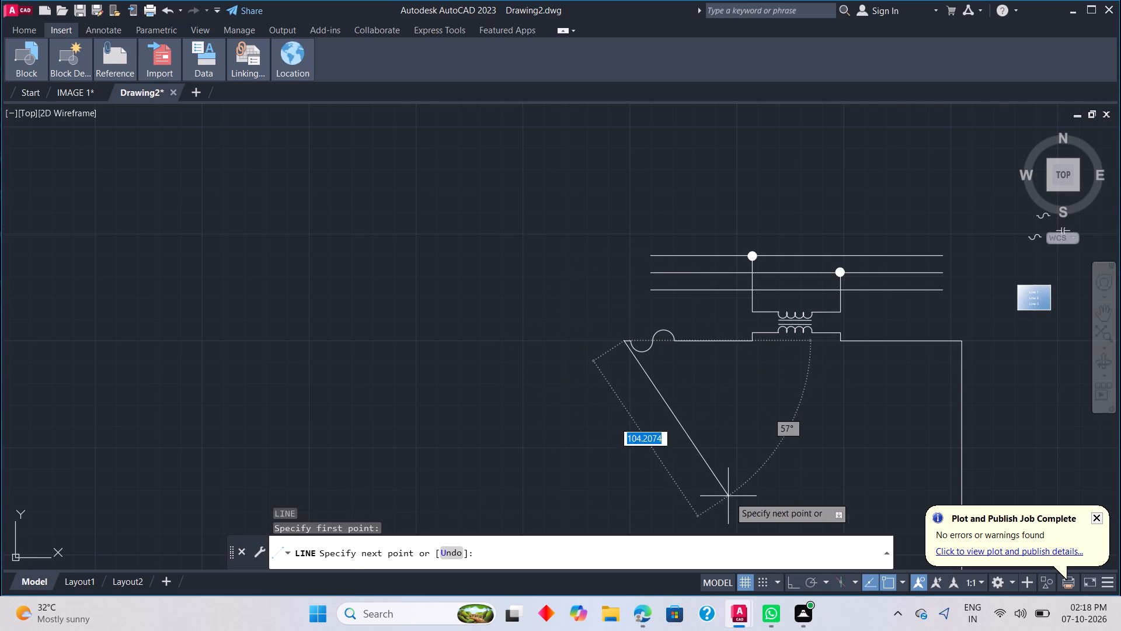
left_click(790, 583)
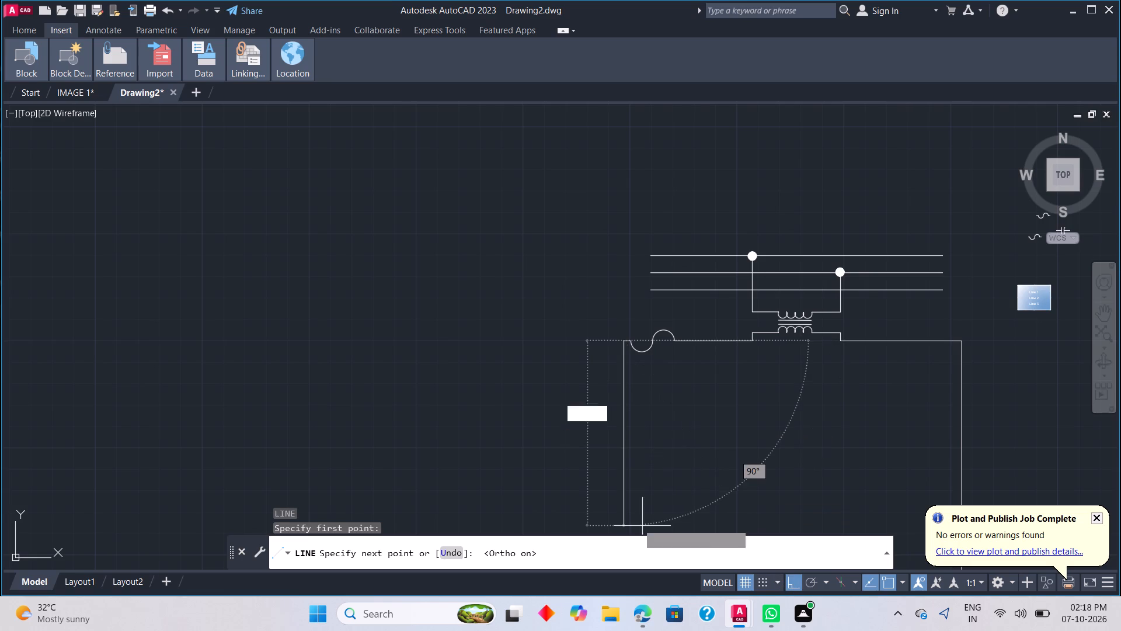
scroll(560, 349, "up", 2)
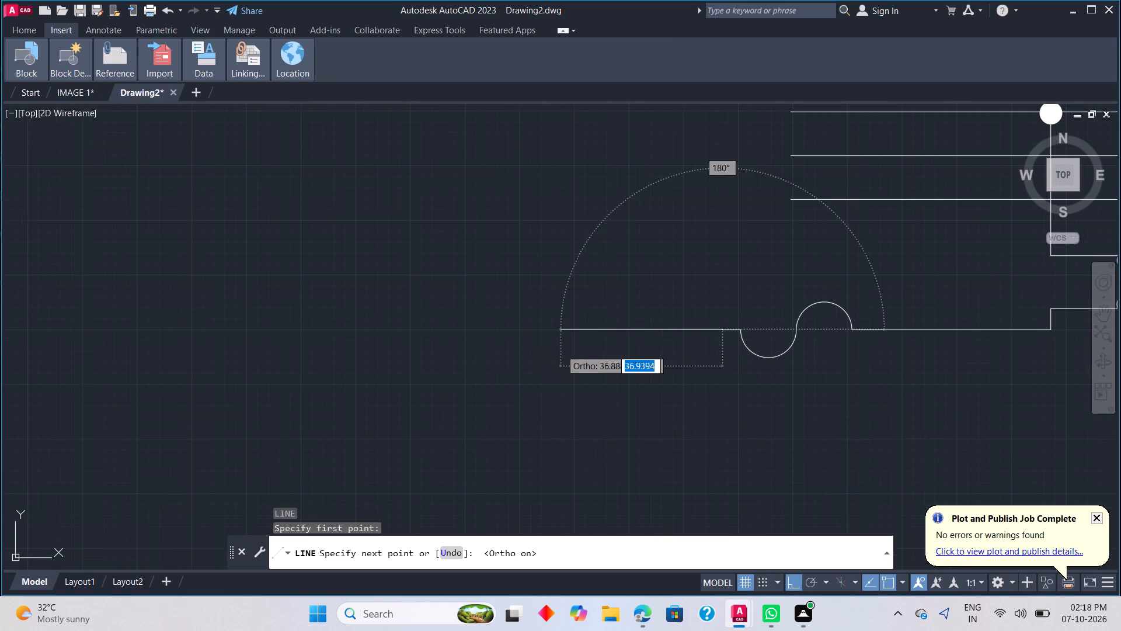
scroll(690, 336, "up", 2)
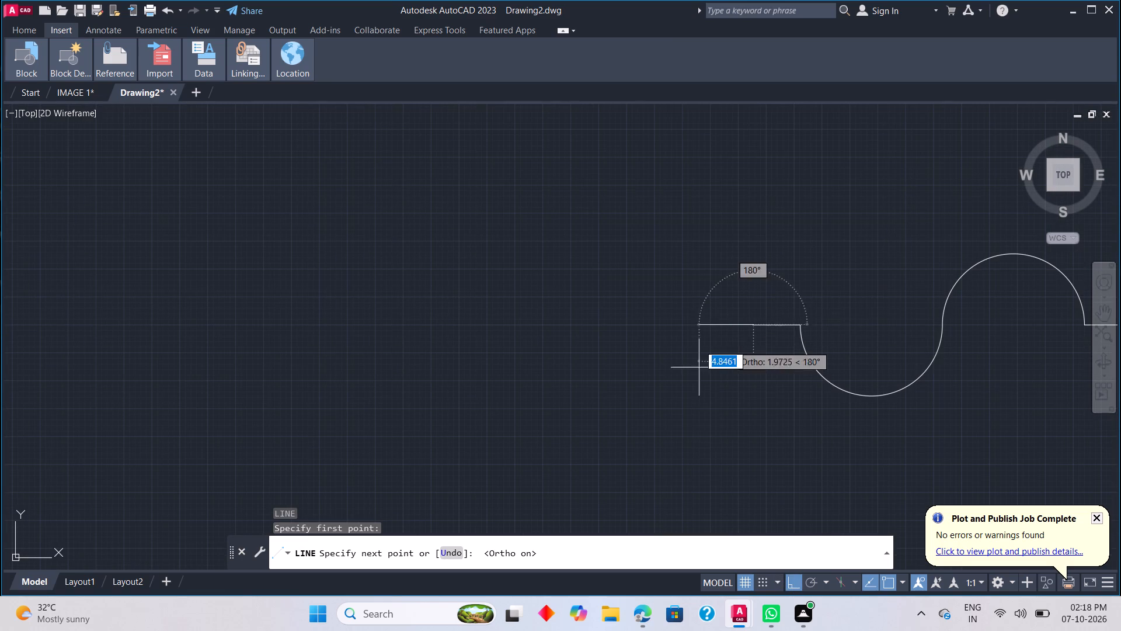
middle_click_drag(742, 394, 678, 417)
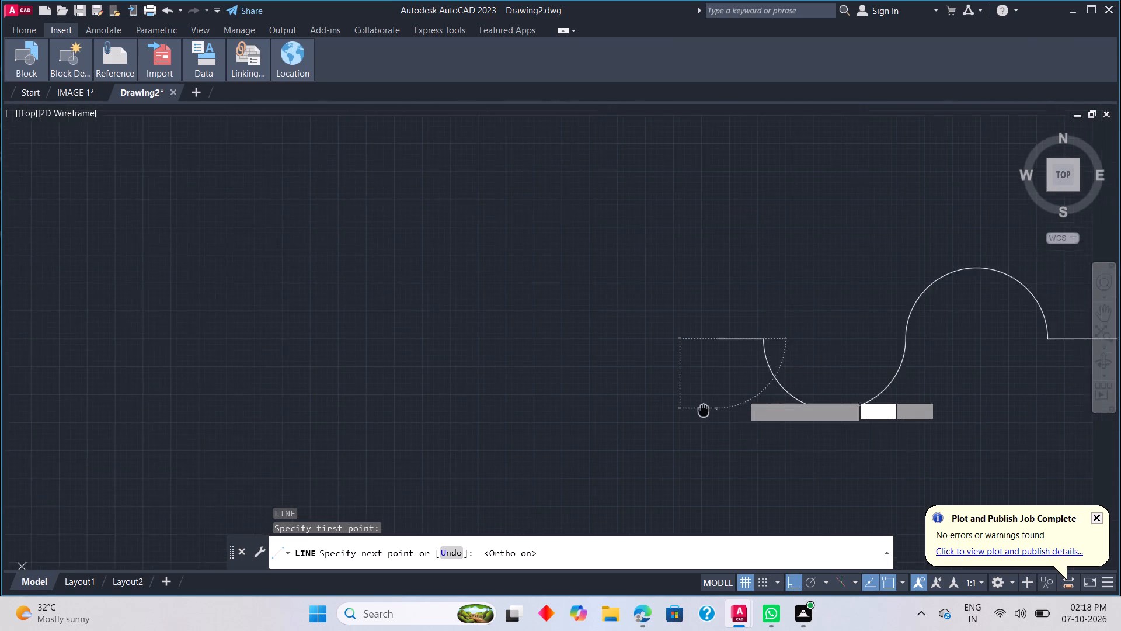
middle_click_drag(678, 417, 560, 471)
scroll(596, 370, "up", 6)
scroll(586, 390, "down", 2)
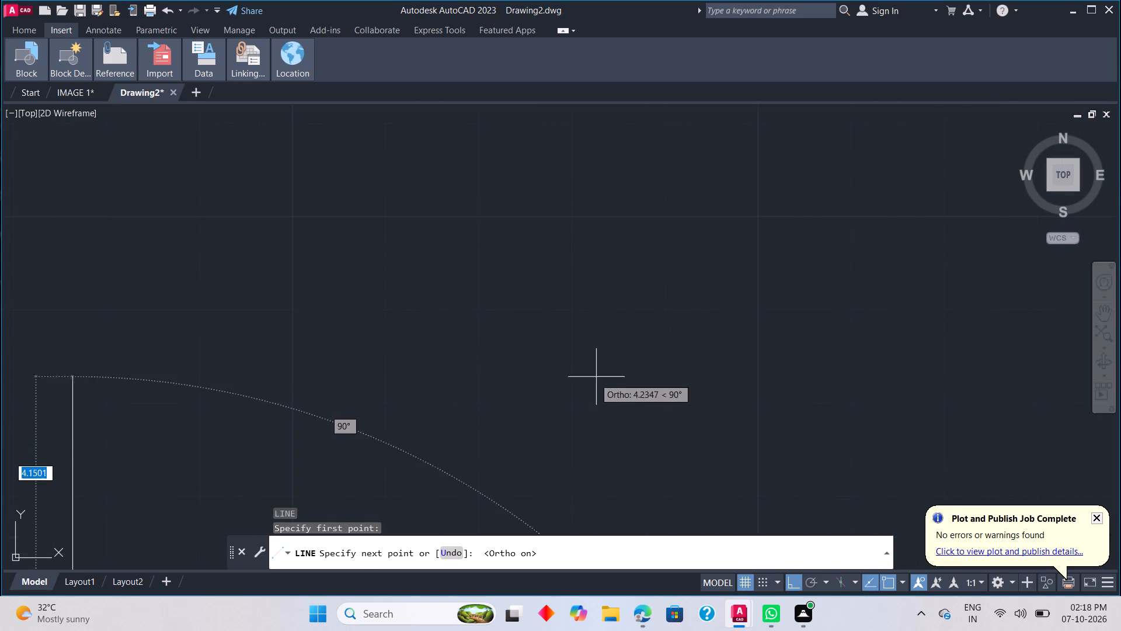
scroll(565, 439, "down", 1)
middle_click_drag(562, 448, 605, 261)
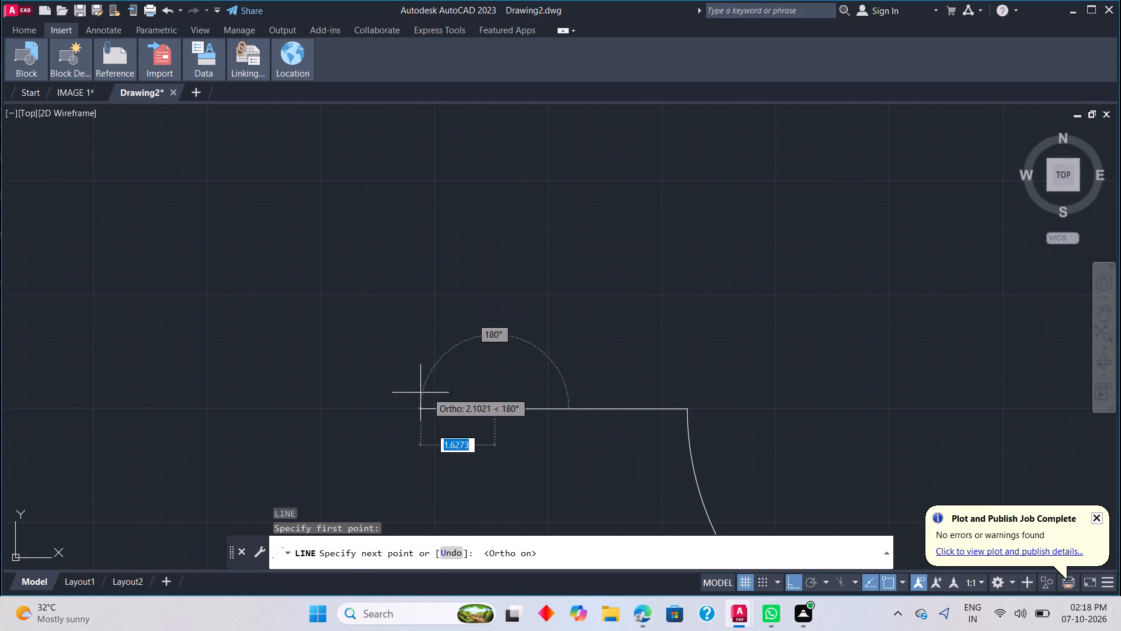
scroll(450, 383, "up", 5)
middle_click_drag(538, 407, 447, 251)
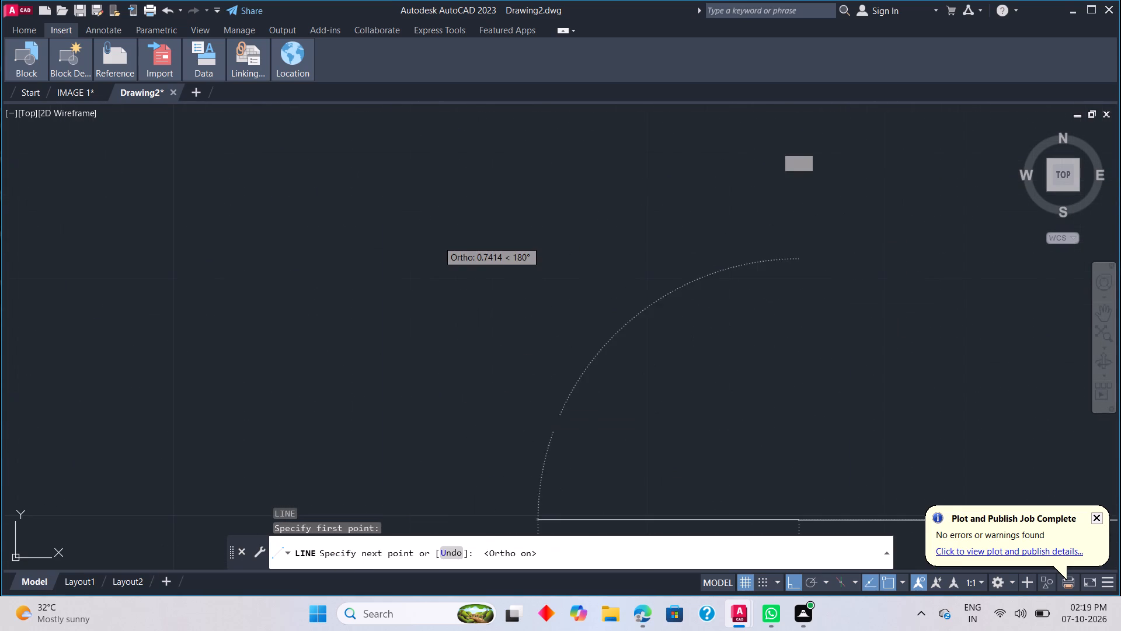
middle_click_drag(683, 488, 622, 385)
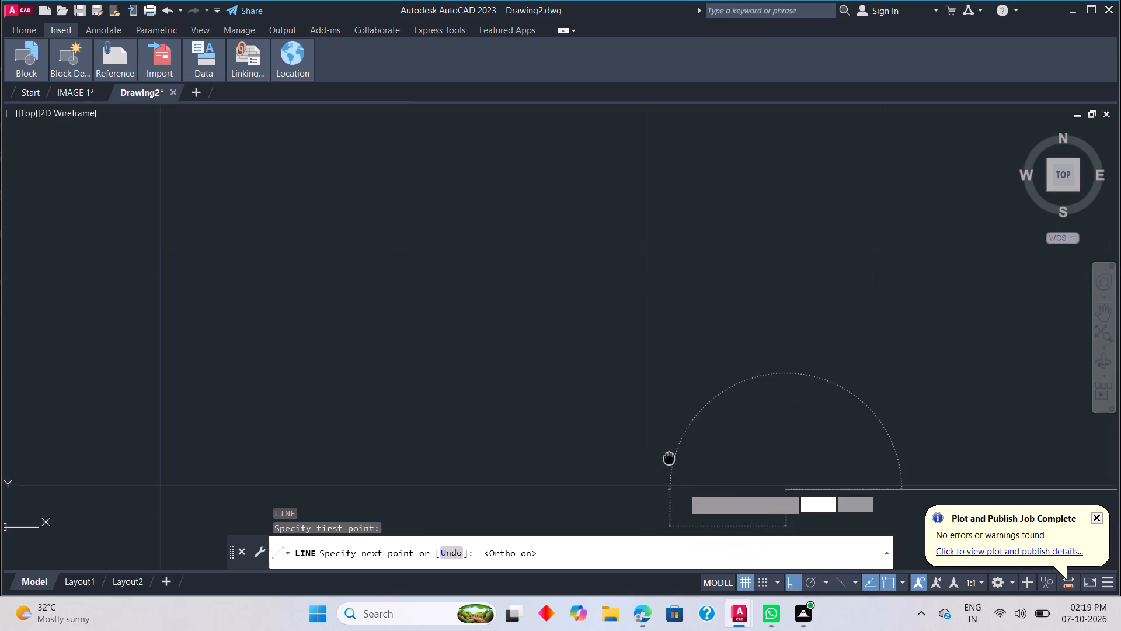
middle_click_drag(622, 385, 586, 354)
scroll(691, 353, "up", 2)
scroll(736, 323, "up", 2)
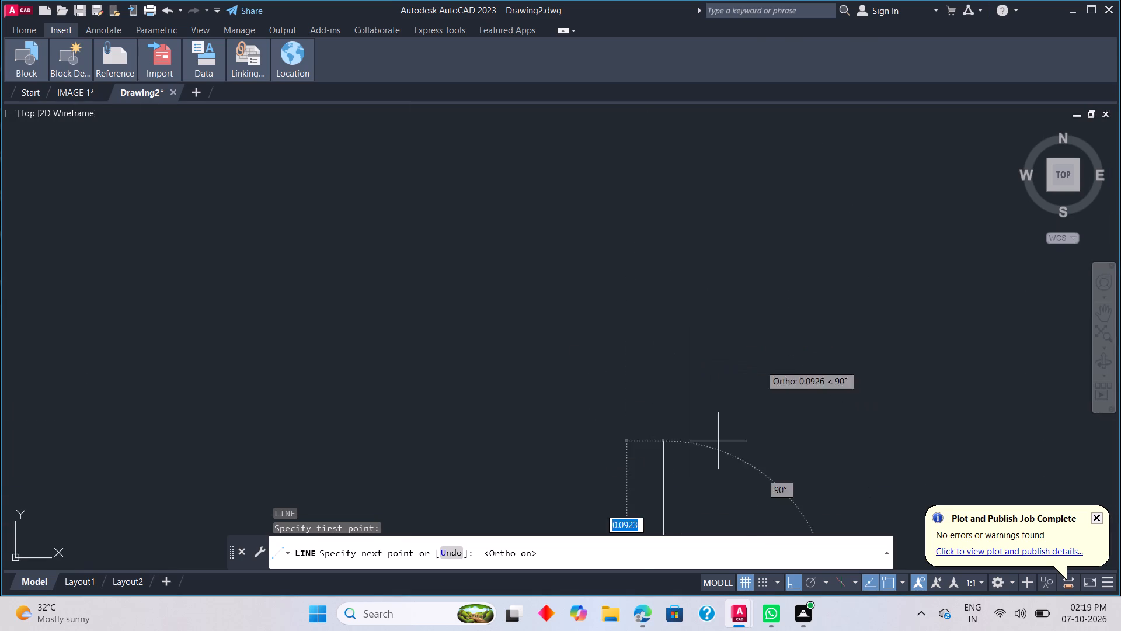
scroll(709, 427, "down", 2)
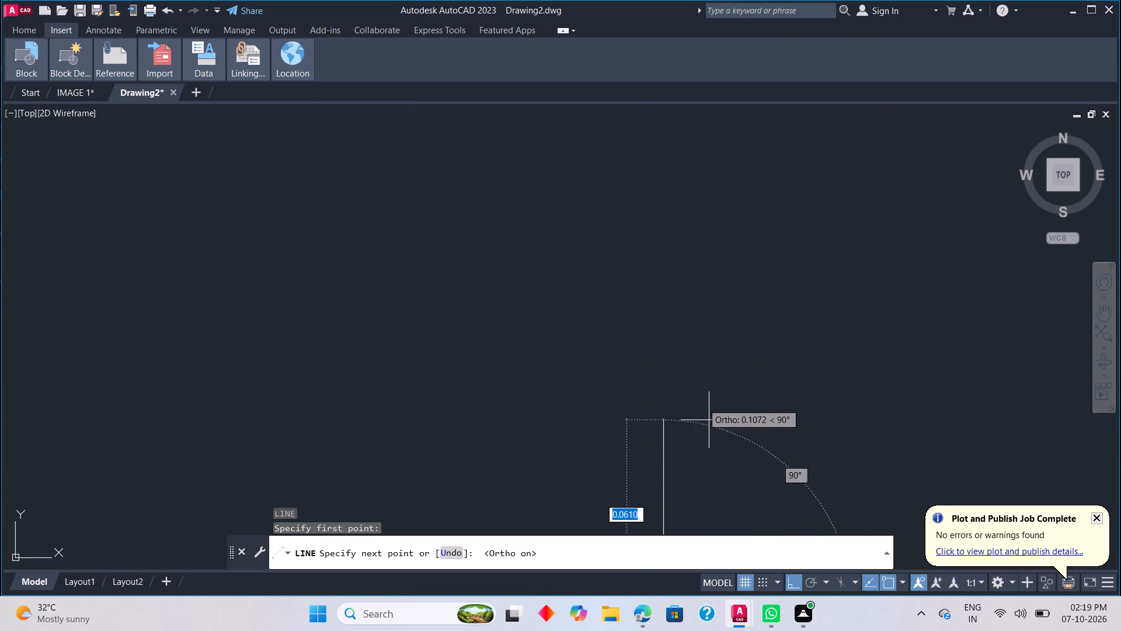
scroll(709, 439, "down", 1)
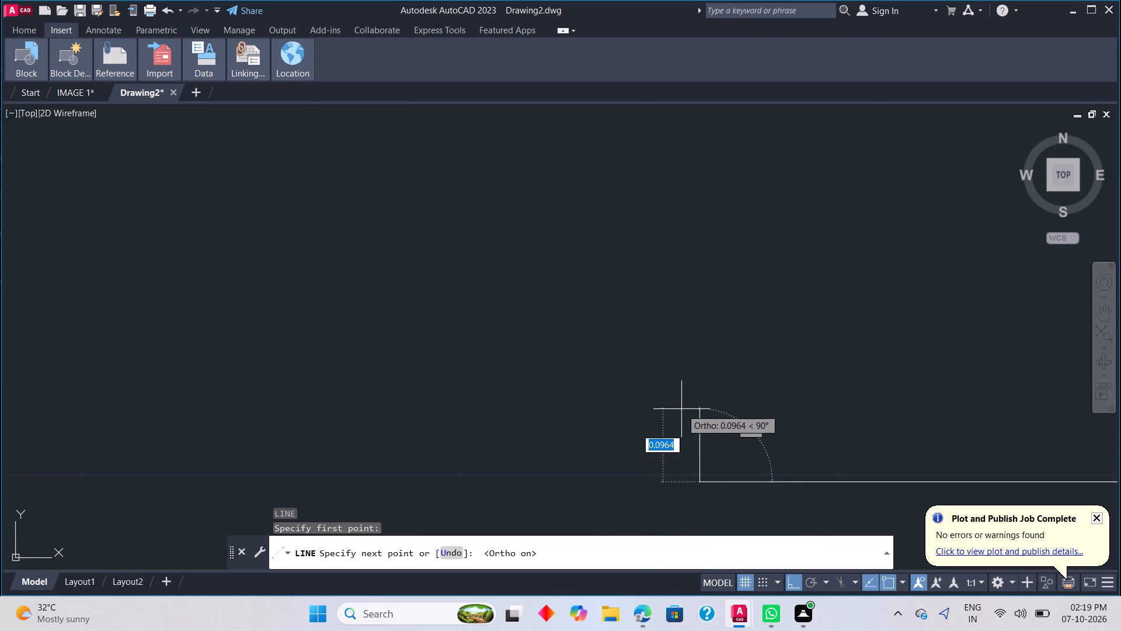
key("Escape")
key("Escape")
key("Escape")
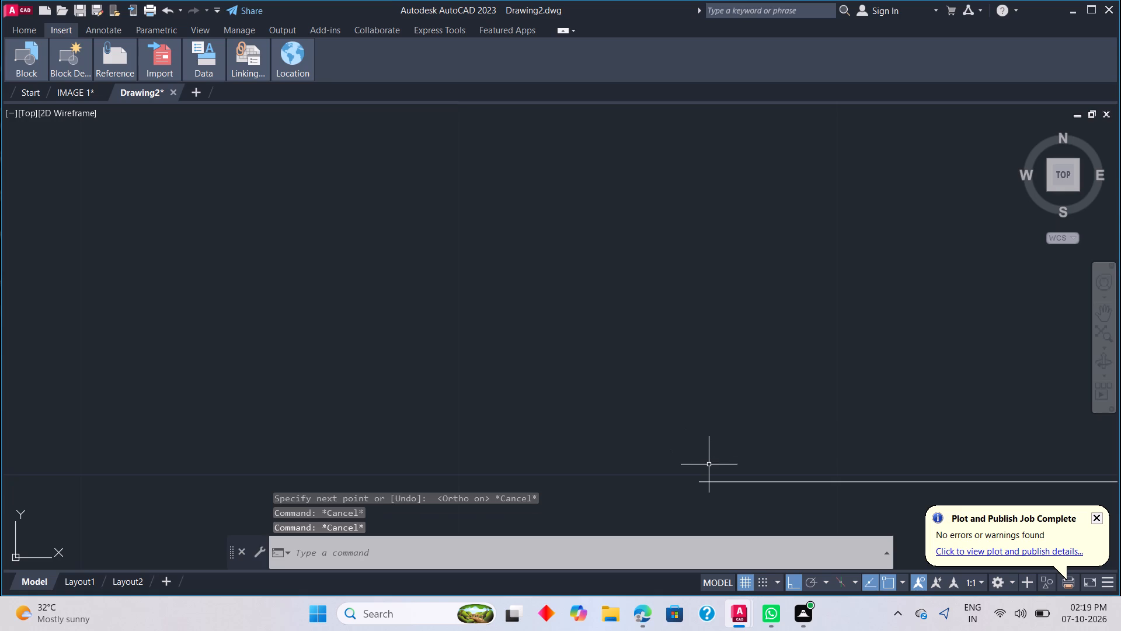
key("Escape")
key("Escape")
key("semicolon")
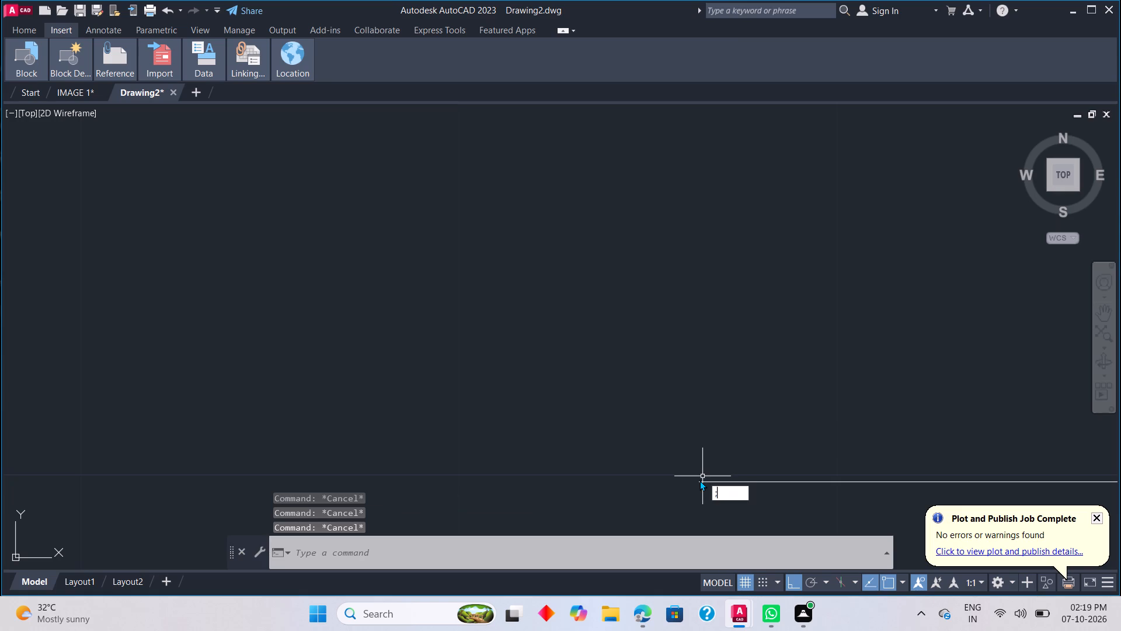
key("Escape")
Draw a horizontal line leftward from the wave symbol's left end, past the left ends of the three horizontal lines.
key("l")
key("space")
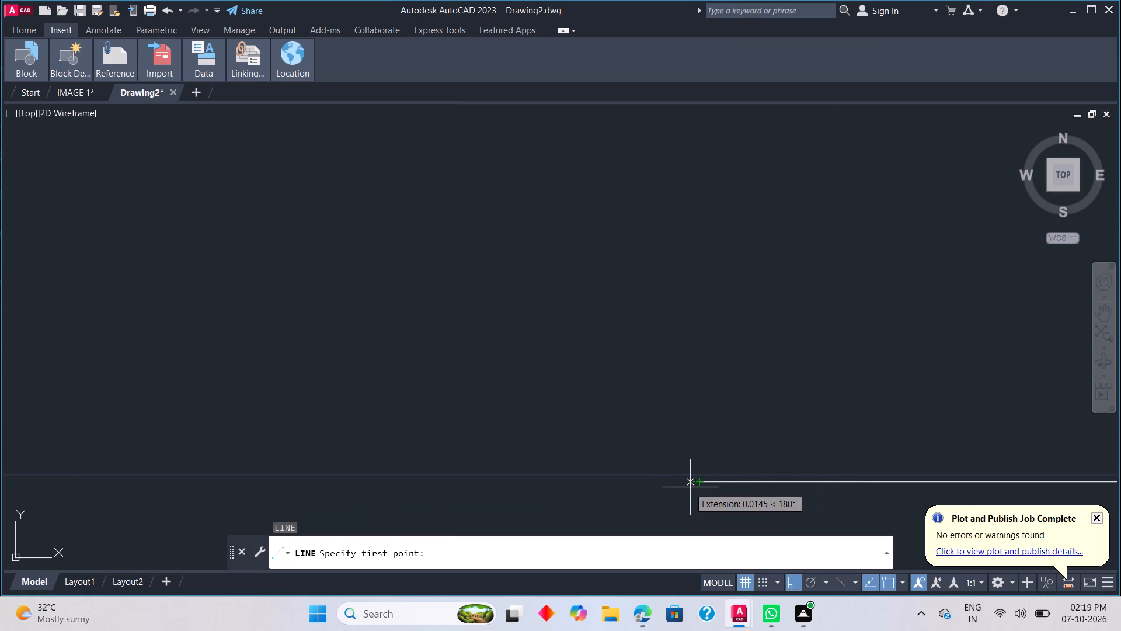
left_click(695, 484)
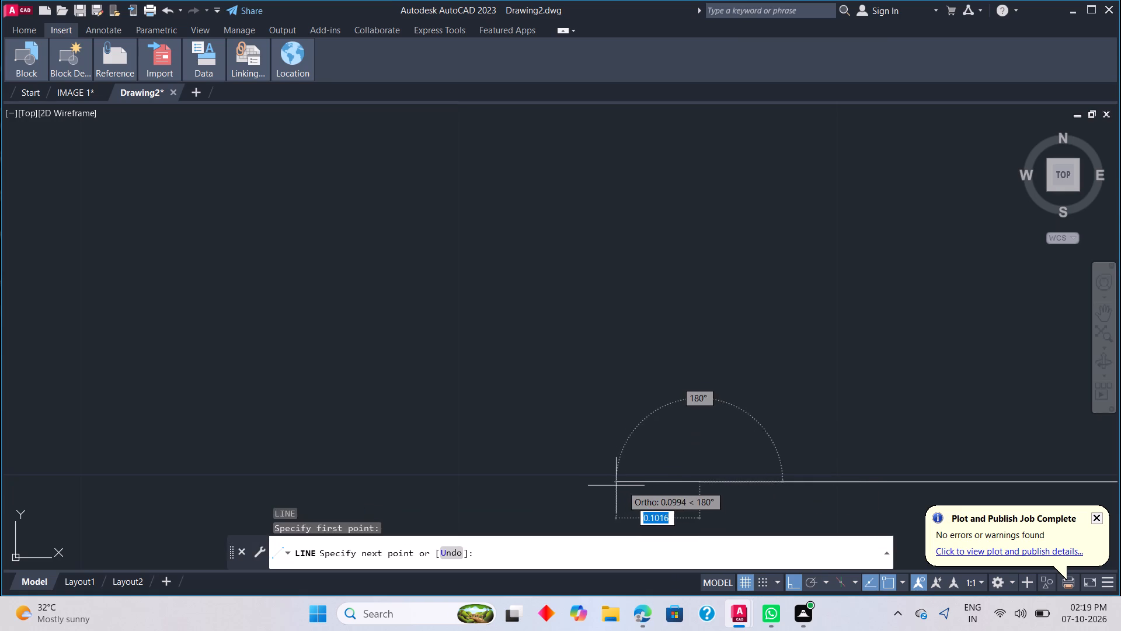
scroll(610, 484, "down", 2)
middle_click_drag(605, 480, 617, 266)
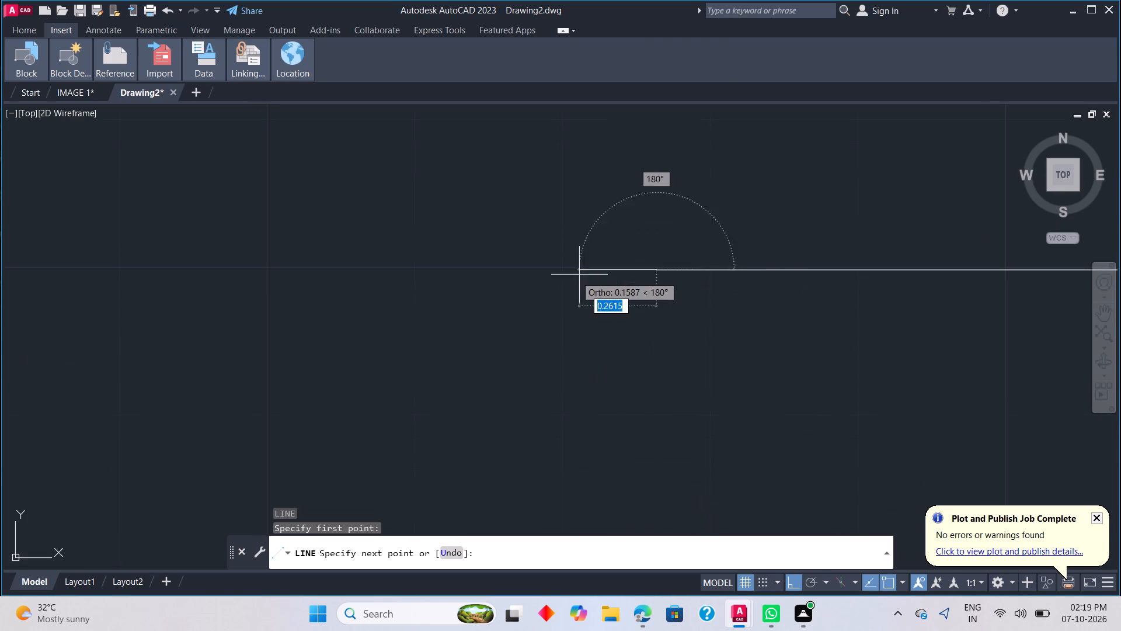
scroll(541, 294, "down", 11)
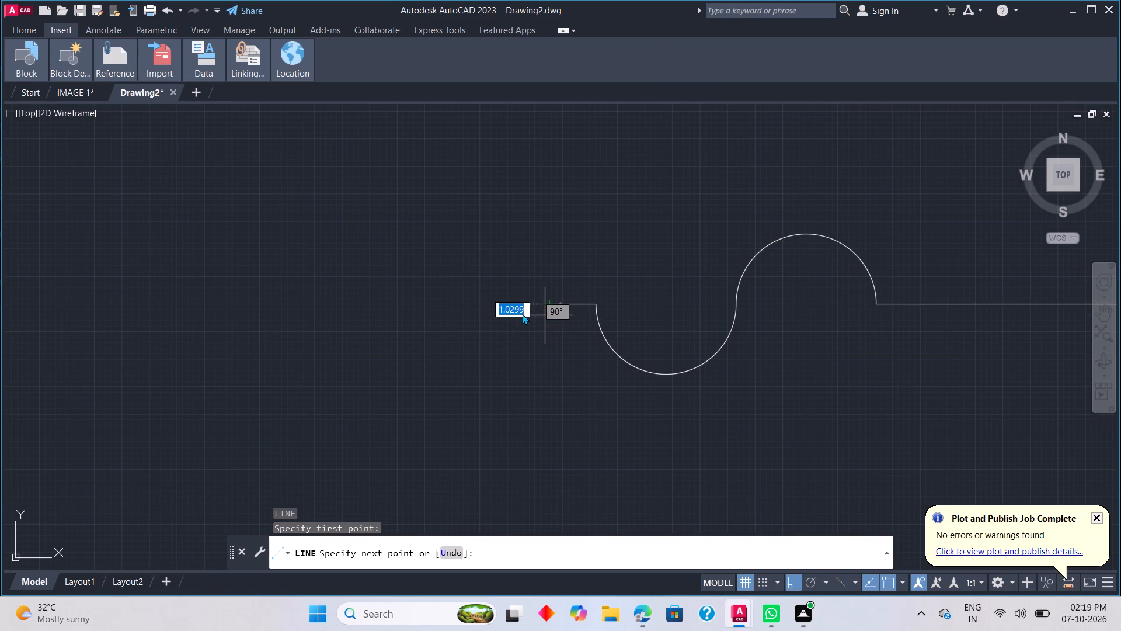
middle_click_drag(430, 296, 475, 353)
scroll(497, 342, "down", 5)
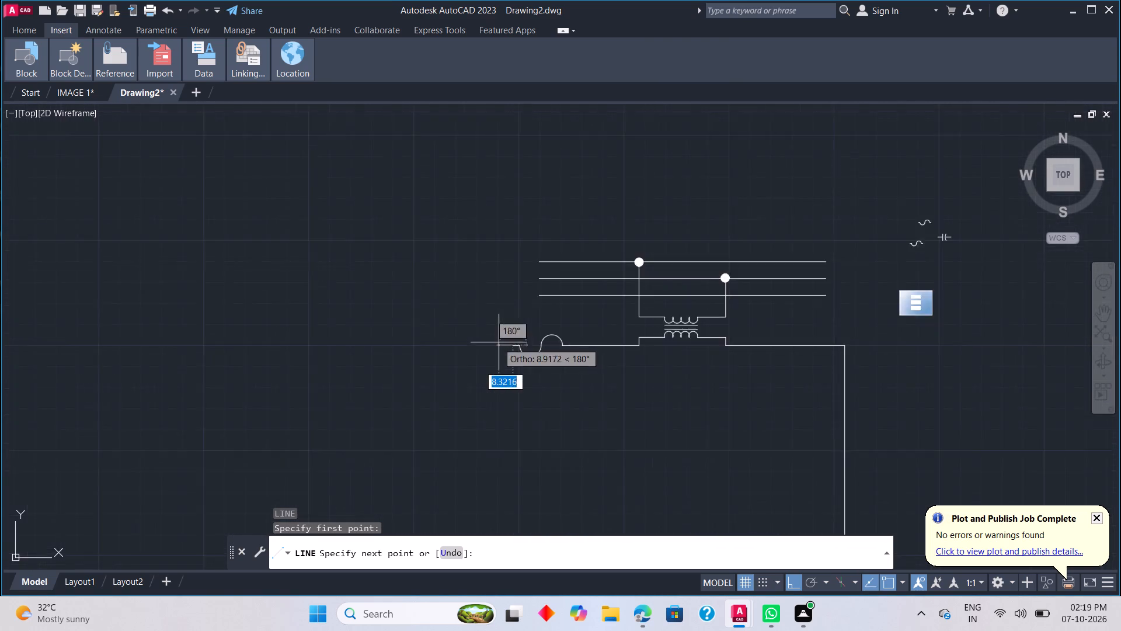
scroll(499, 342, "down", 3)
scroll(477, 337, "up", 2)
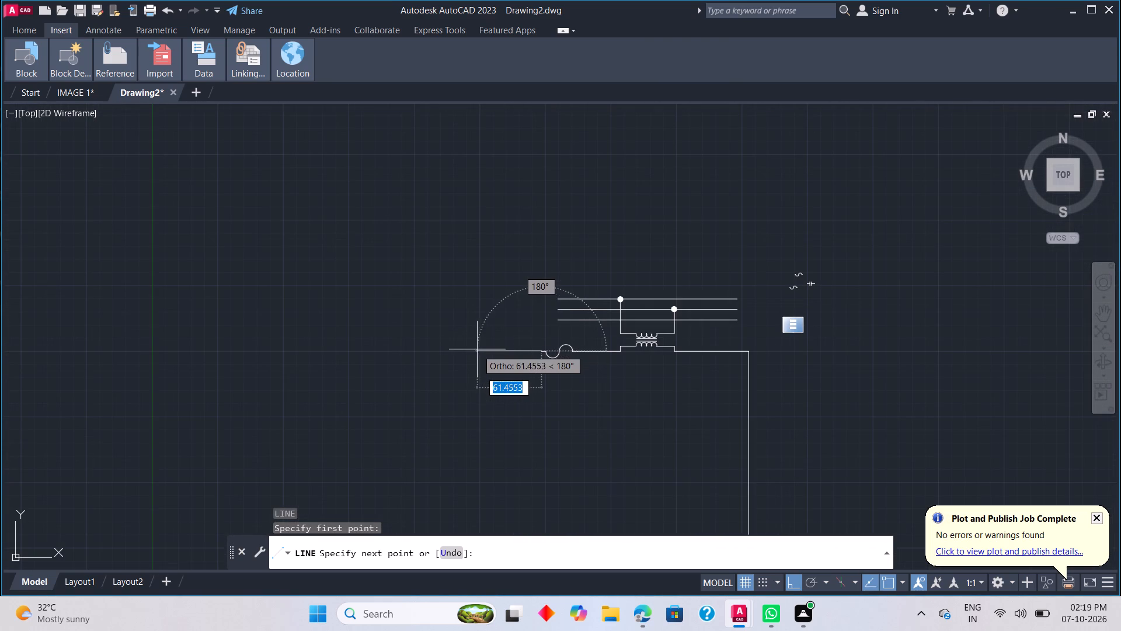
left_click(495, 351)
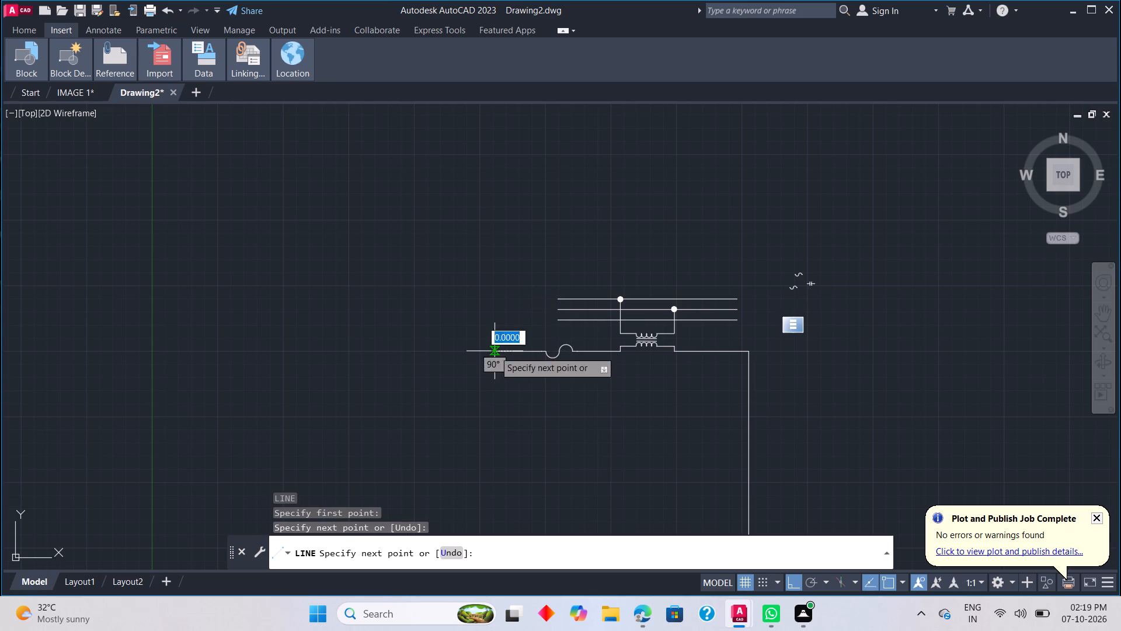
Continue the line straight down to the level of the right vertical line's lower end, and across to that line.
scroll(508, 451, "down", 1)
middle_click_drag(503, 457, 513, 320)
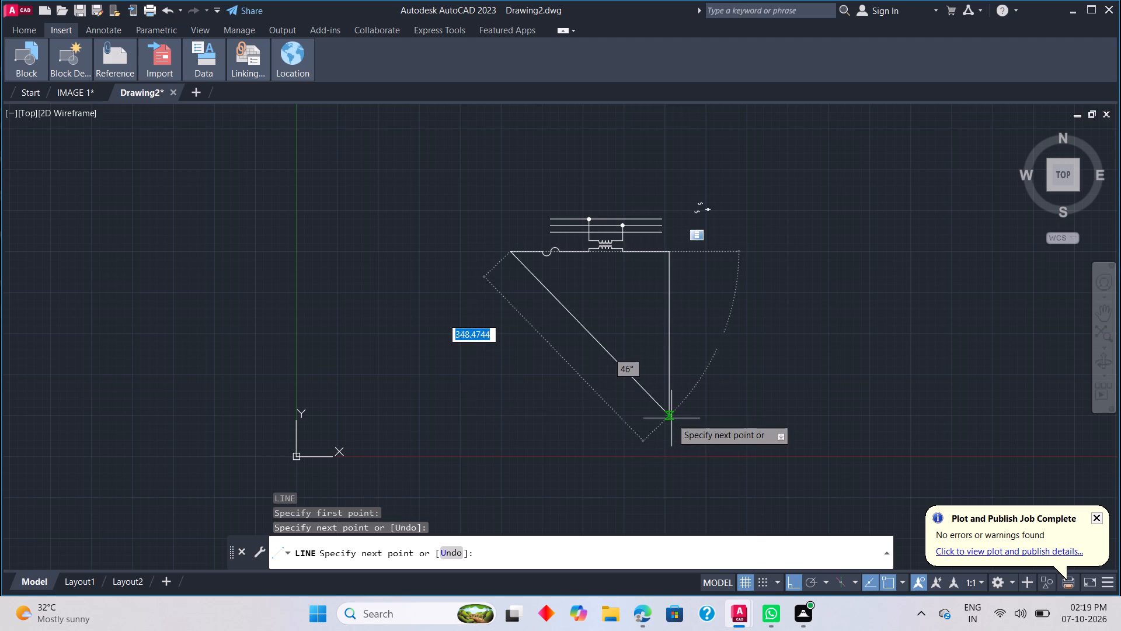
left_click(523, 415)
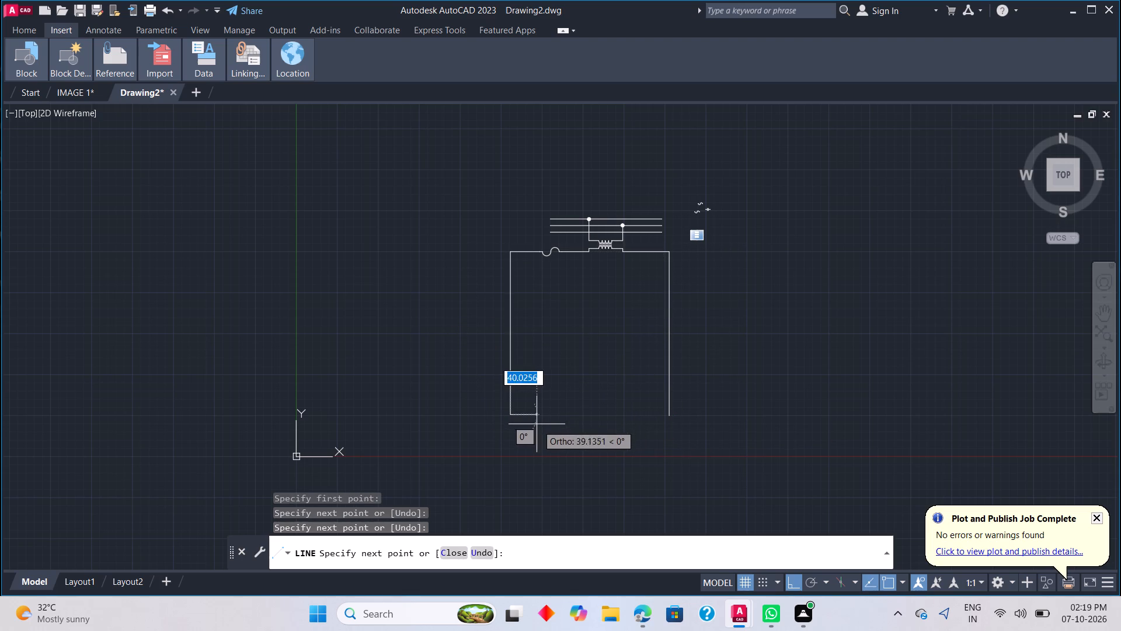
left_click(674, 414)
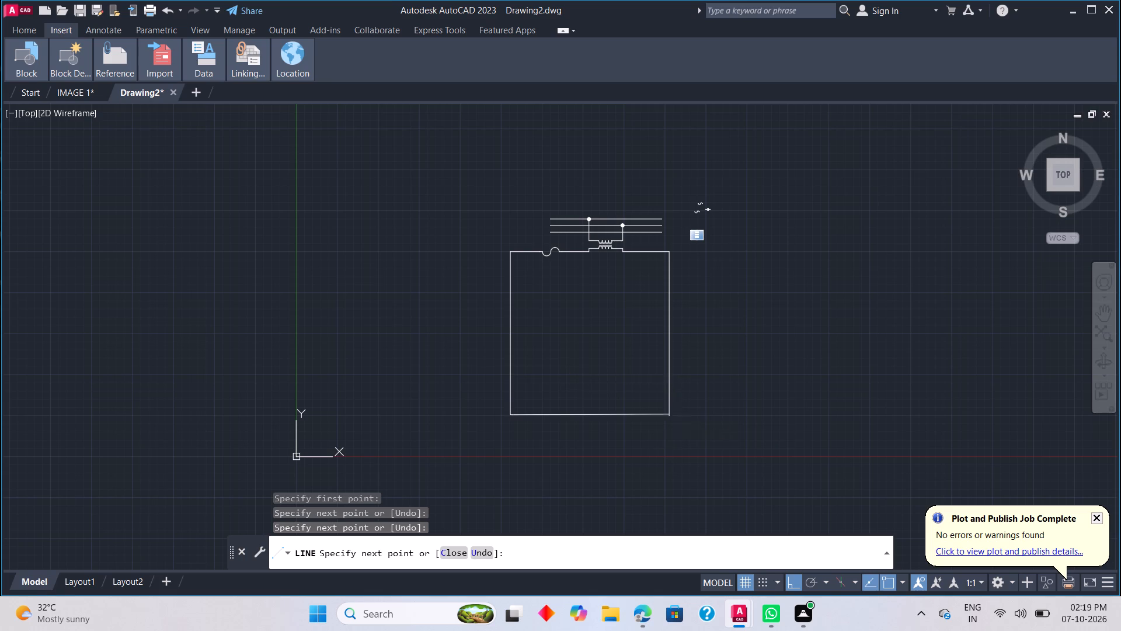
key("Escape")
Trim the short end of the right vertical line that sticks out below the bottom line.
scroll(695, 418, "up", 1)
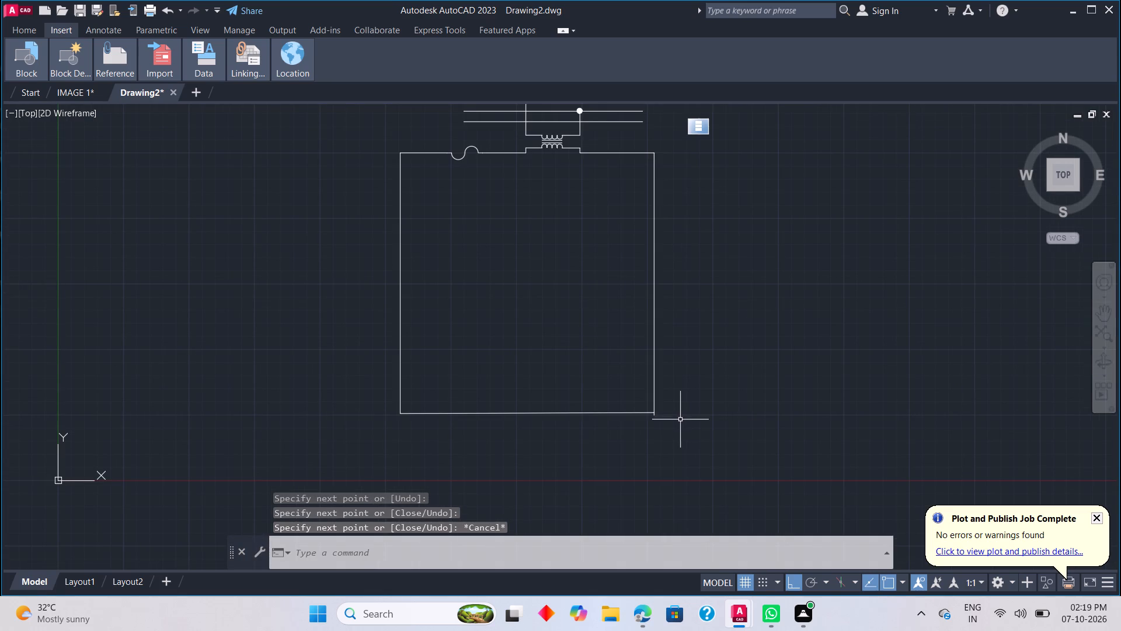
key("t")
key("r")
key("space")
scroll(664, 415, "up", 2)
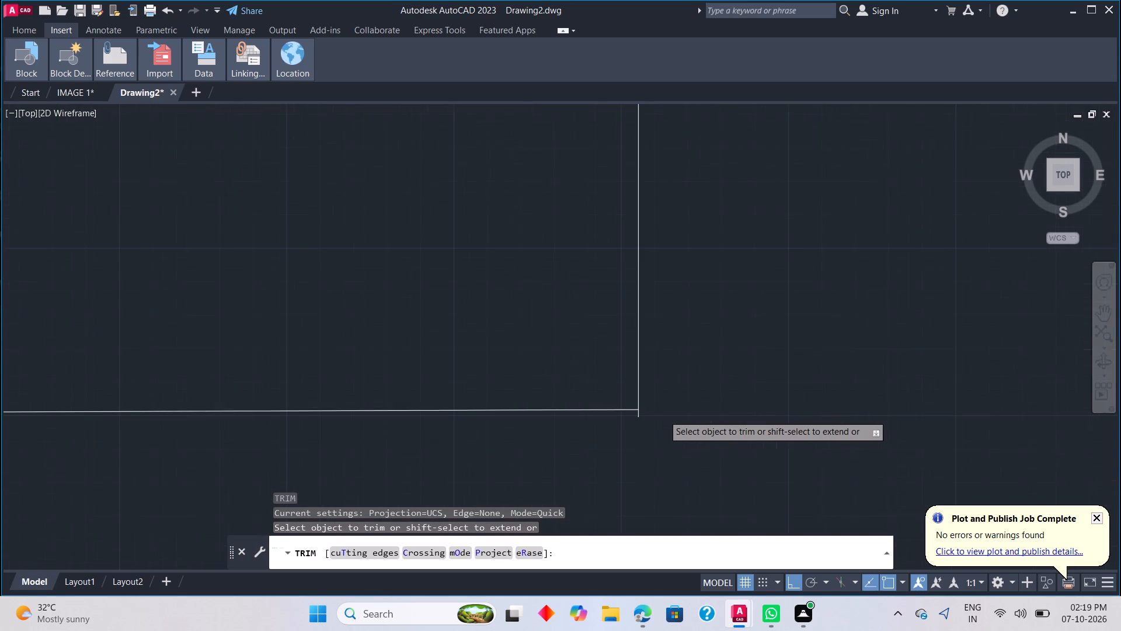
left_click(635, 417)
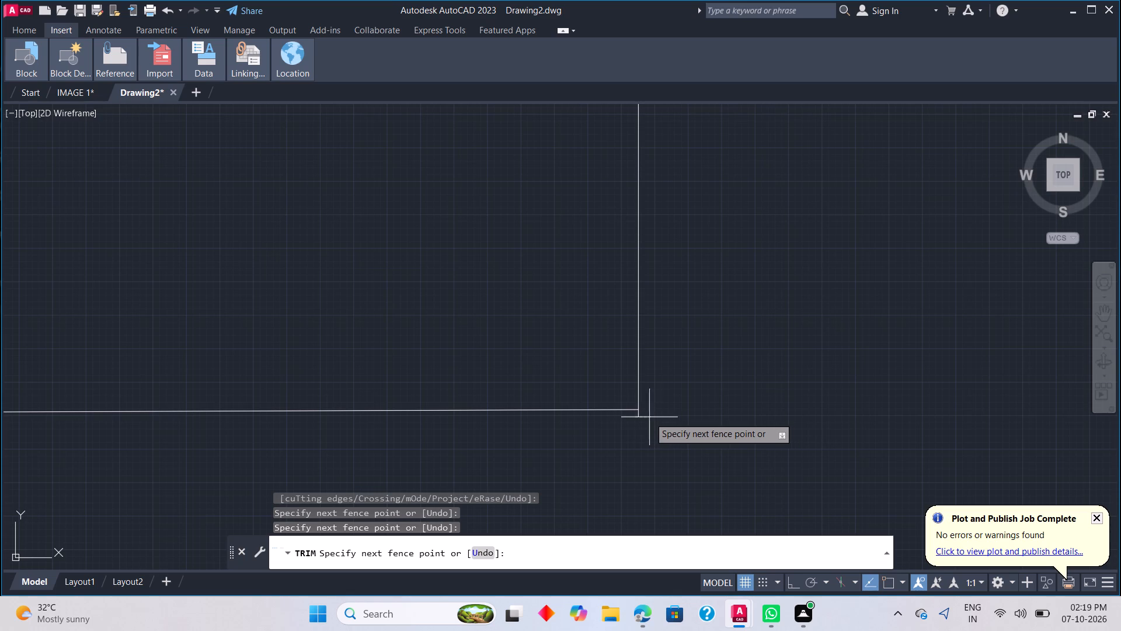
left_click(651, 414)
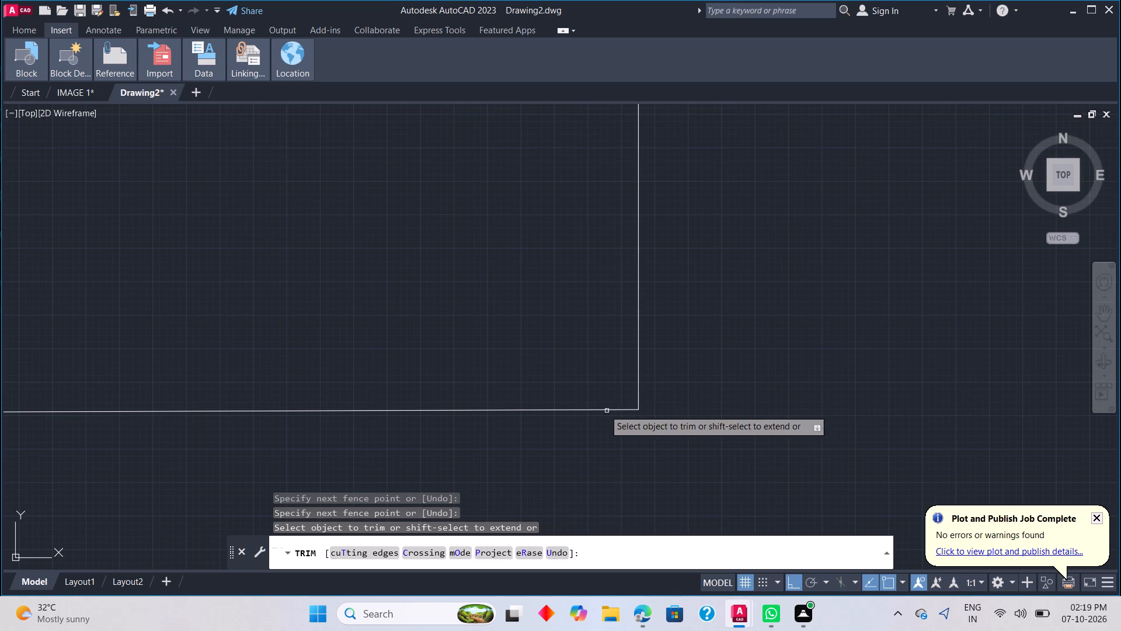
Remove the slightly slanted bottom line between the two vertical lines with the Trim command.
left_click_drag(597, 396, 607, 429)
scroll(605, 429, "down", 3)
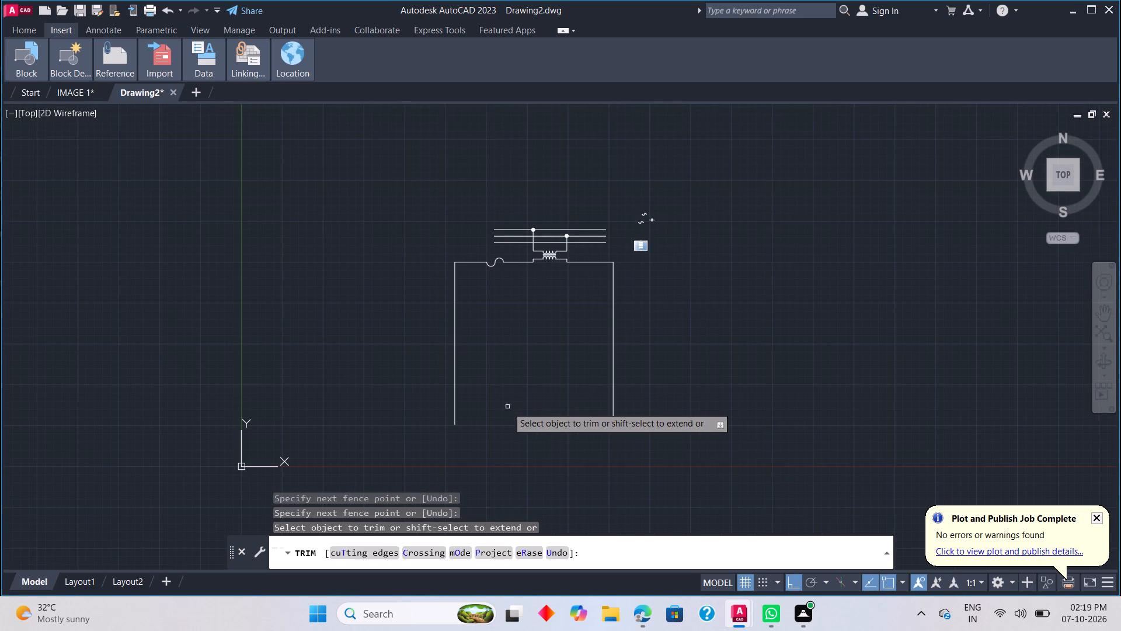
key("Escape")
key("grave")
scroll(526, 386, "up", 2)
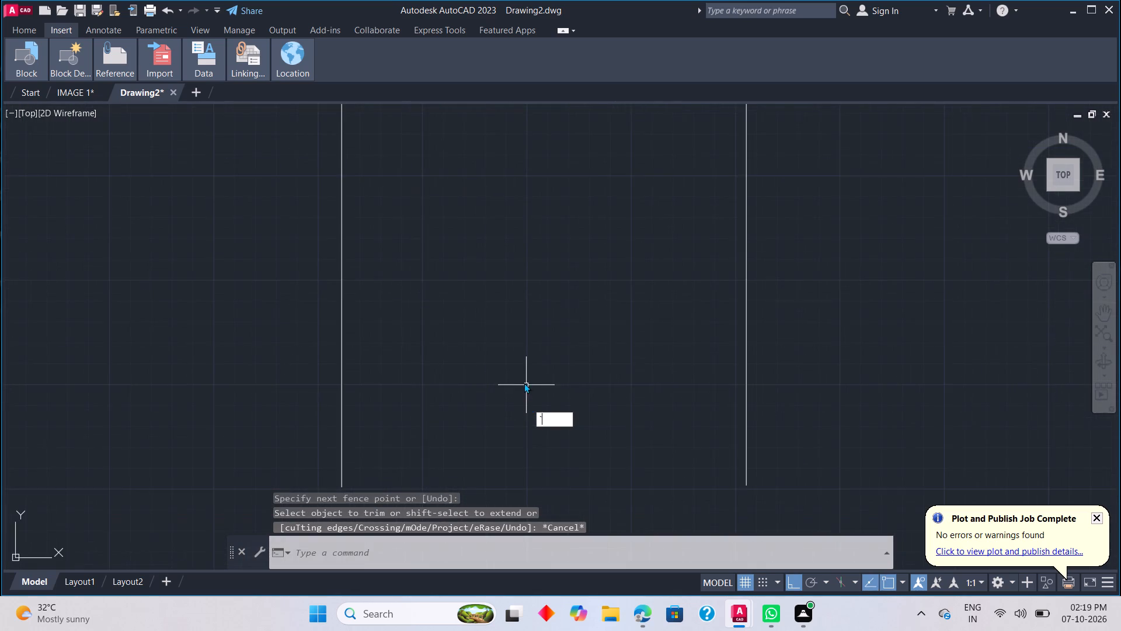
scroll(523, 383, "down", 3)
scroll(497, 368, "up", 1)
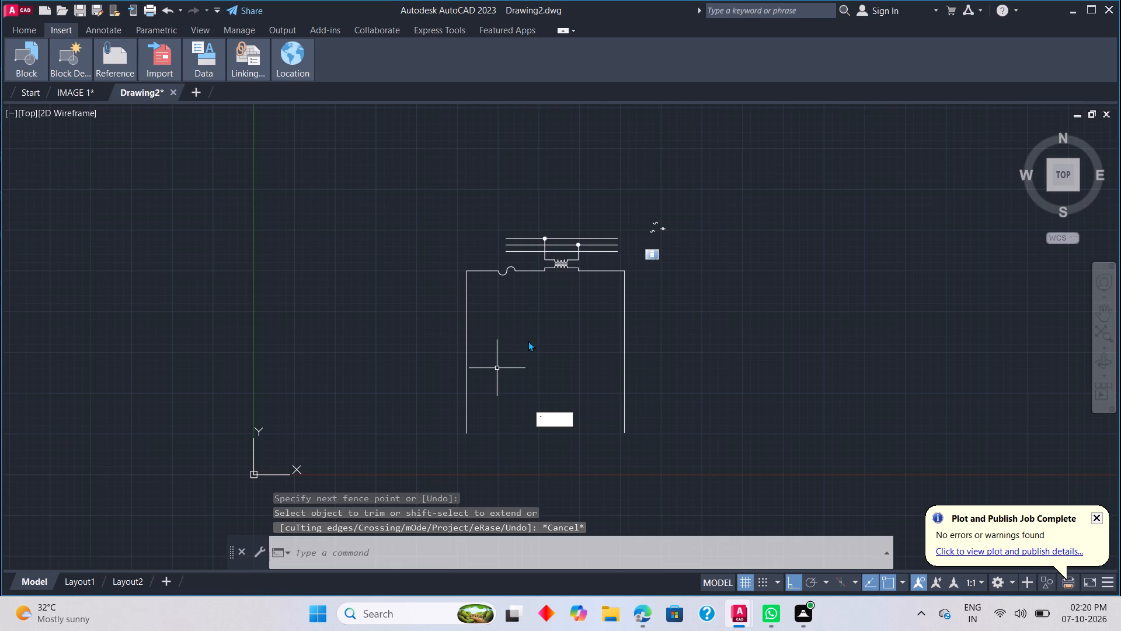
Draw a horizontal line about 22 units long from the upper part of the left vertical line into the rectangle.
scroll(560, 325, "up", 1)
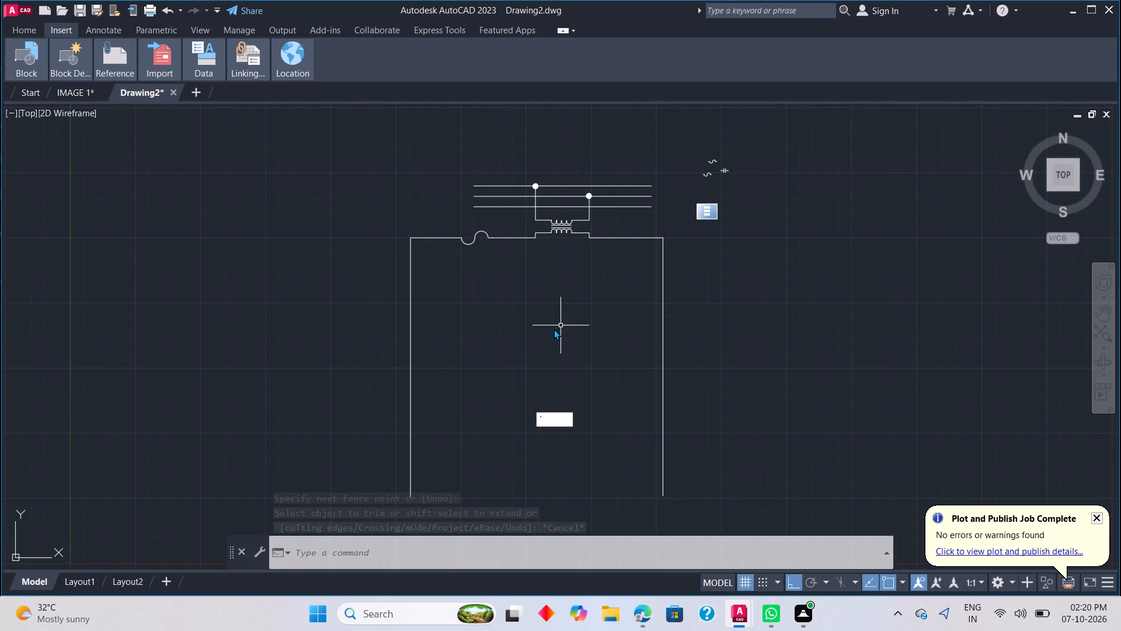
scroll(549, 339, "down", 1)
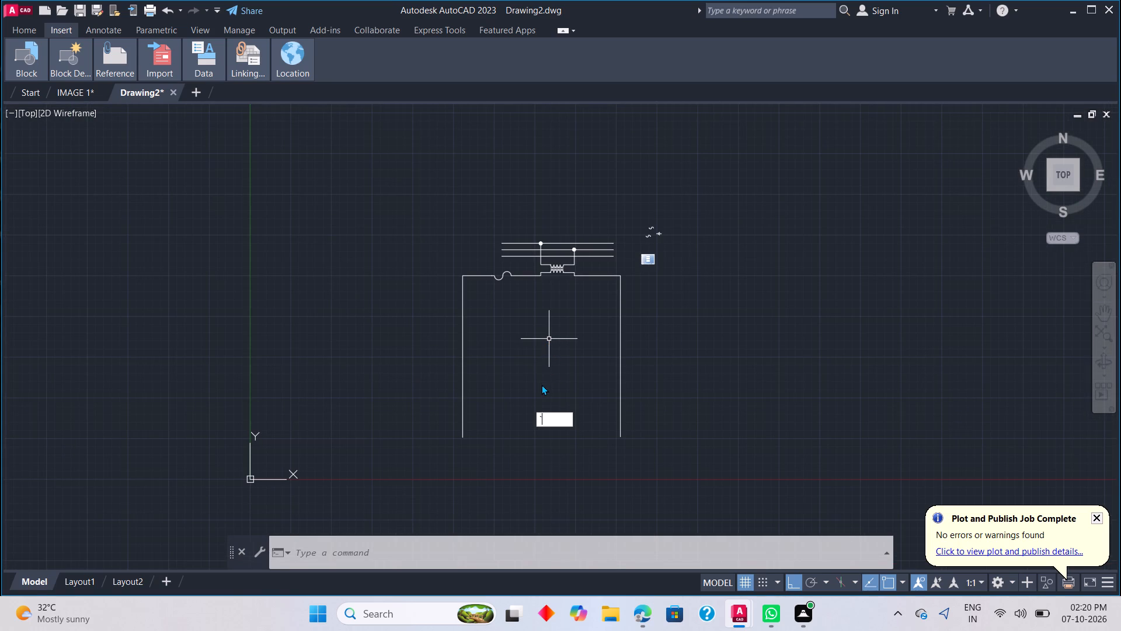
key("Escape")
key("Escape")
key("Escape")
scroll(541, 373, "up", 1)
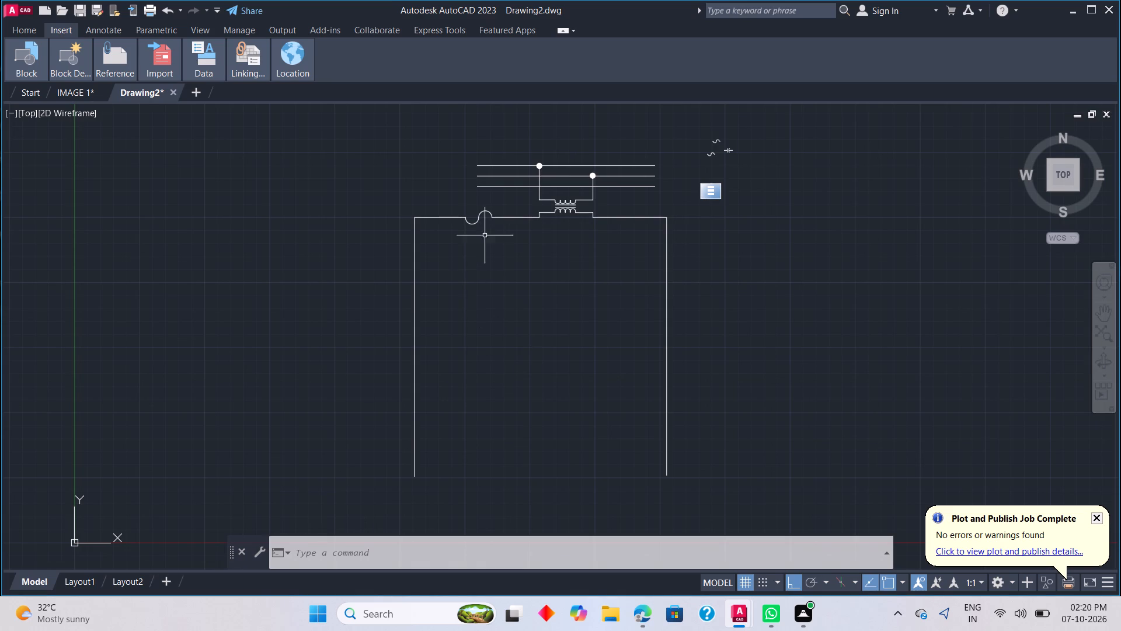
middle_click(492, 271)
scroll(492, 271, "down", 1)
middle_click_drag(492, 271, 499, 327)
scroll(491, 275, "up", 1)
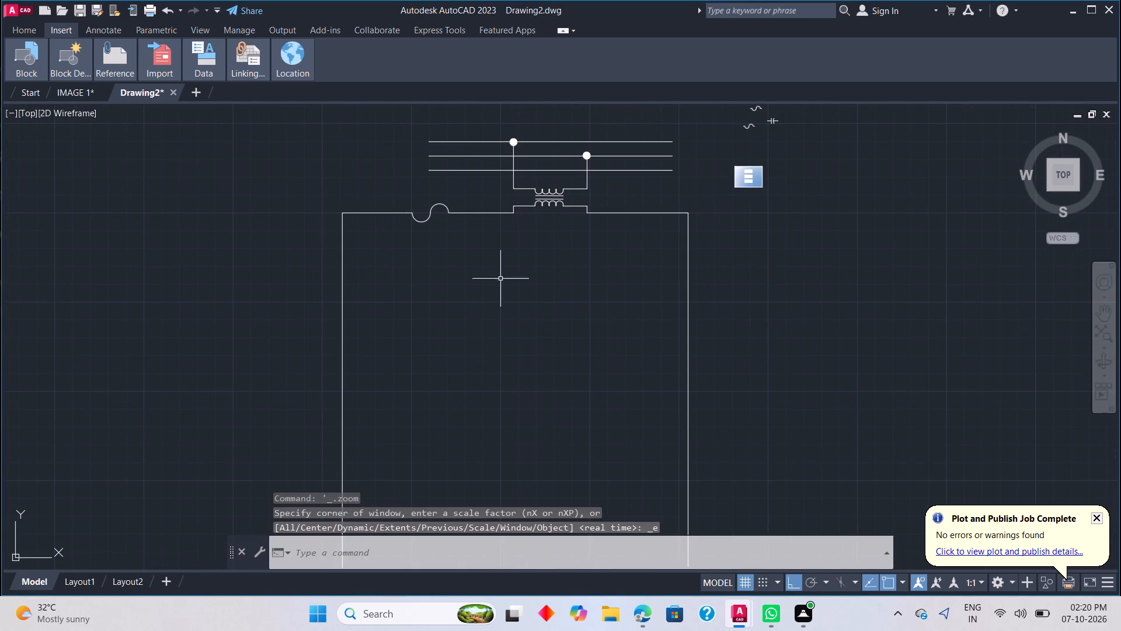
key("l")
key("space")
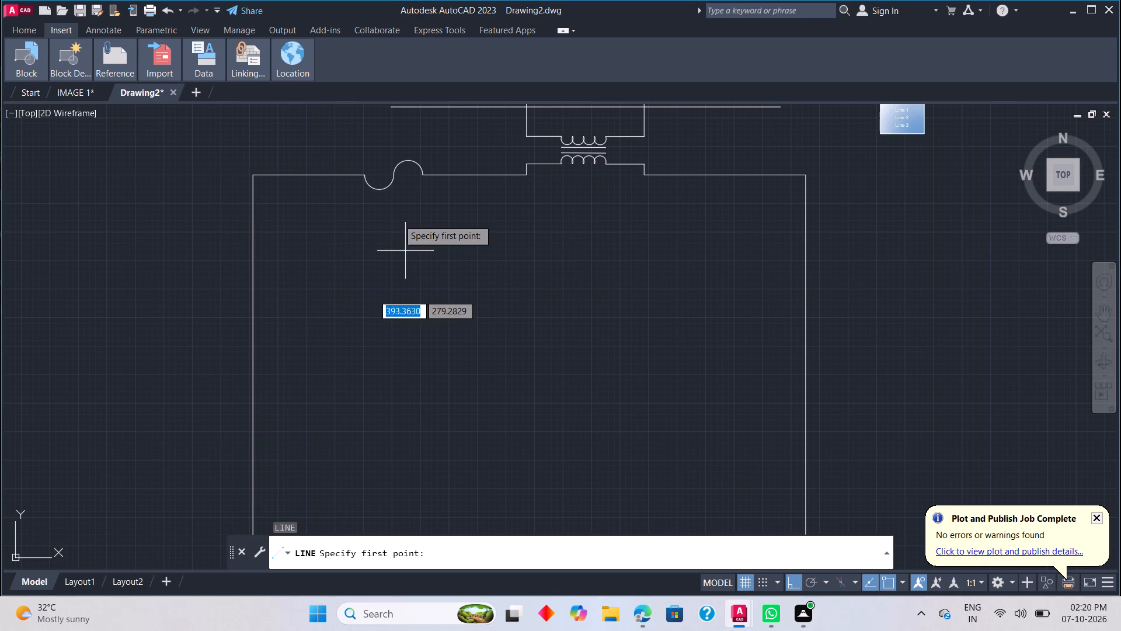
left_click(253, 265)
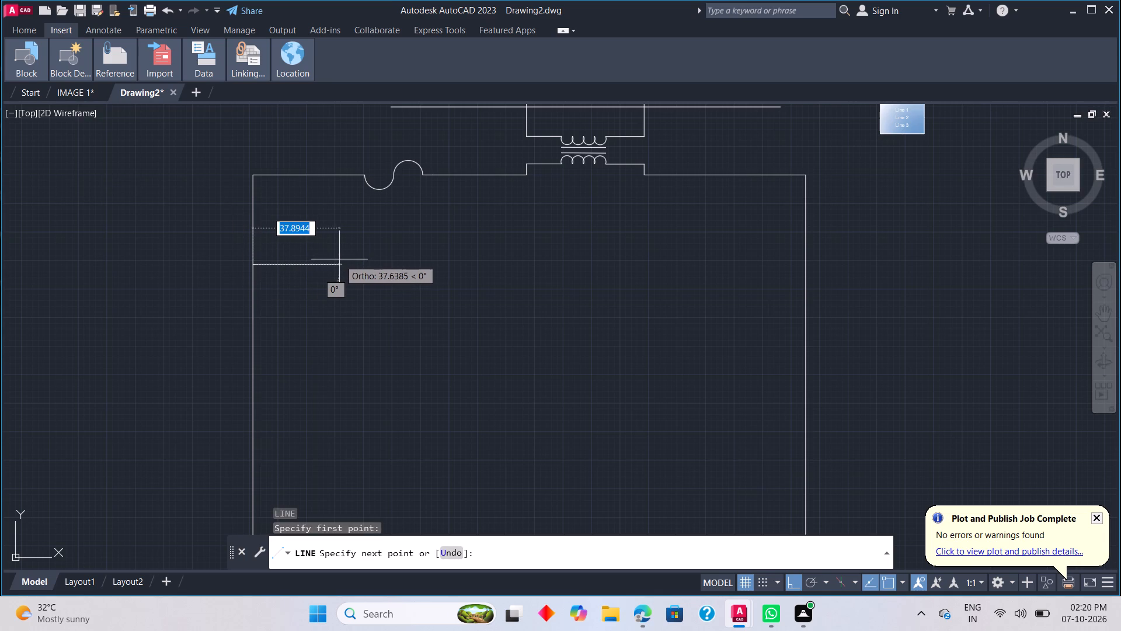
left_click(303, 273)
key("Escape")
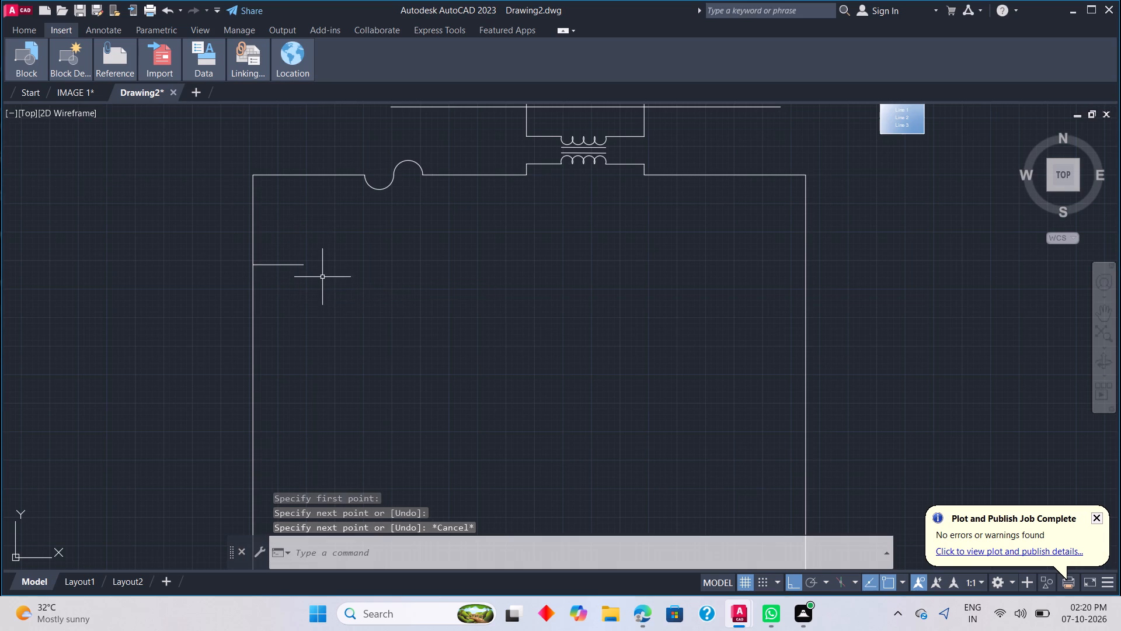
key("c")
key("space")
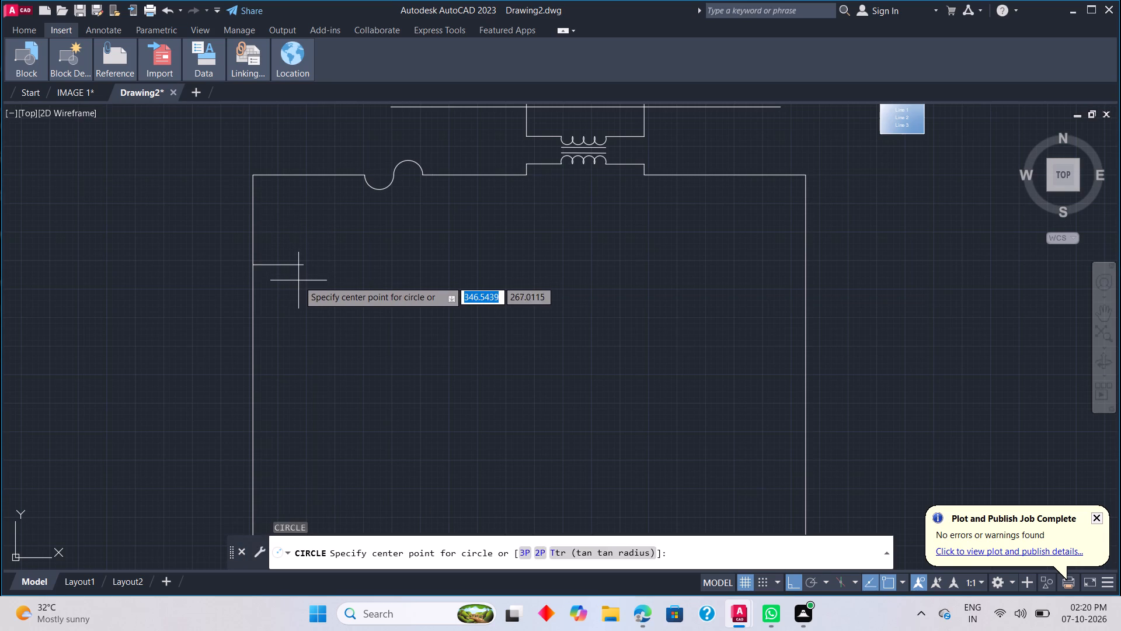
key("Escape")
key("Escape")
Place two donuts with inside and outside diameters of 5, one at the short line's free end, one just right of it in line.
key("d")
key("o")
key("space")
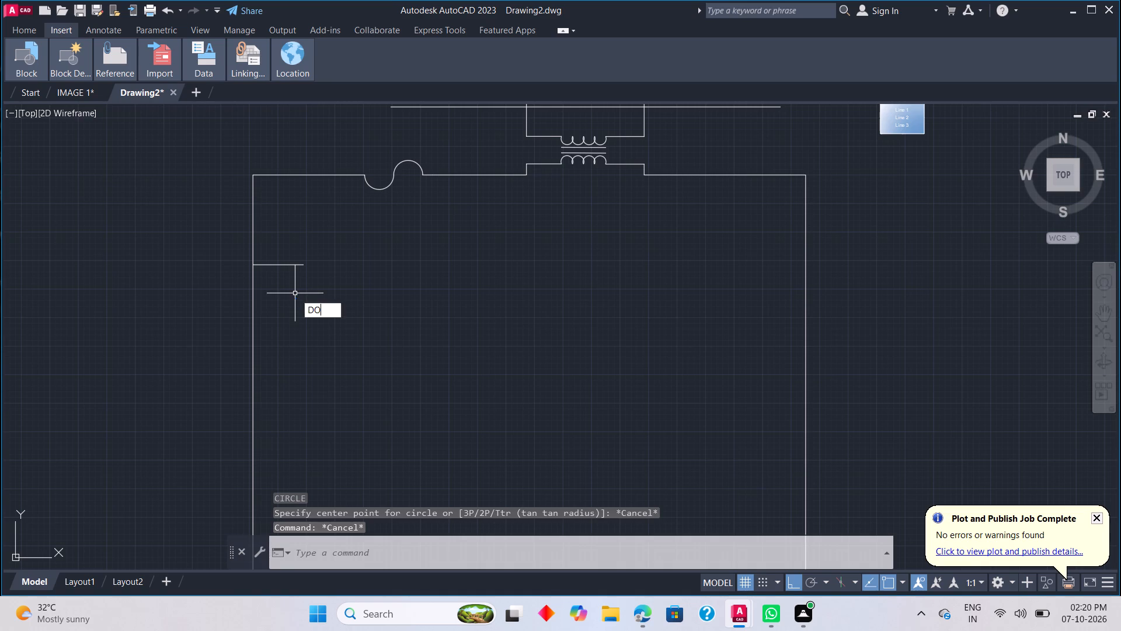
left_click(304, 264)
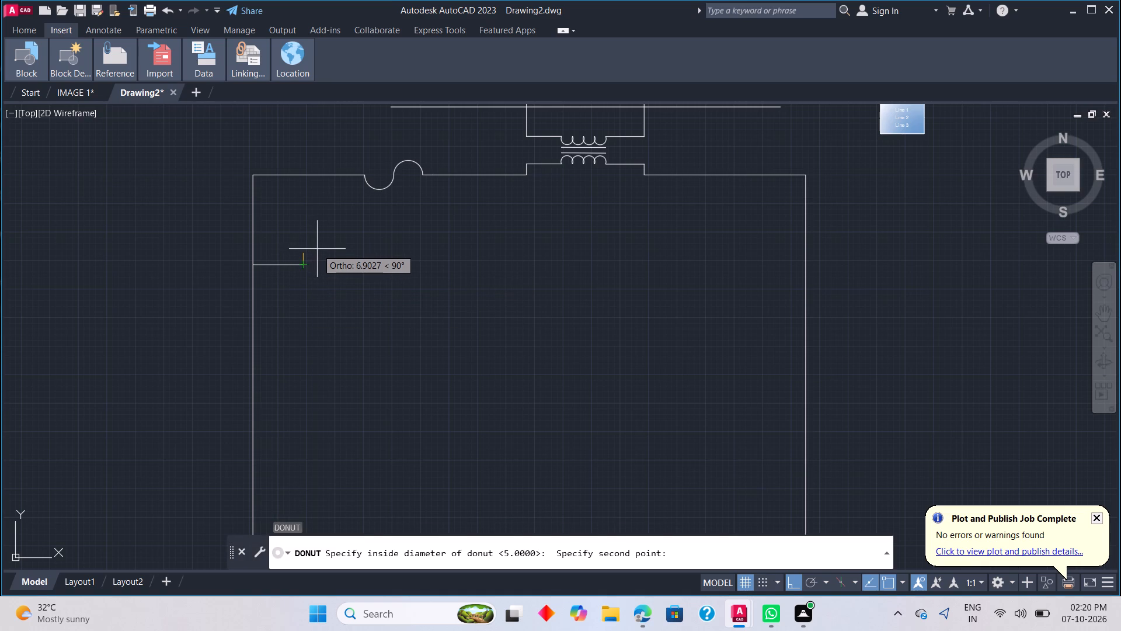
key("5")
key("Return")
key("5")
key("Return")
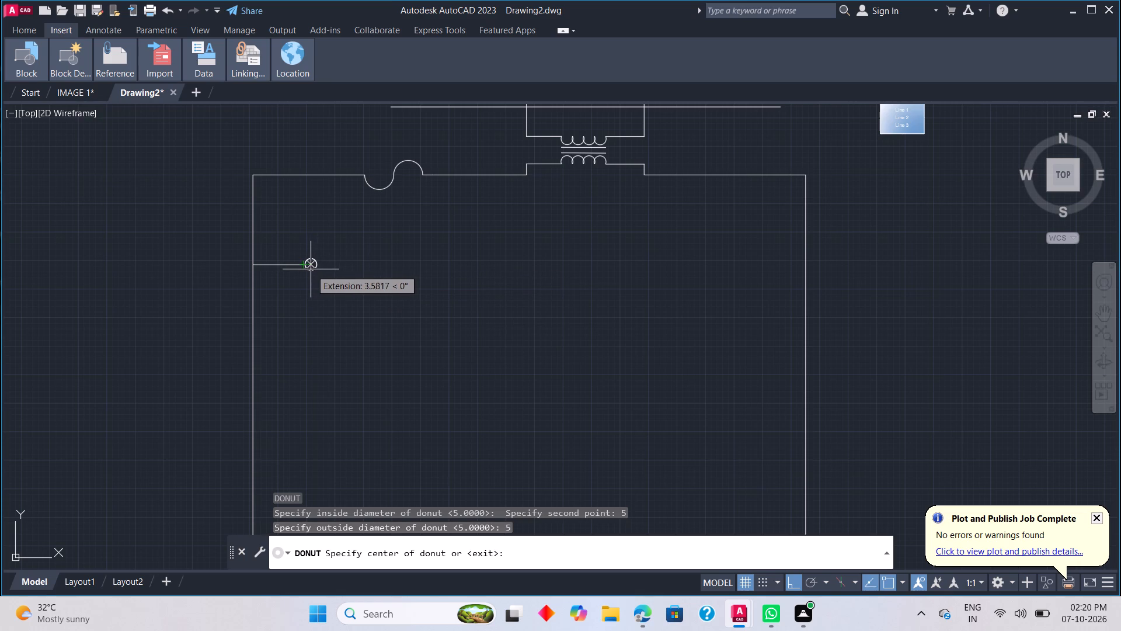
left_click(310, 269)
scroll(335, 285, "up", 2)
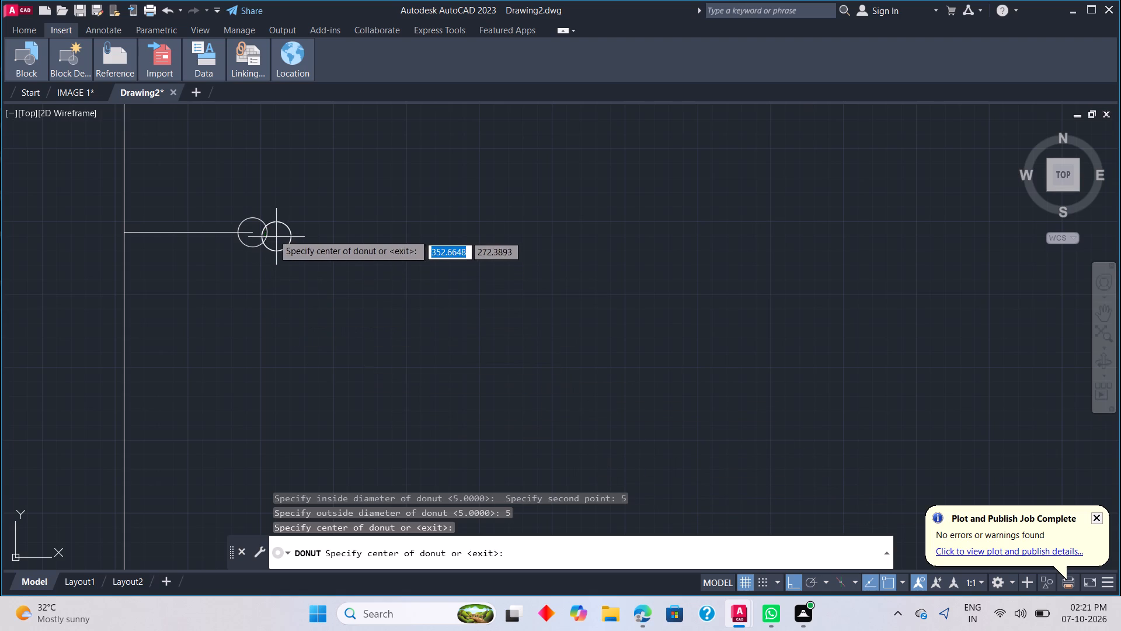
left_click(325, 238)
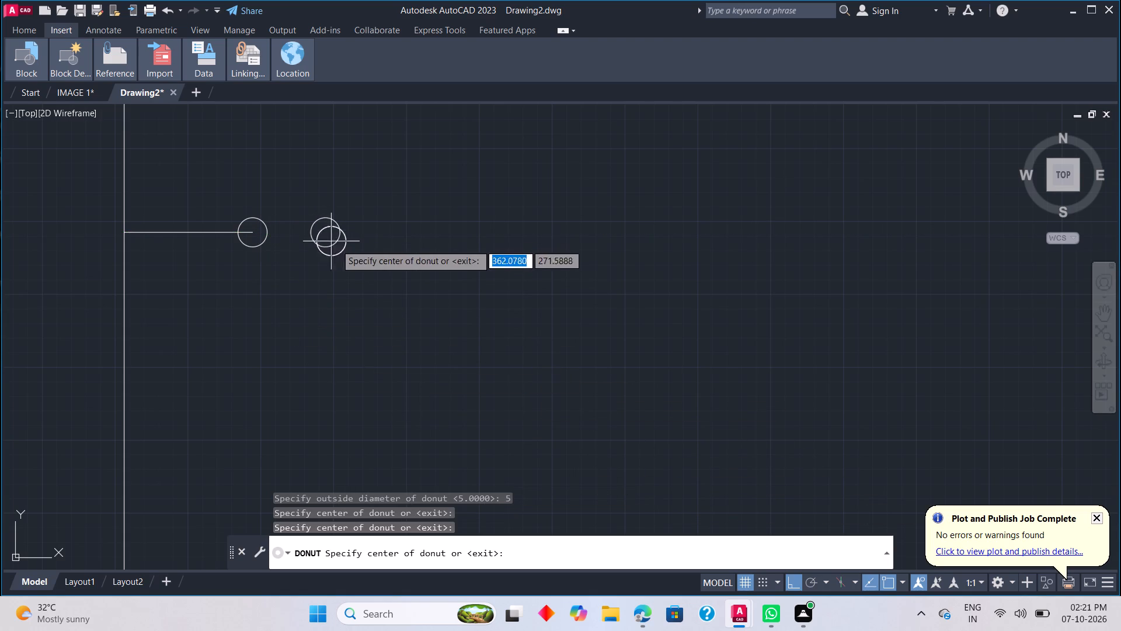
Place four more donuts of the same size in the same row, arranged as two spaced pairs further right.
scroll(413, 247, "down", 1)
middle_click_drag(427, 252, 341, 277)
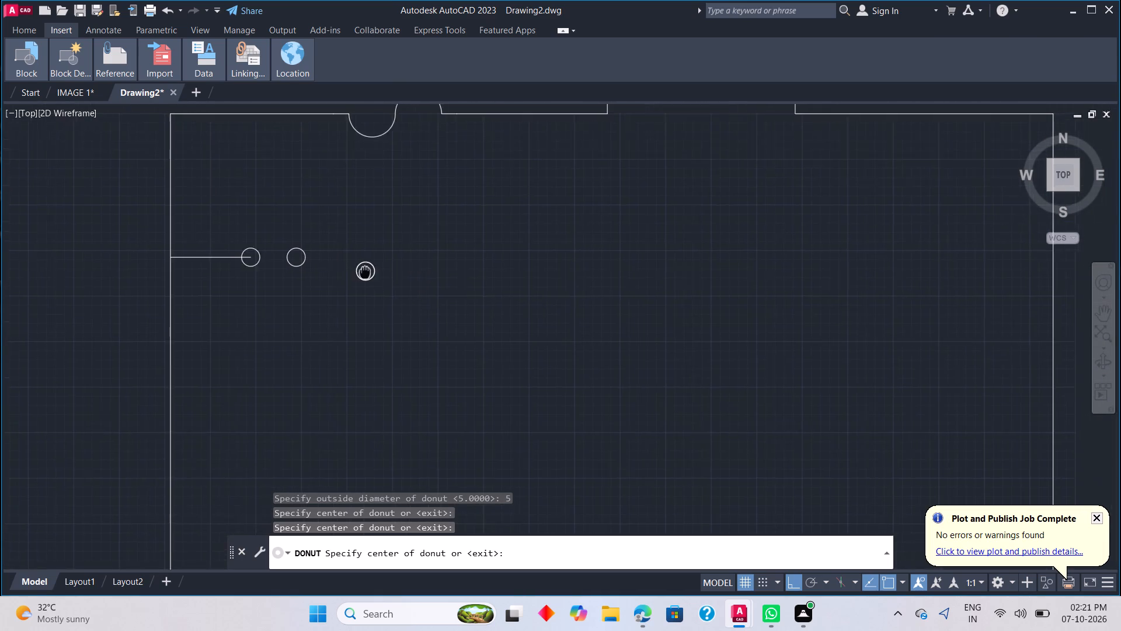
middle_click_drag(341, 277, 297, 282)
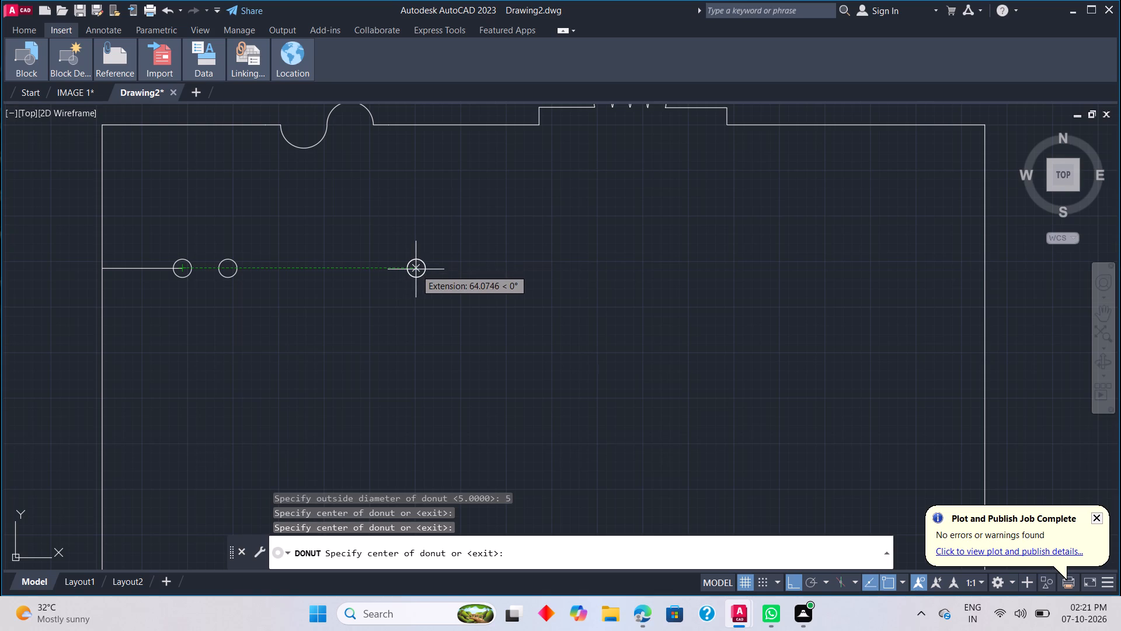
left_click(416, 269)
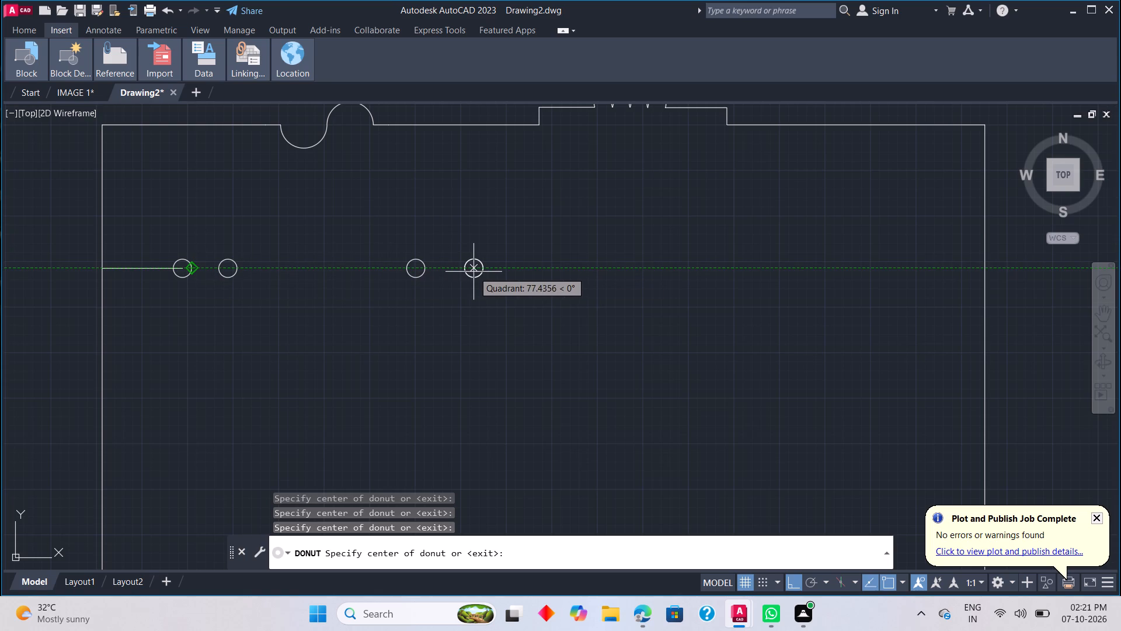
left_click(474, 272)
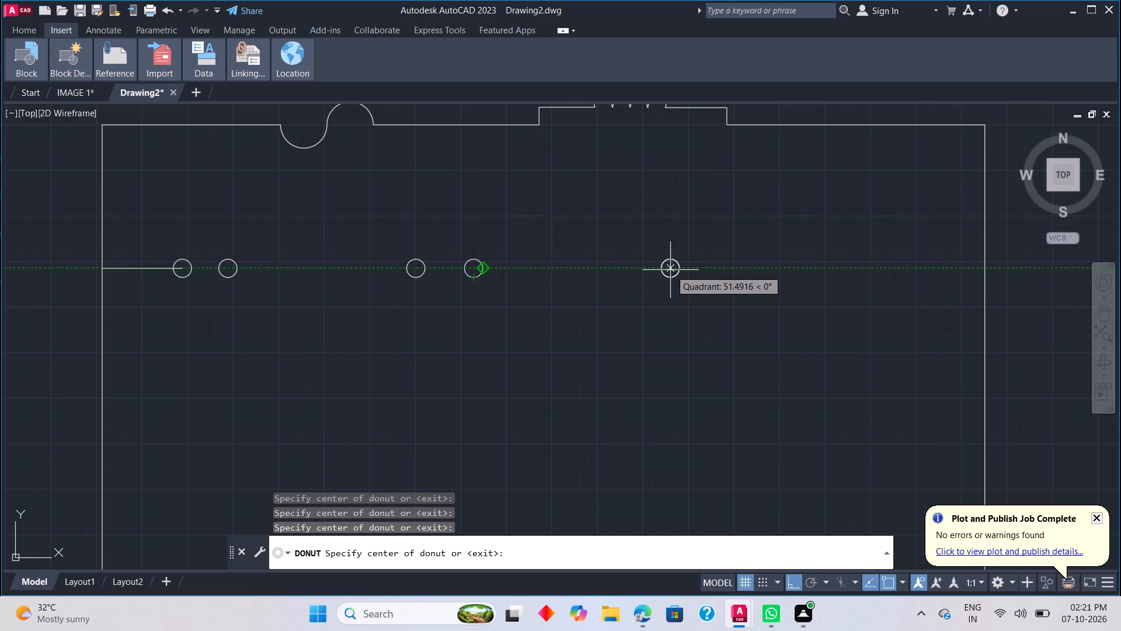
left_click(619, 272)
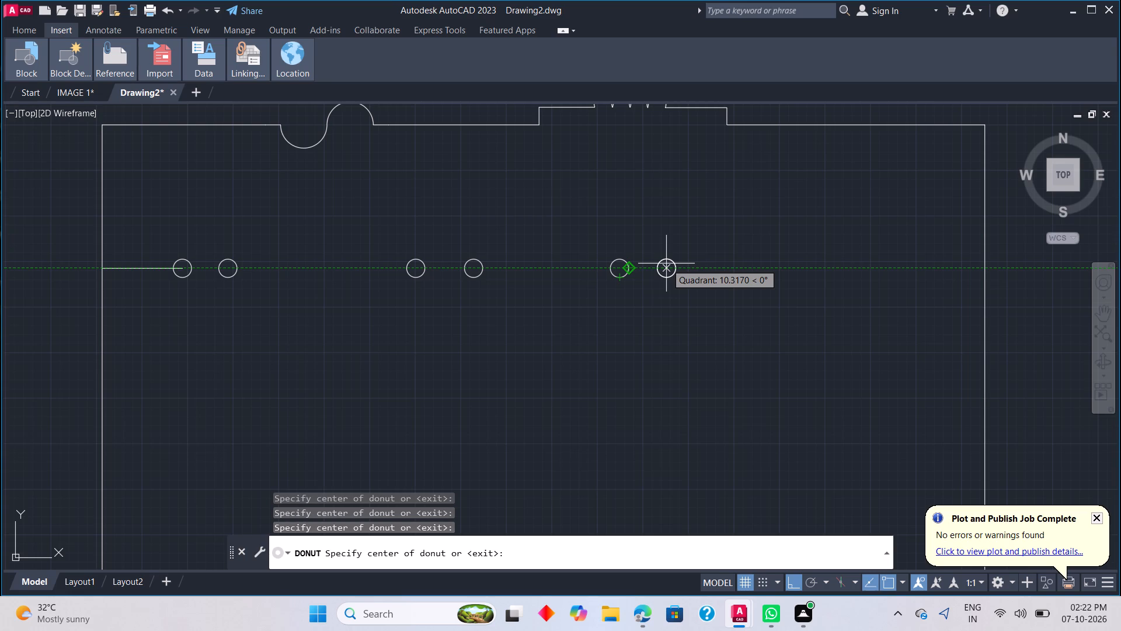
left_click(666, 264)
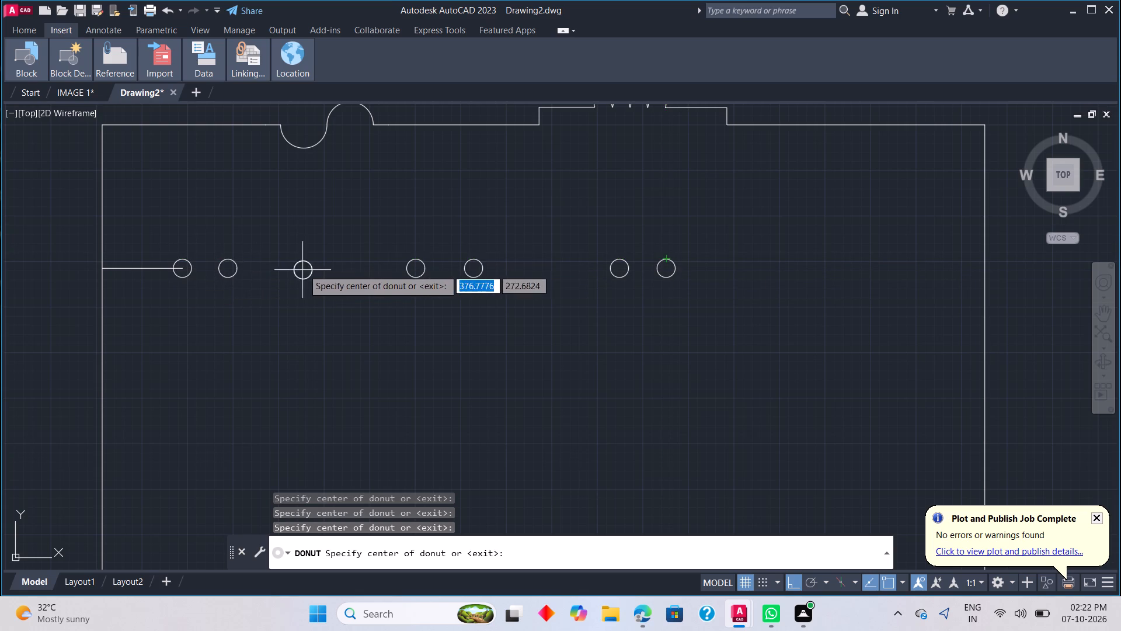
Place a fourth pair of donuts in the same row, between the third pair and the right vertical line.
scroll(216, 281, "up", 1)
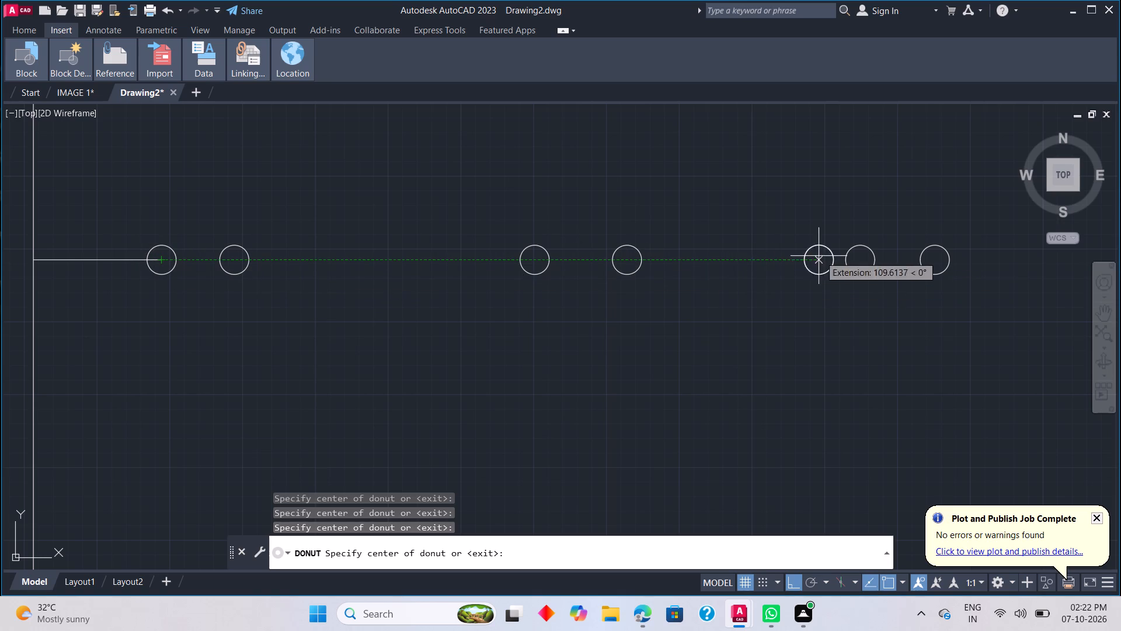
scroll(937, 249, "down", 1)
middle_click_drag(936, 249, 907, 255)
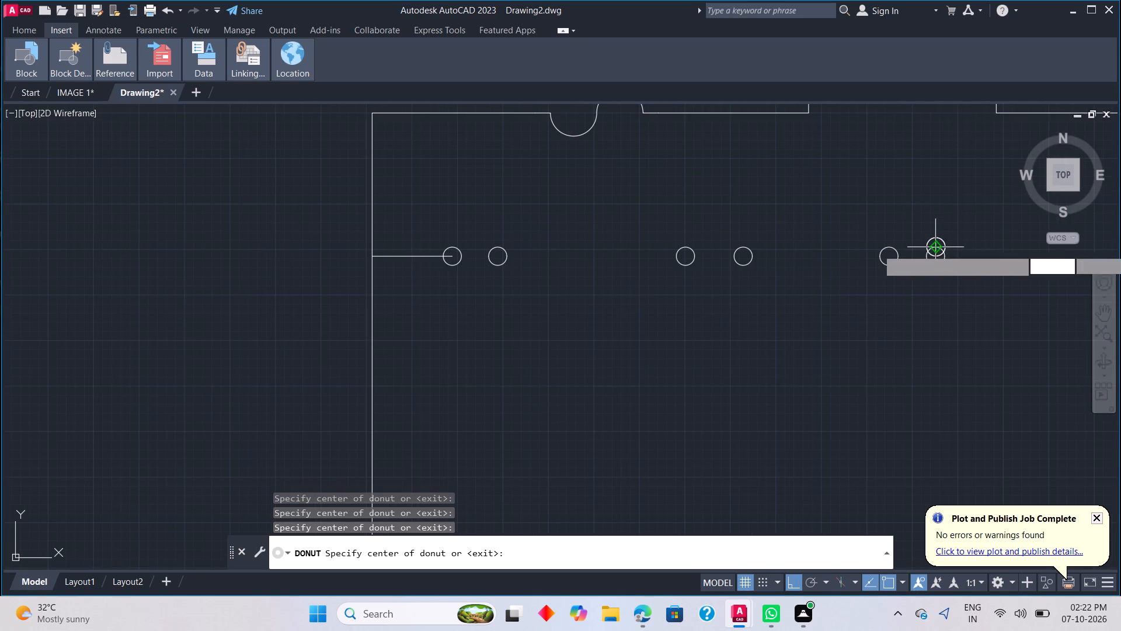
middle_click_drag(907, 255, 713, 267)
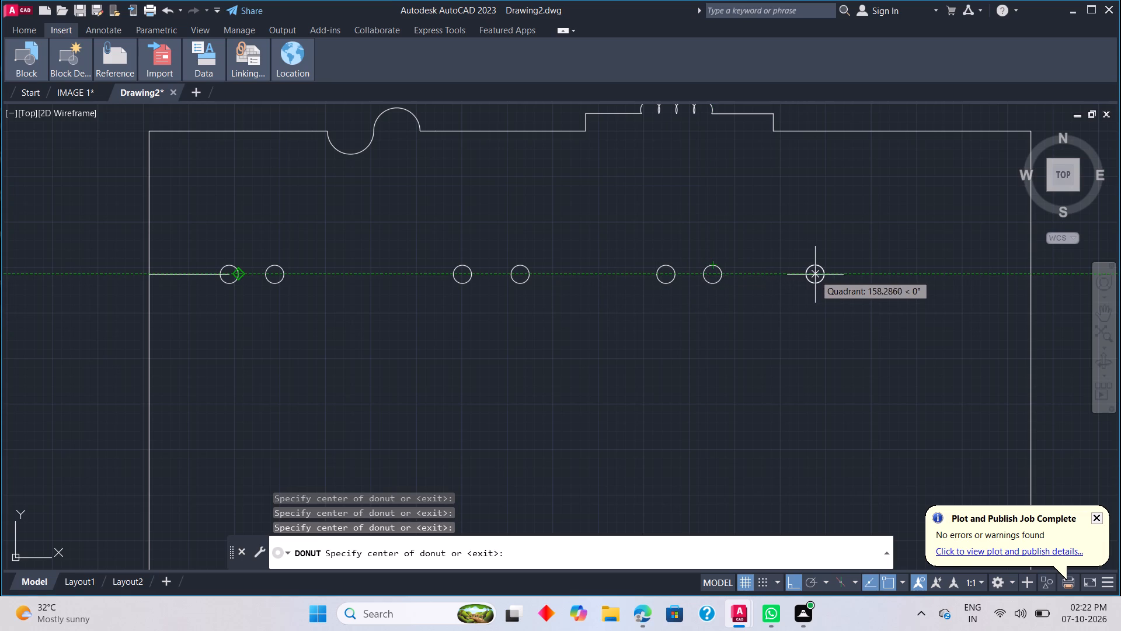
left_click(833, 273)
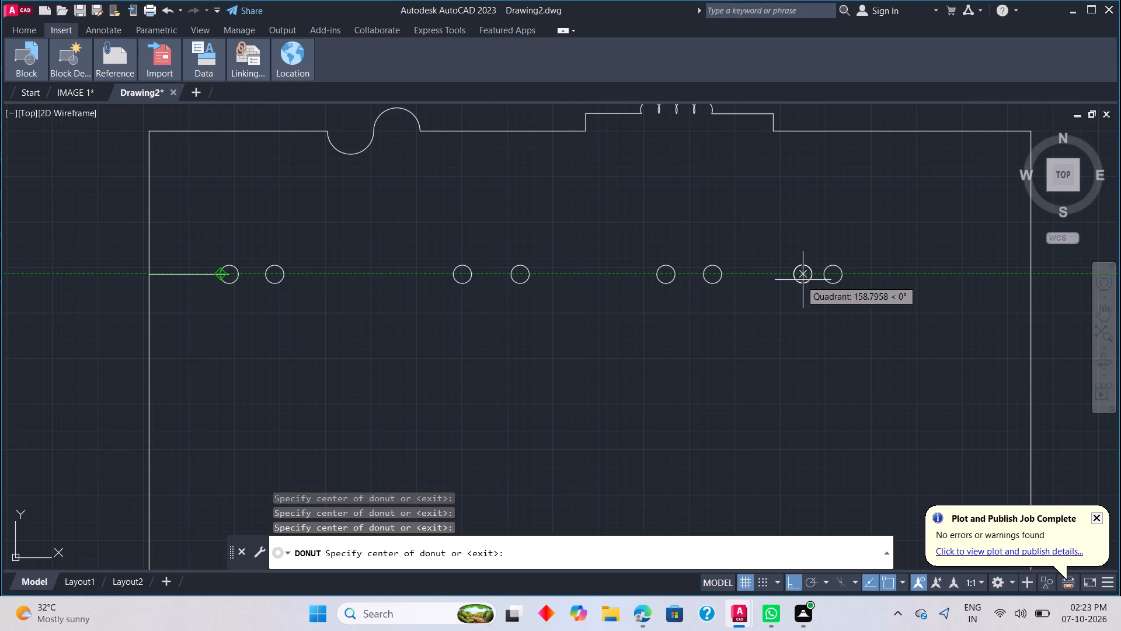
left_click(875, 275)
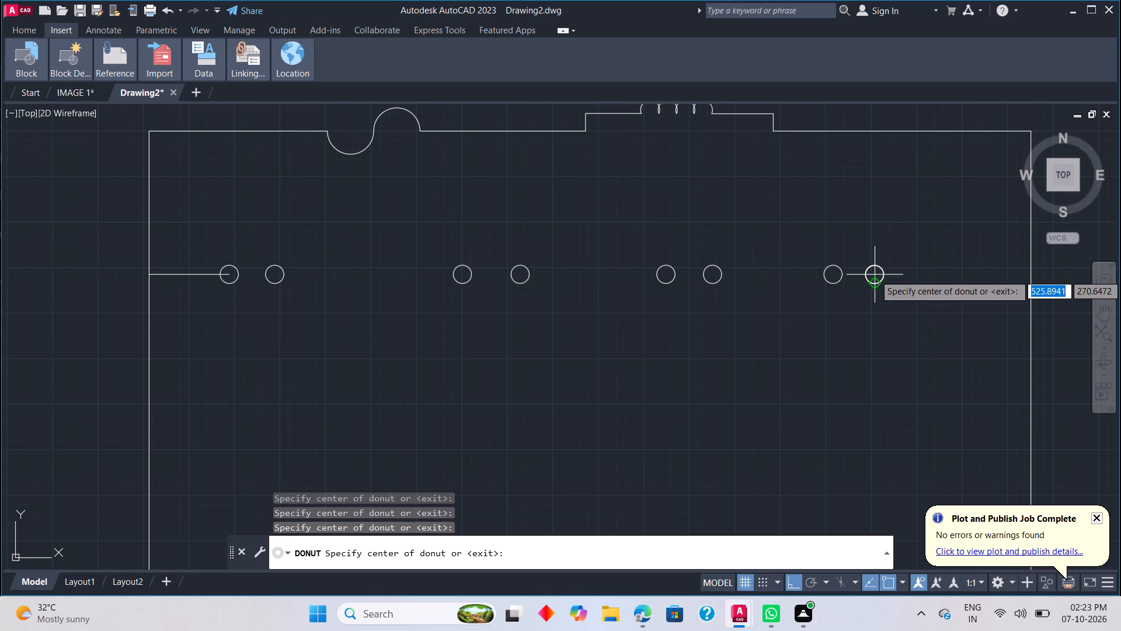
scroll(803, 354, "down", 2)
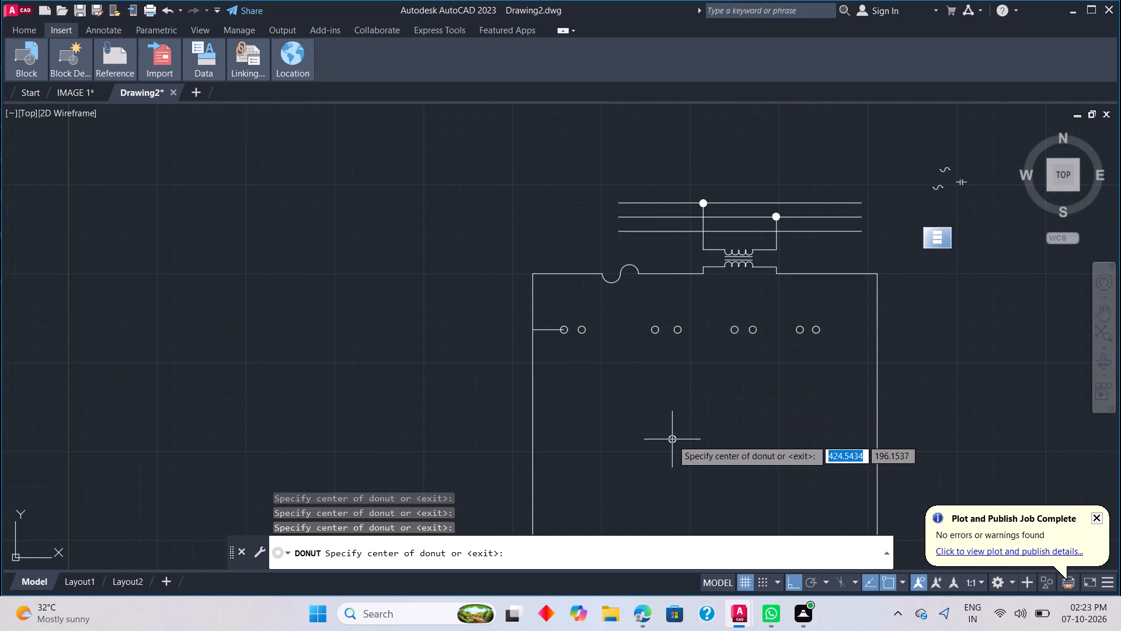
middle_click_drag(672, 439, 624, 287)
scroll(647, 373, "up", 1)
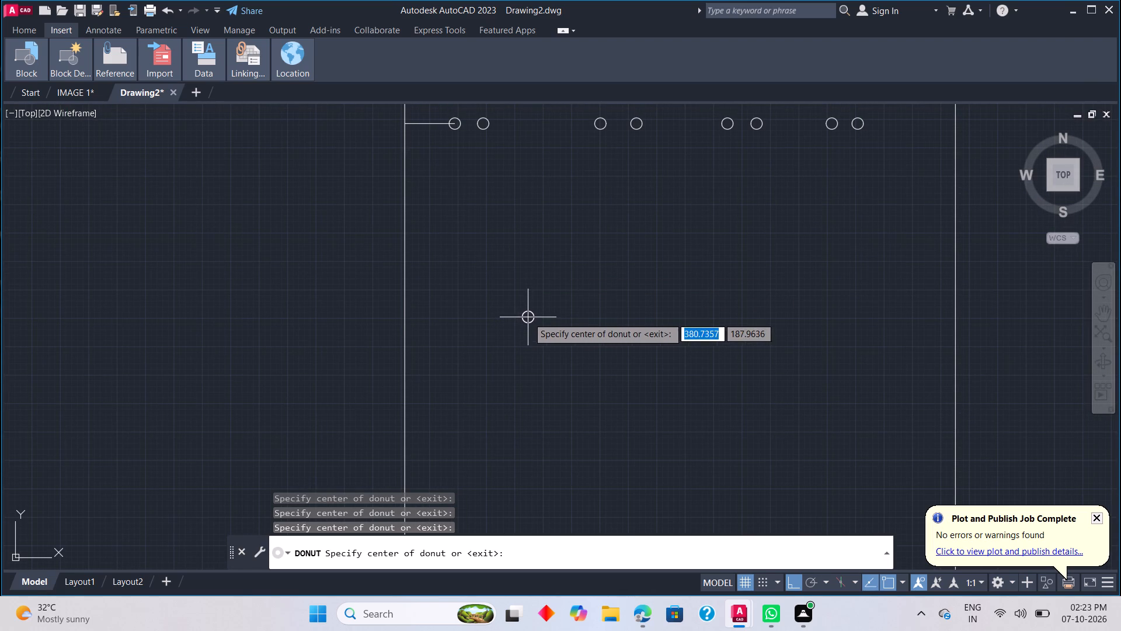
key("Escape")
Draw a horizontal line from the second donut's outer edge to the near edge of the third donut in the row.
scroll(491, 283, "down", 1)
middle_click_drag(491, 283, 498, 297)
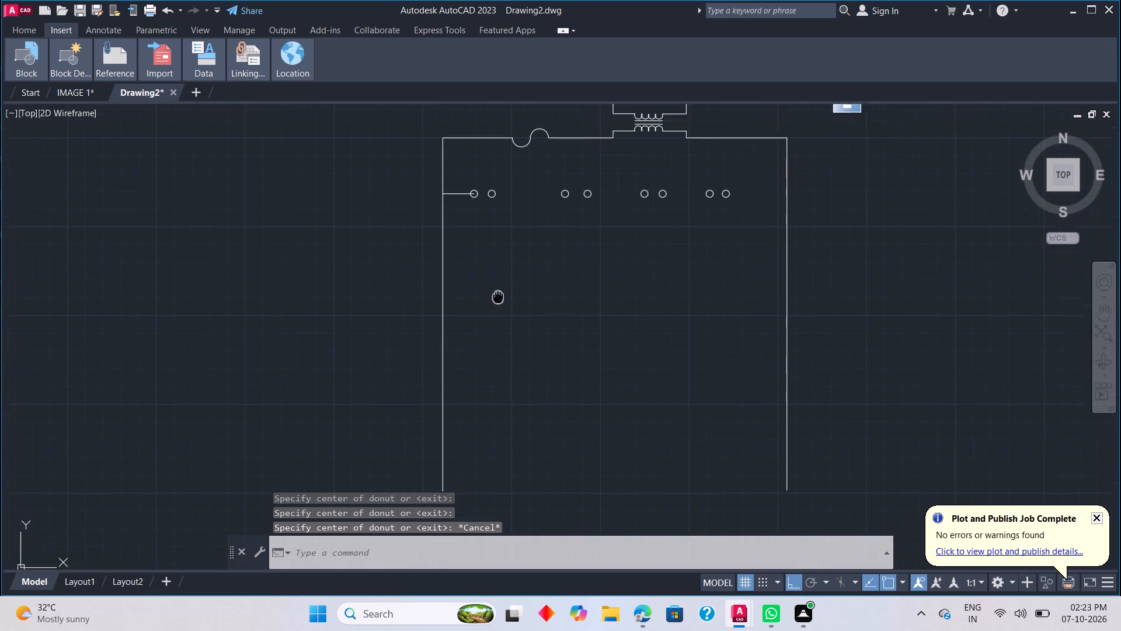
middle_click_drag(498, 297, 516, 375)
middle_click(516, 378)
middle_click(517, 386)
middle_click(518, 387)
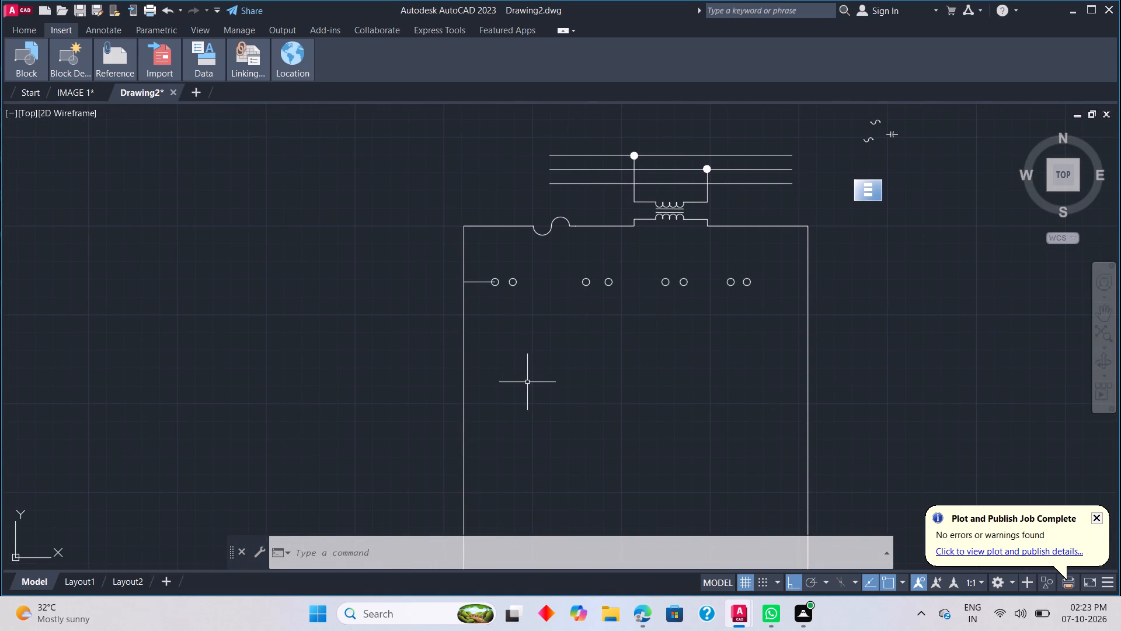
type("L")
key("space")
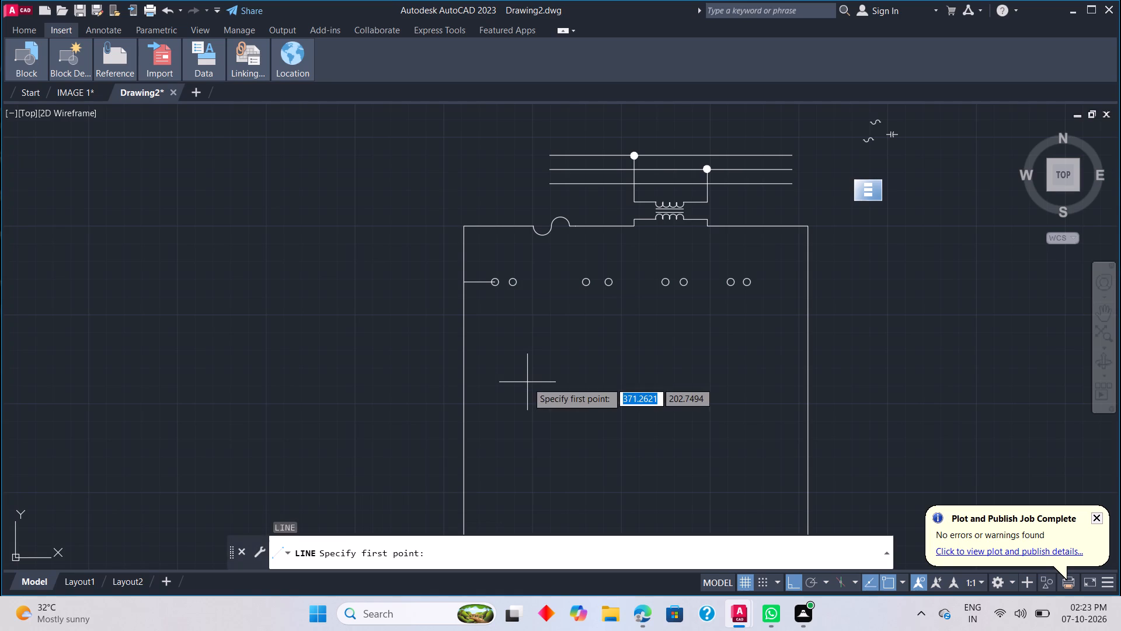
scroll(512, 275, "up", 2)
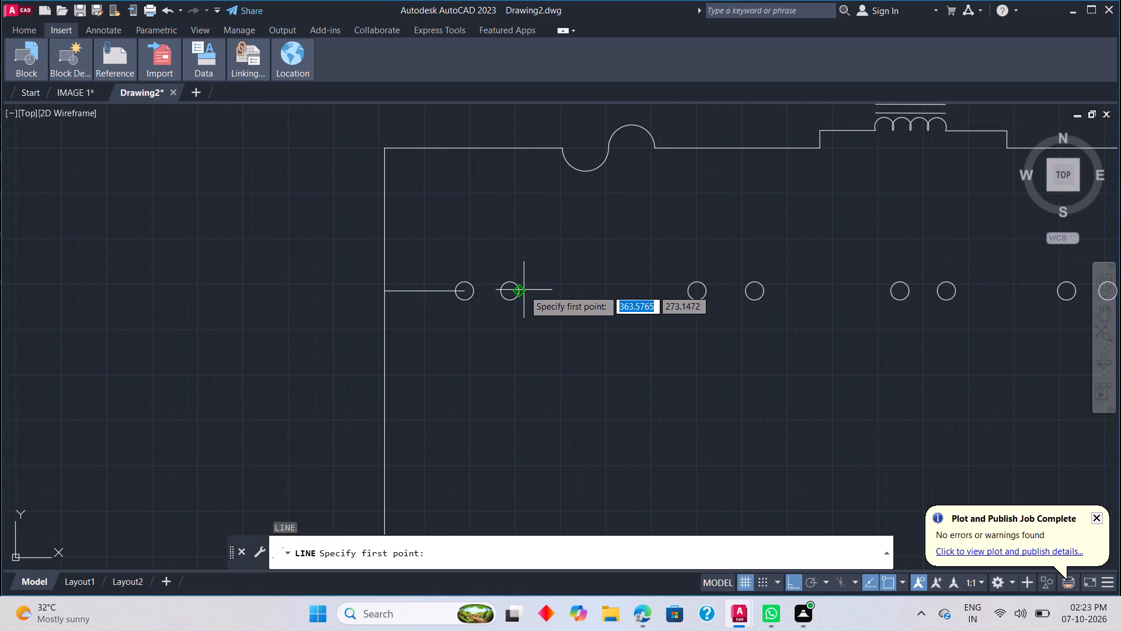
left_click(524, 290)
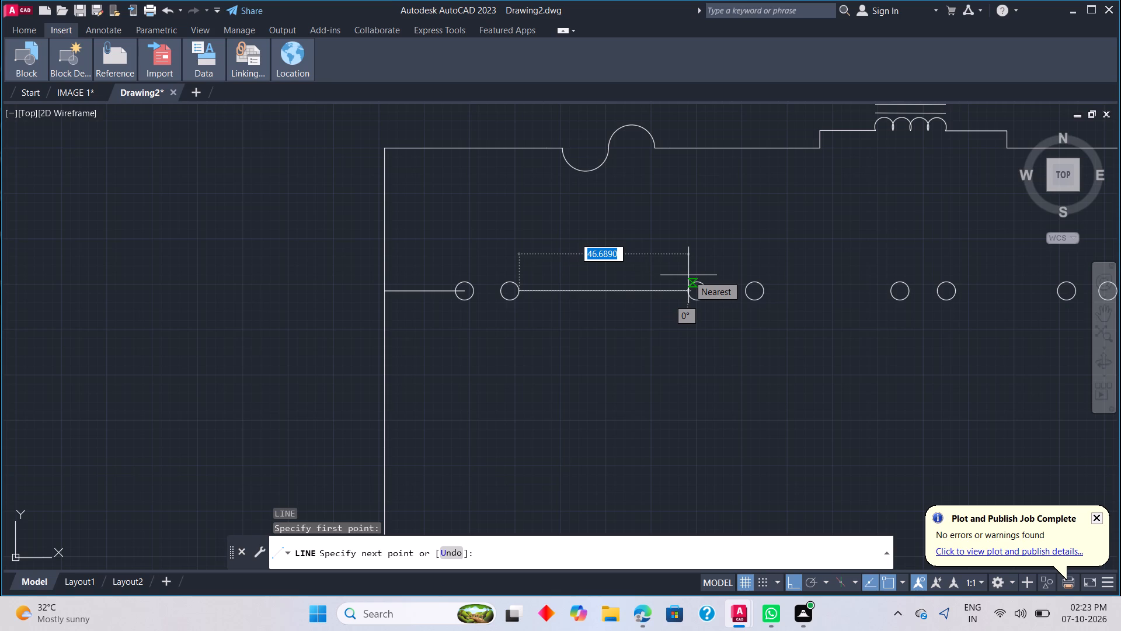
left_click(688, 275)
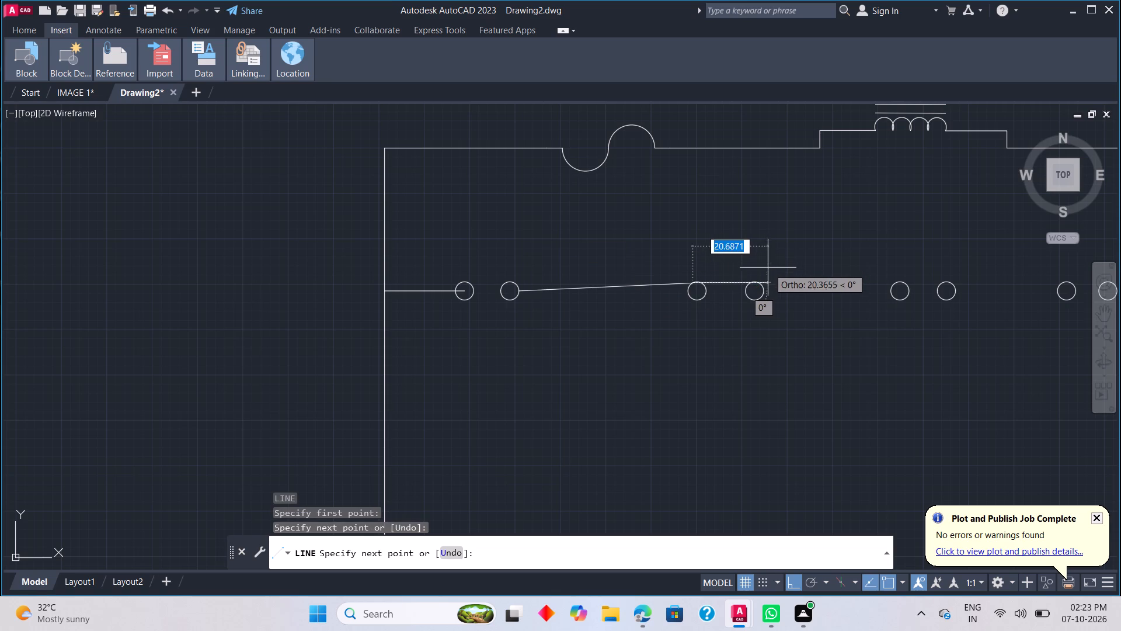
key("ctrl+z")
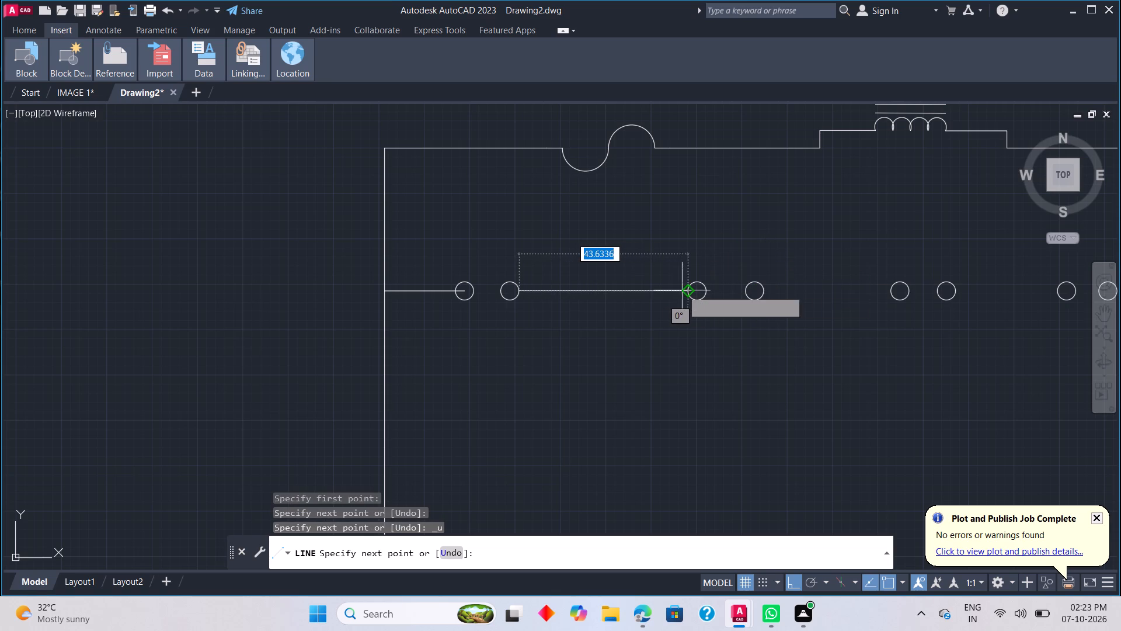
left_click(687, 290)
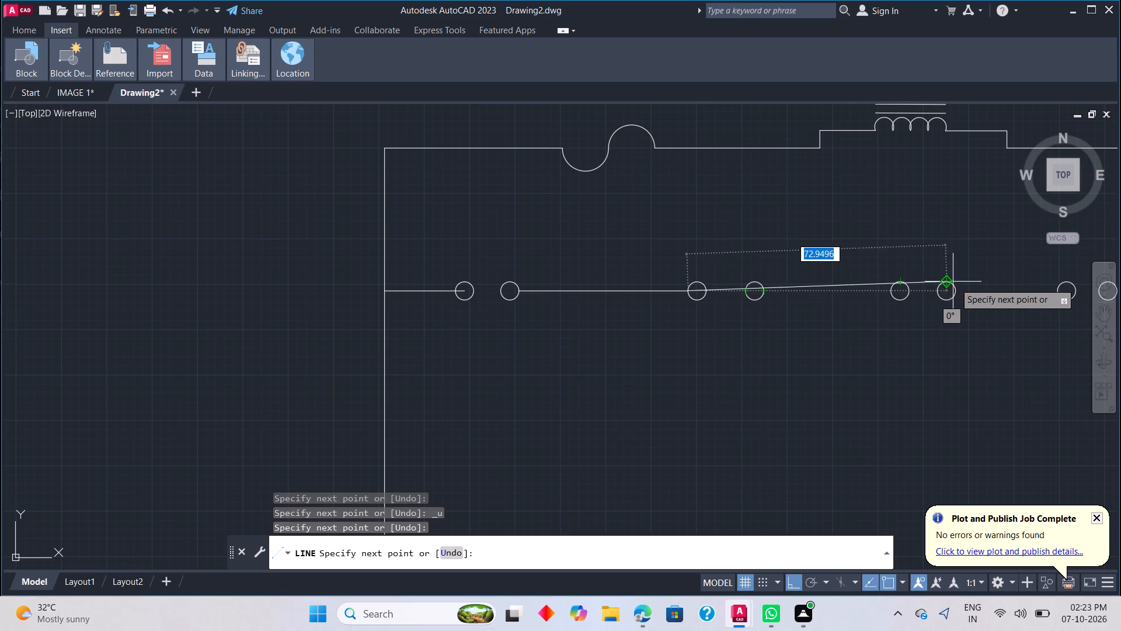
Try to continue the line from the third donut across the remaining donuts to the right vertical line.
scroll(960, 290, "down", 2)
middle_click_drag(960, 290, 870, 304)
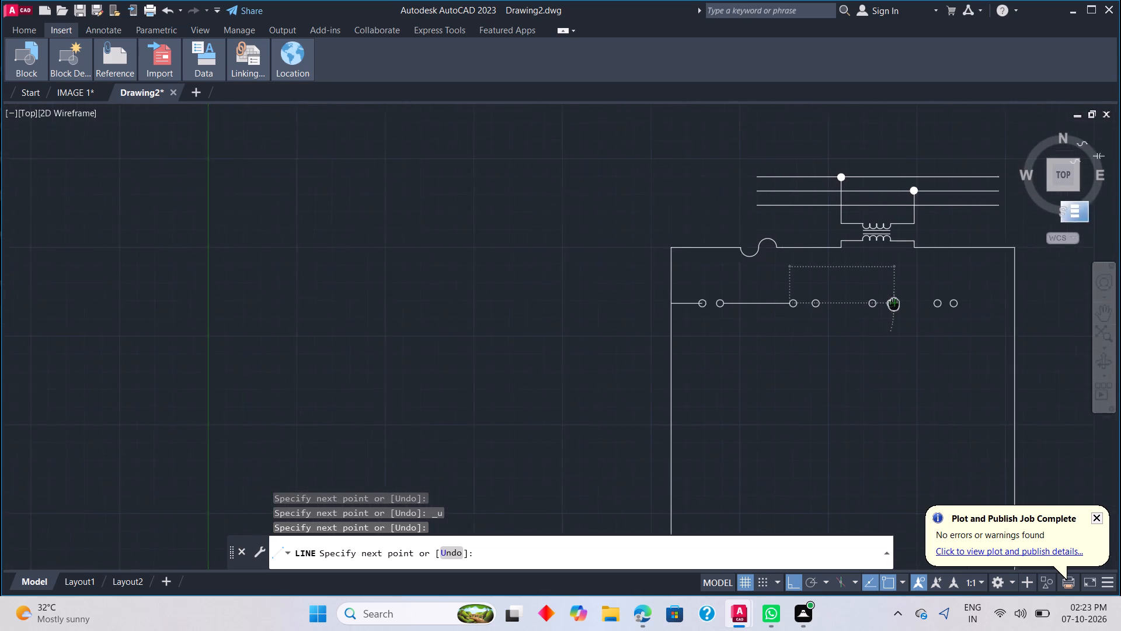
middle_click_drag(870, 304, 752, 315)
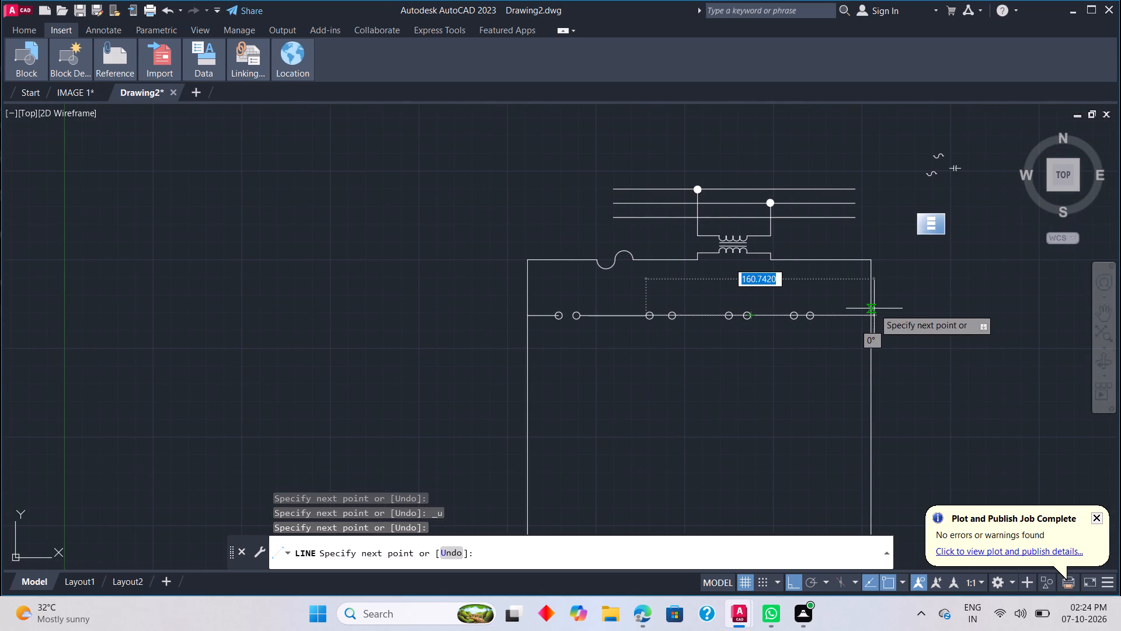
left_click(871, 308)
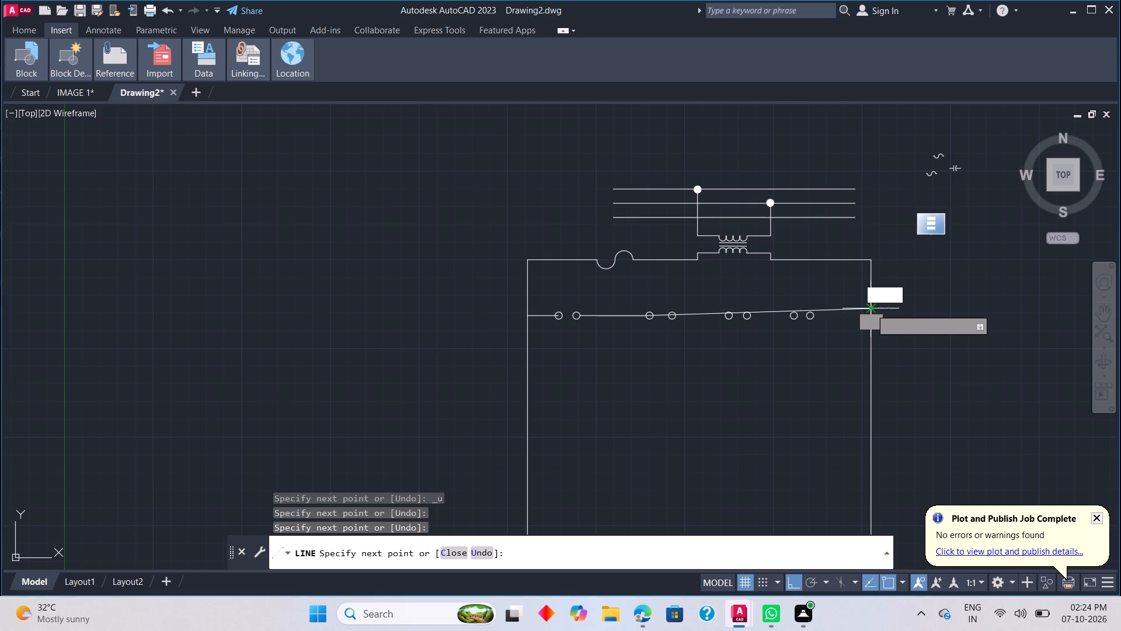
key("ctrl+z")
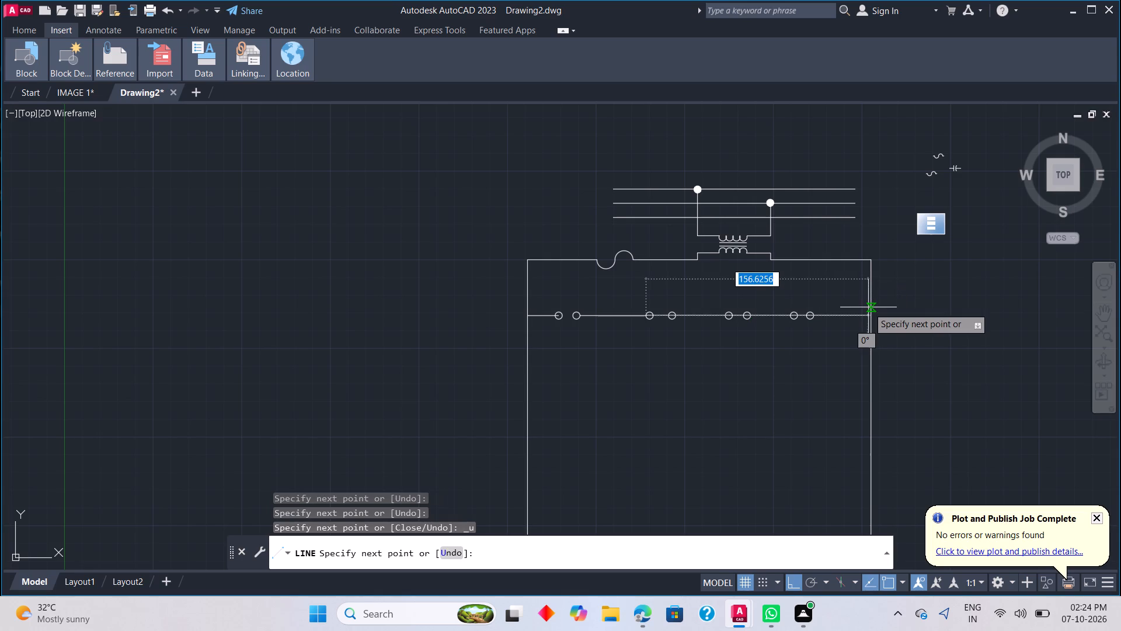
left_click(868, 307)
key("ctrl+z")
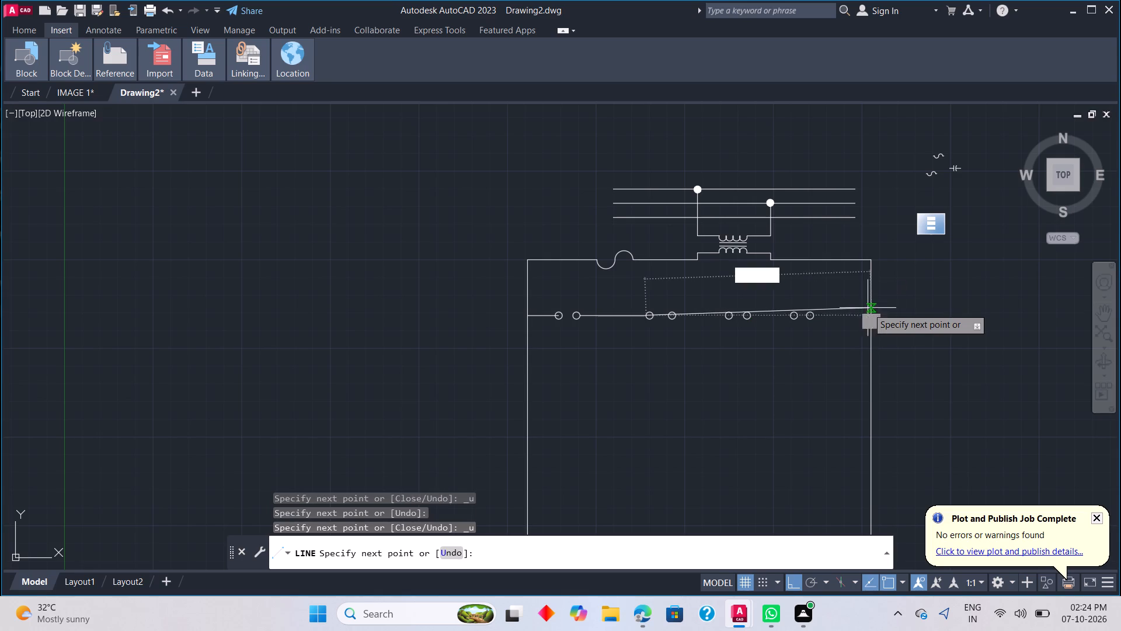
Turn off the Nearest object snap and continue the line horizontally through the remaining donuts to the rectangle's right vertical line.
left_click(901, 580)
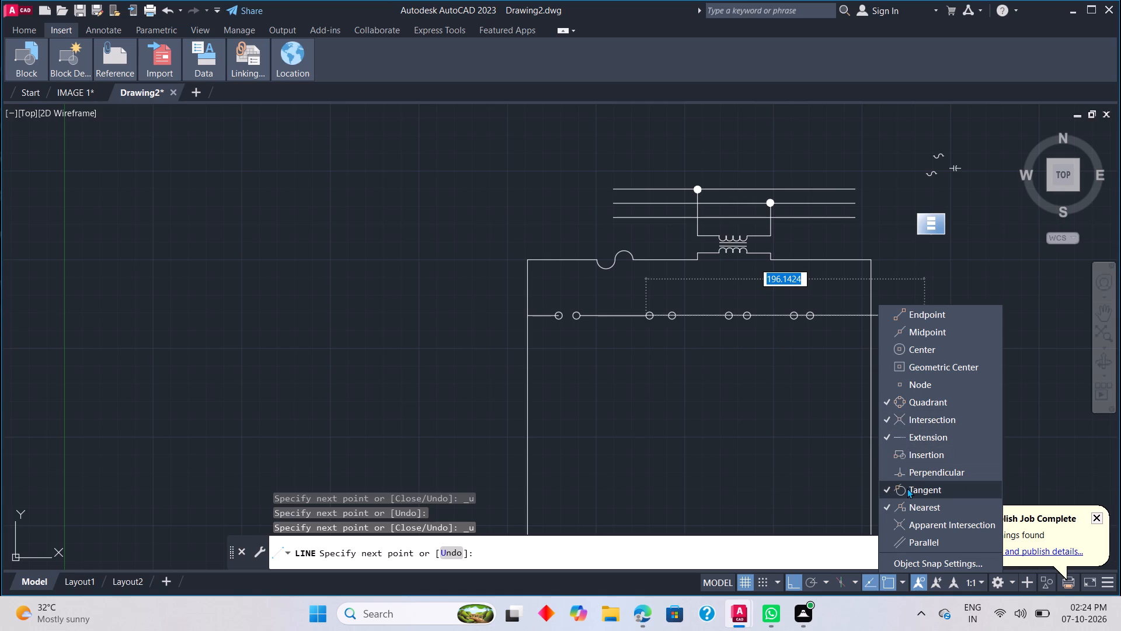
left_click(899, 502)
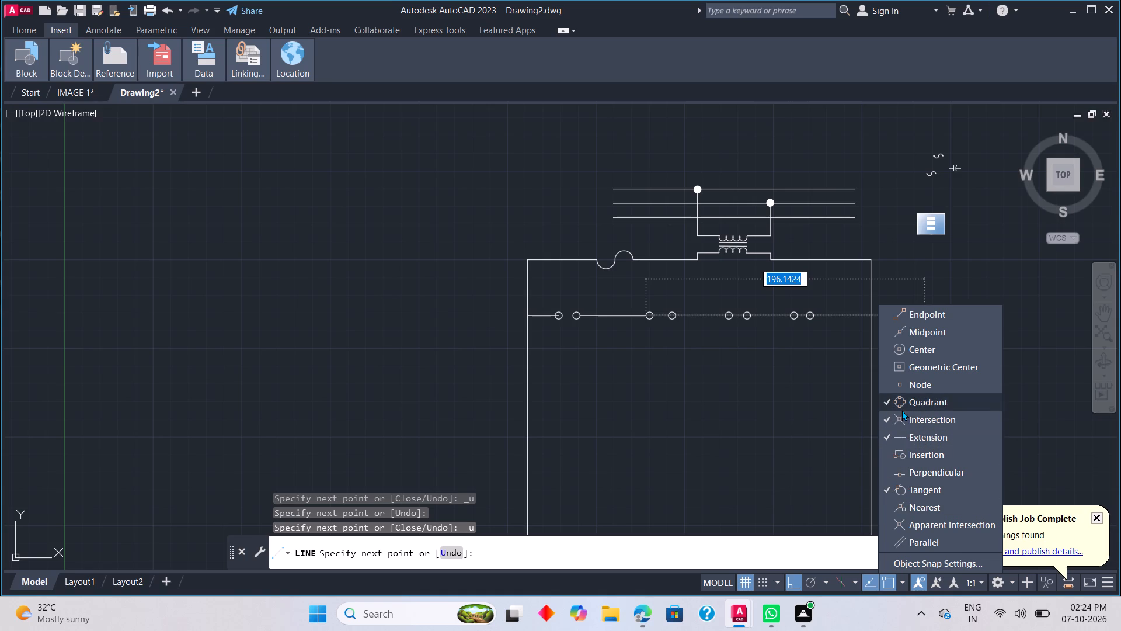
left_click(831, 428)
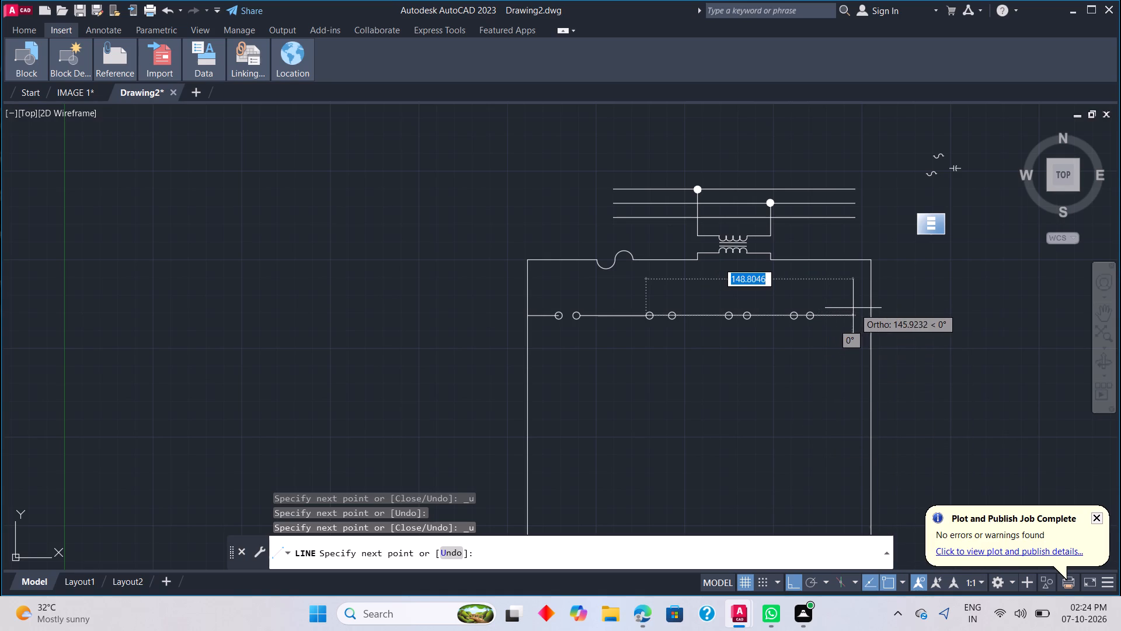
left_click(871, 311)
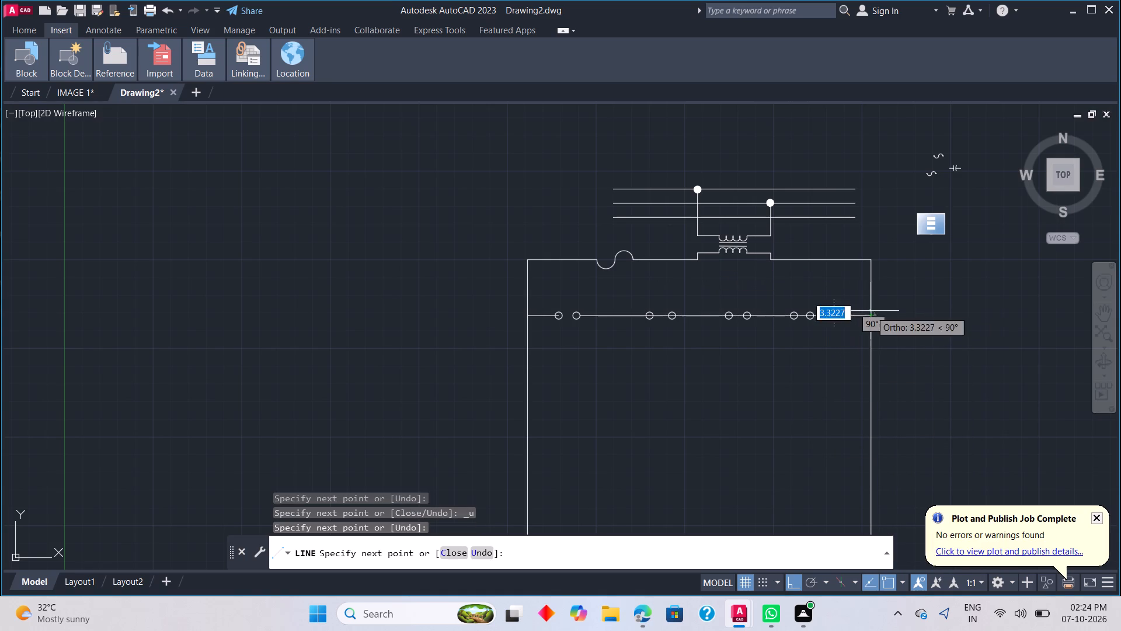
key("Escape")
Trim the horizontal line out of the gaps and donut interiors of the second, third and fourth donut pairs.
scroll(843, 308, "up", 2)
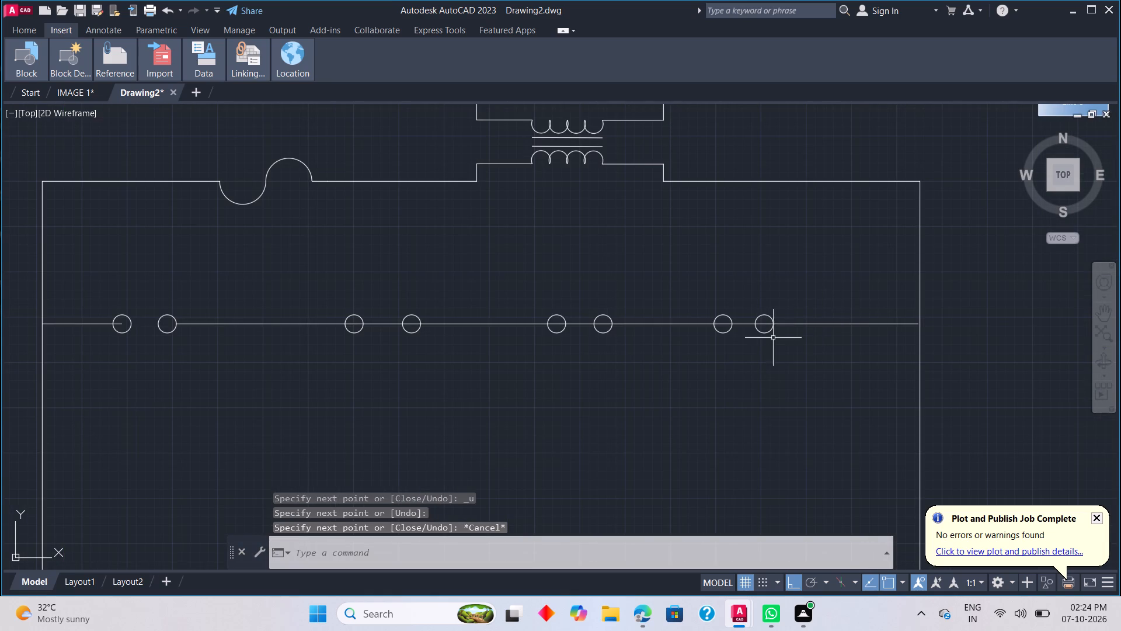
type("TR")
key("space")
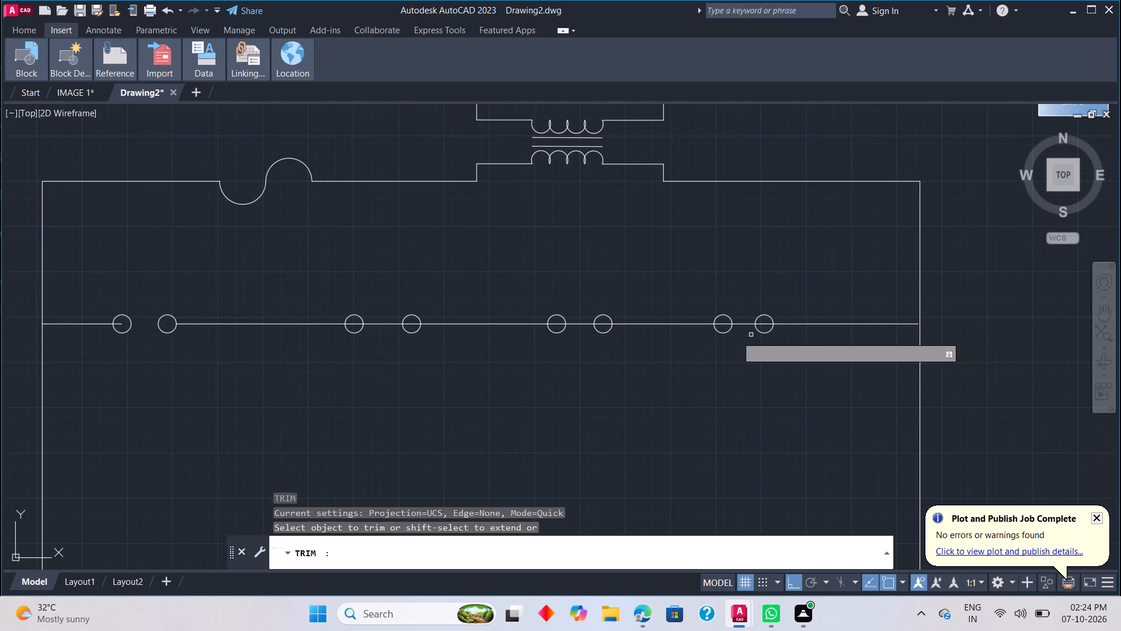
left_click_drag(735, 308, 743, 348)
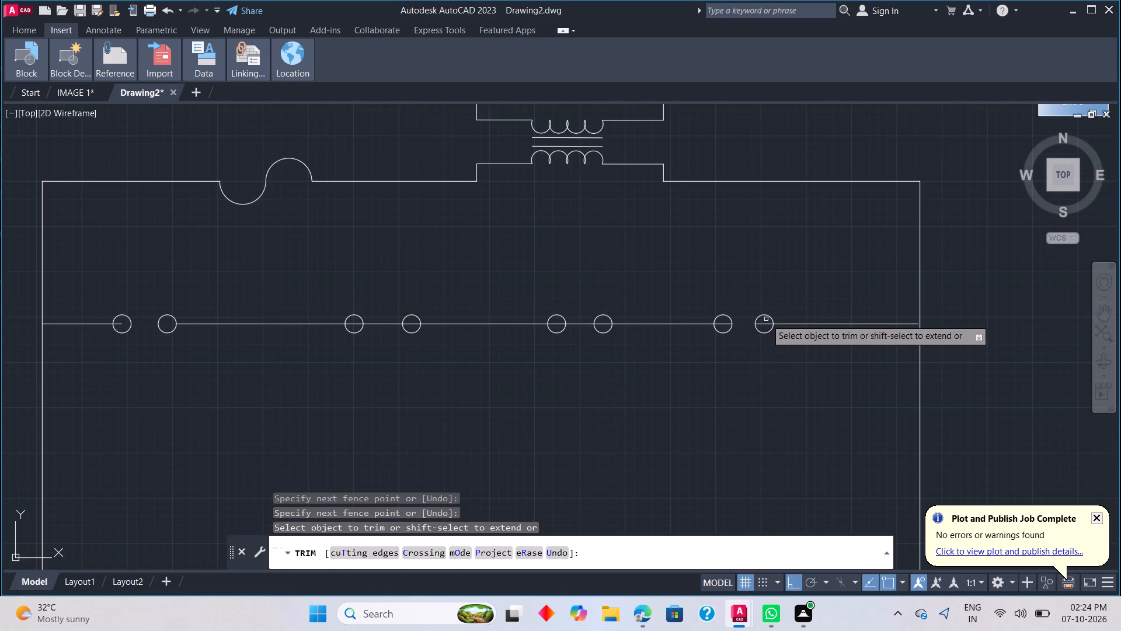
left_click(766, 323)
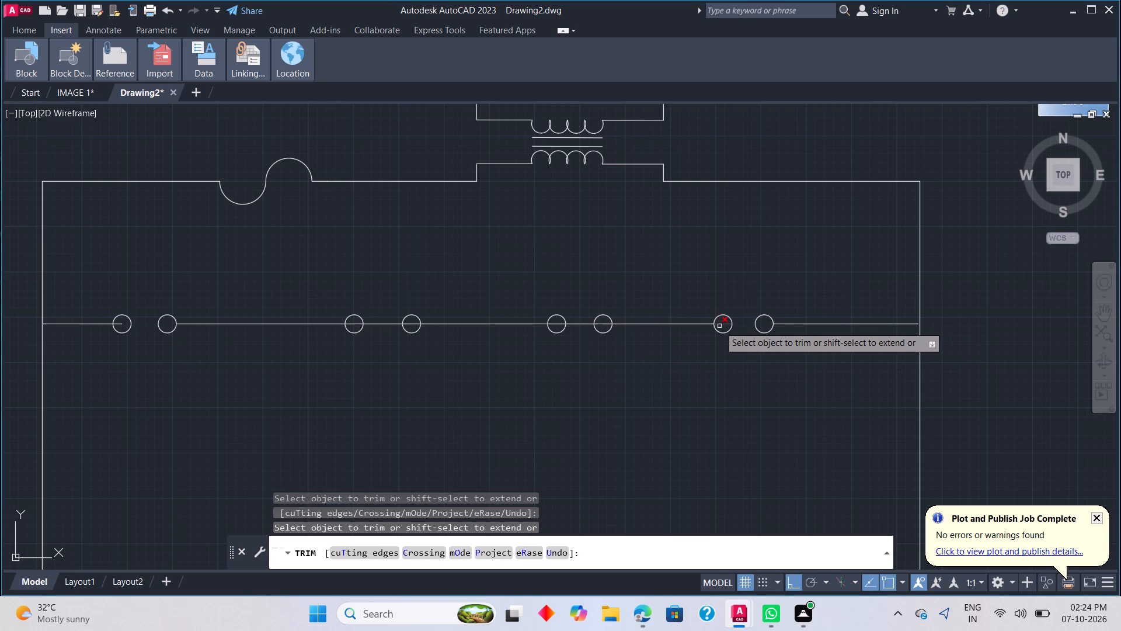
left_click(719, 325)
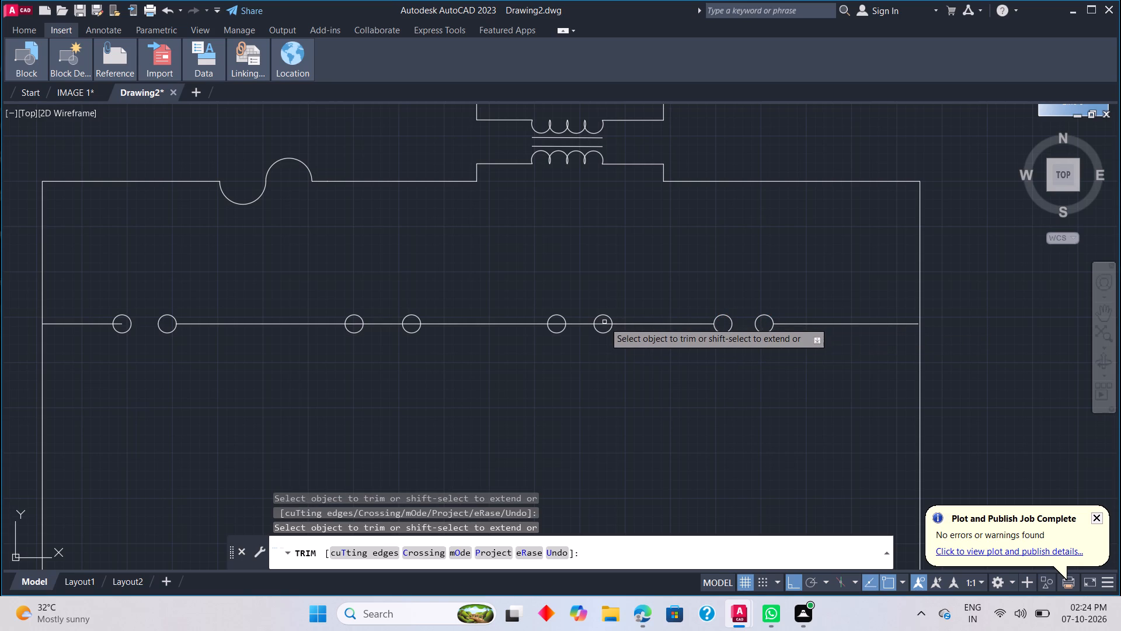
left_click(604, 324)
left_click(558, 324)
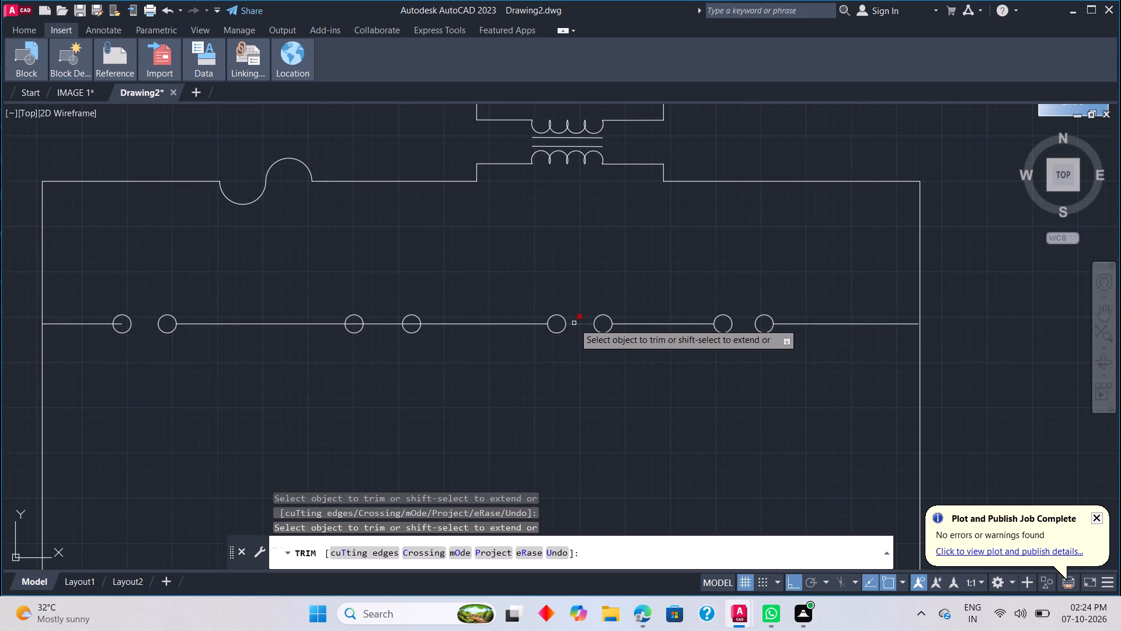
left_click(575, 324)
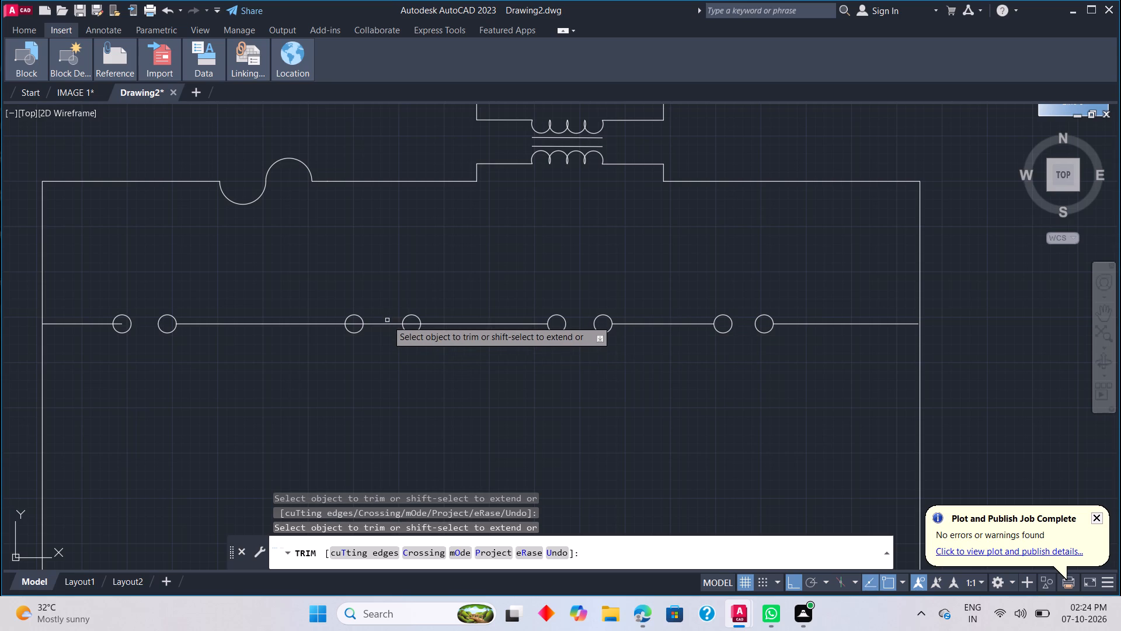
left_click(387, 320)
left_click(386, 341)
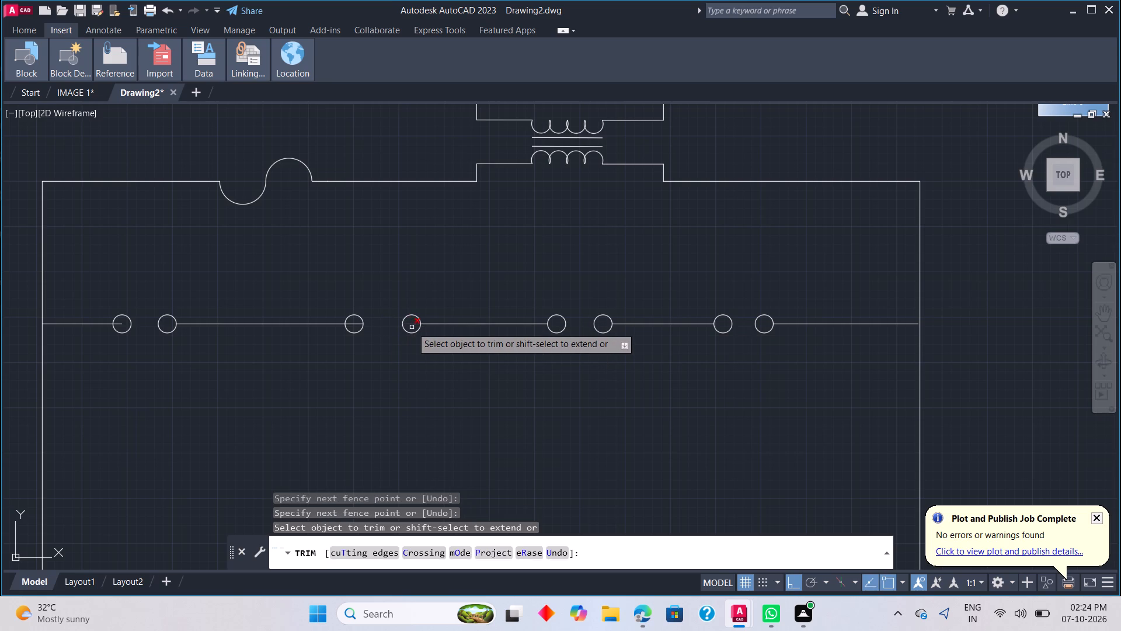
left_click(410, 324)
left_click(351, 325)
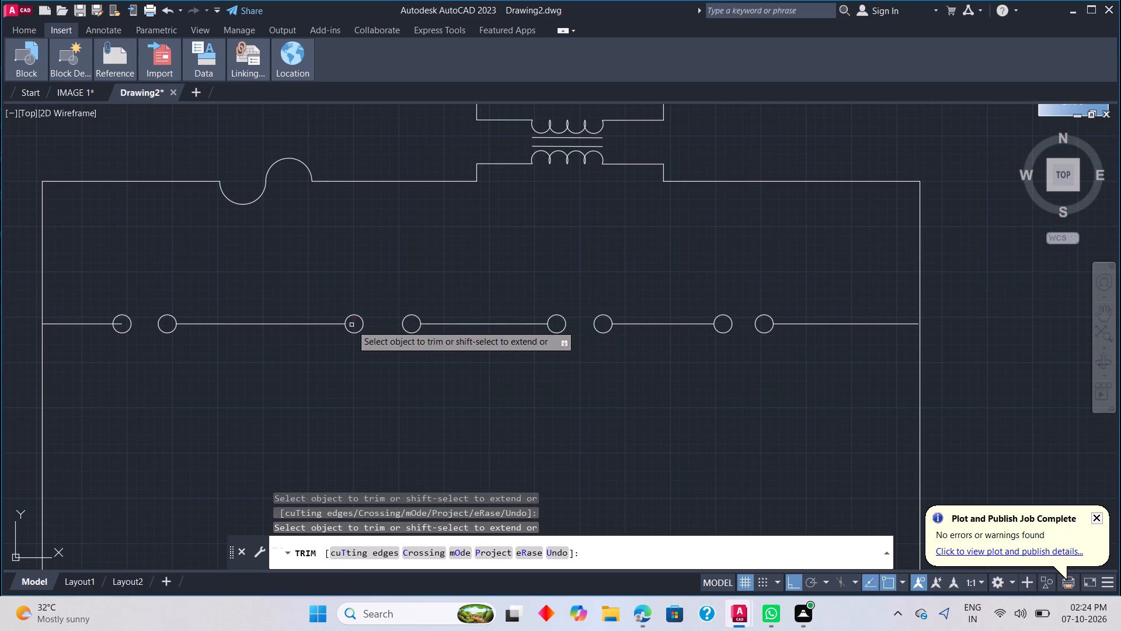
Draw a circle with a radius of about 5.16 centred on the horizontal line between the last donut and the right vertical line.
scroll(529, 400, "down", 1)
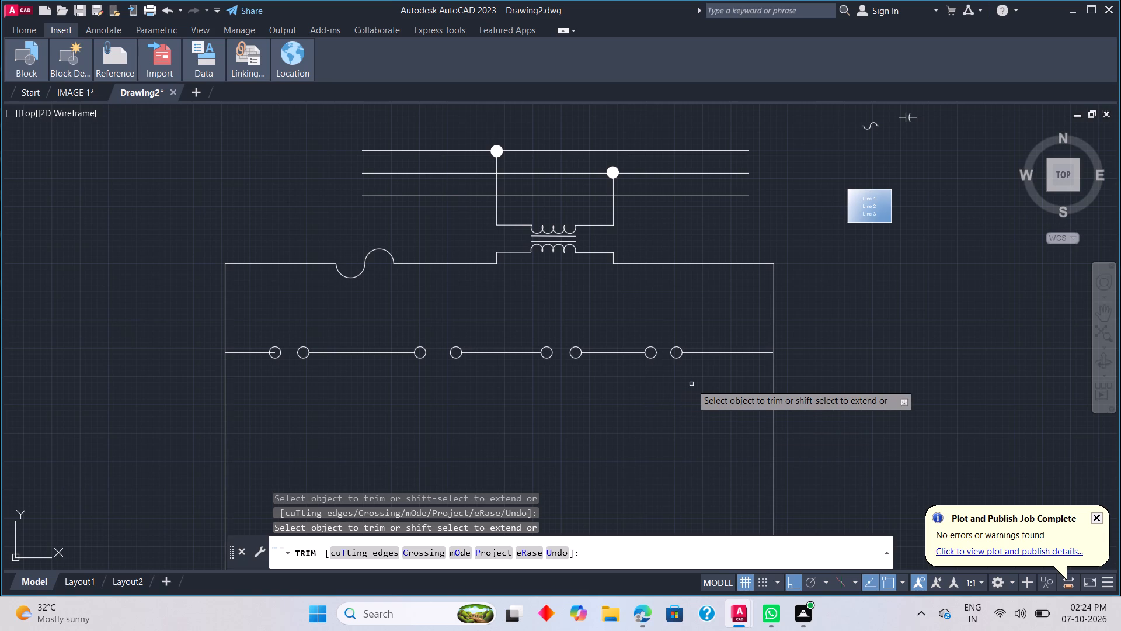
middle_click_drag(693, 373, 685, 369)
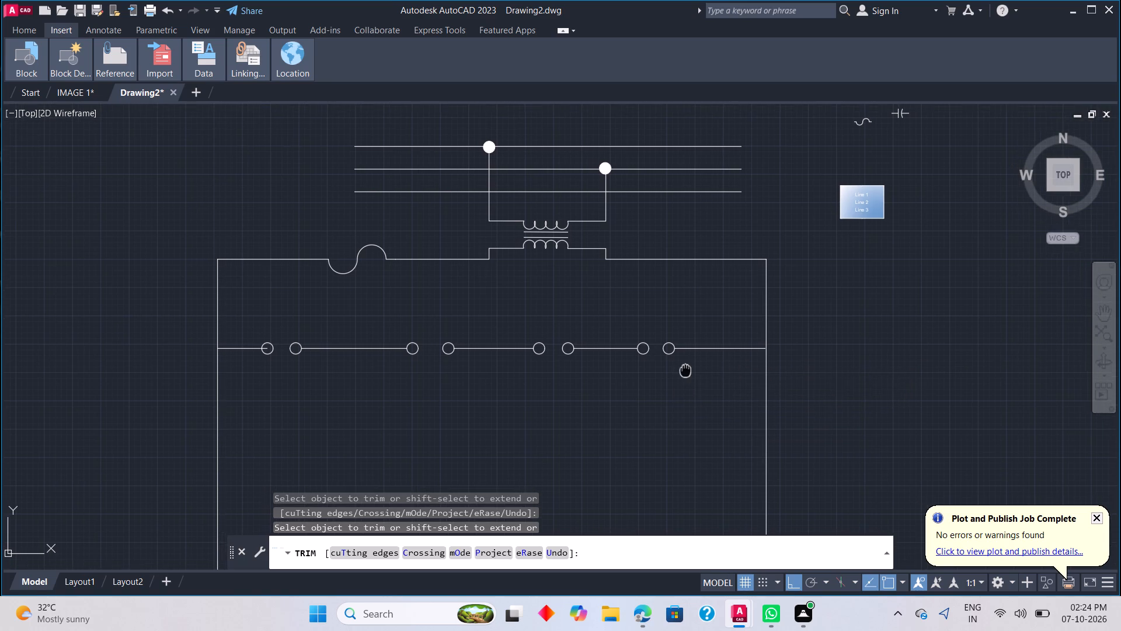
middle_click_drag(685, 369, 632, 342)
scroll(632, 342, "down", 1)
middle_click_drag(627, 338, 596, 335)
middle_click(595, 335)
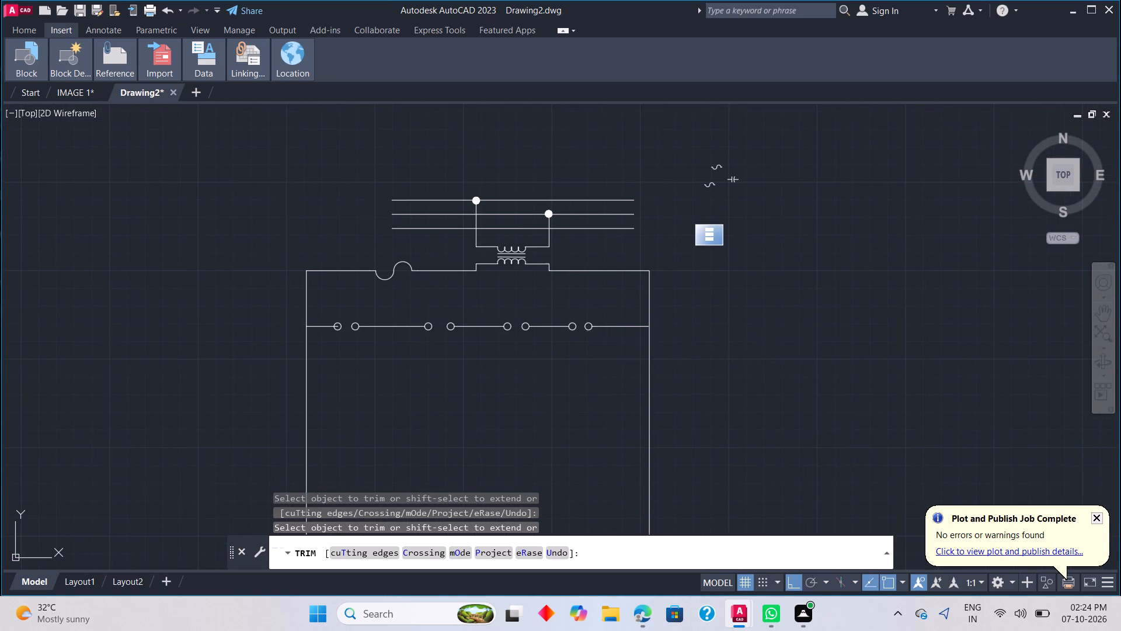
scroll(601, 334, "up", 2)
type("C")
key("space")
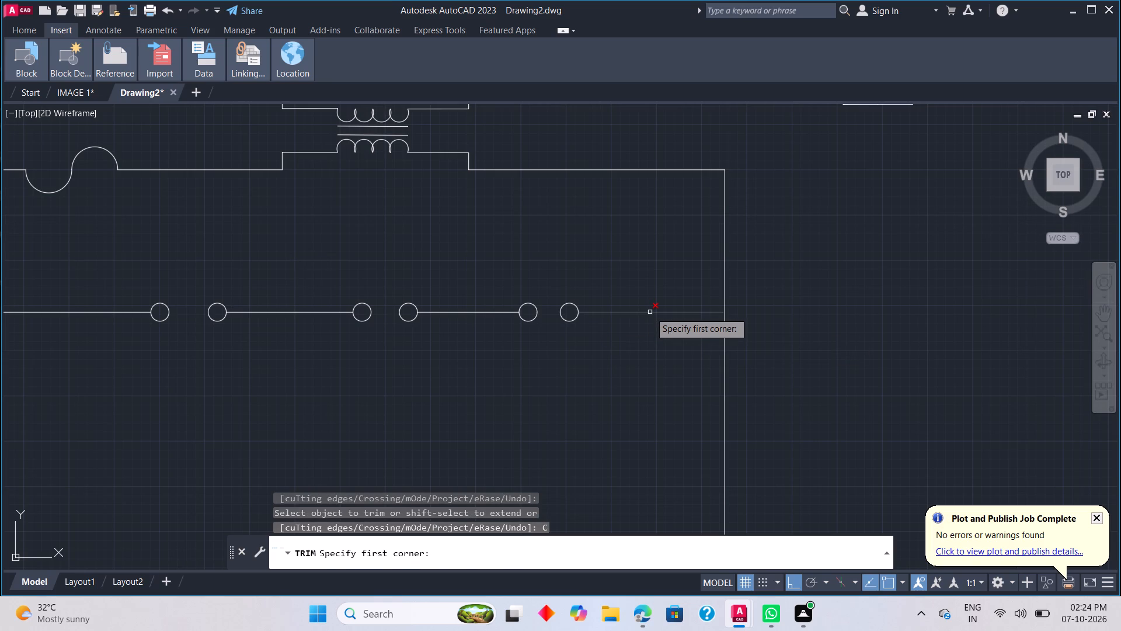
key("Escape")
key("c")
key("space")
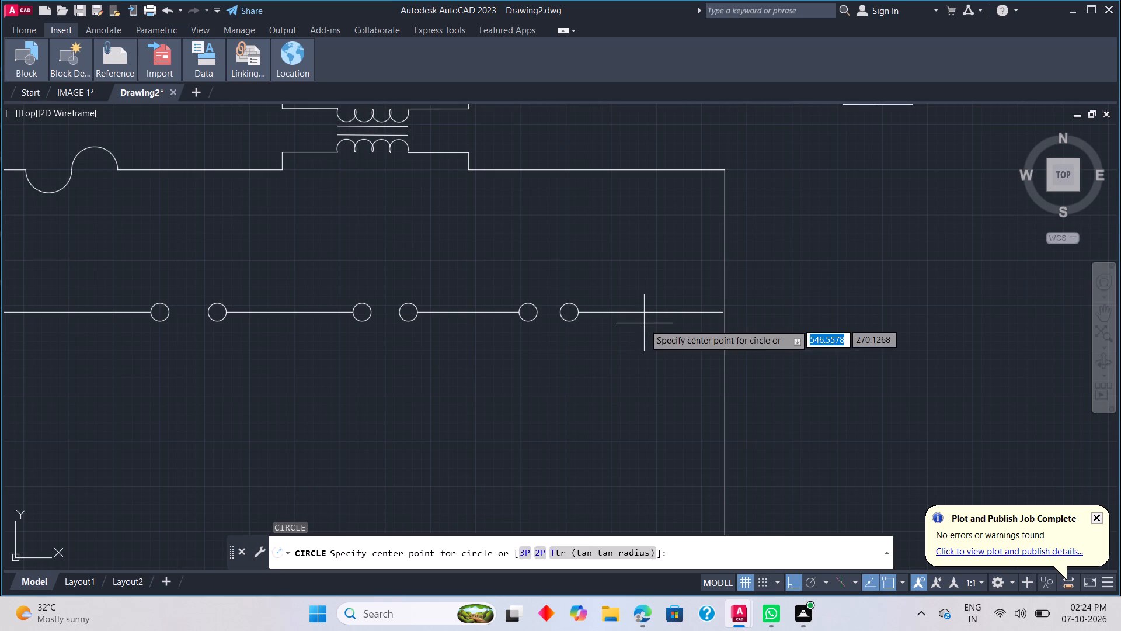
left_click(678, 313)
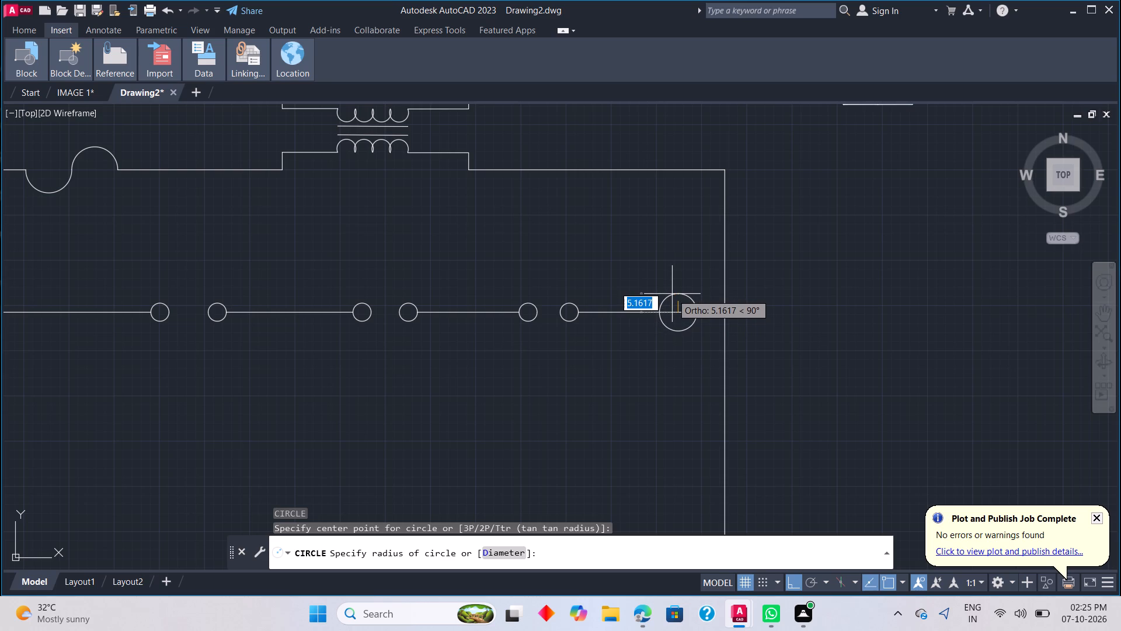
left_click(672, 294)
key("Escape")
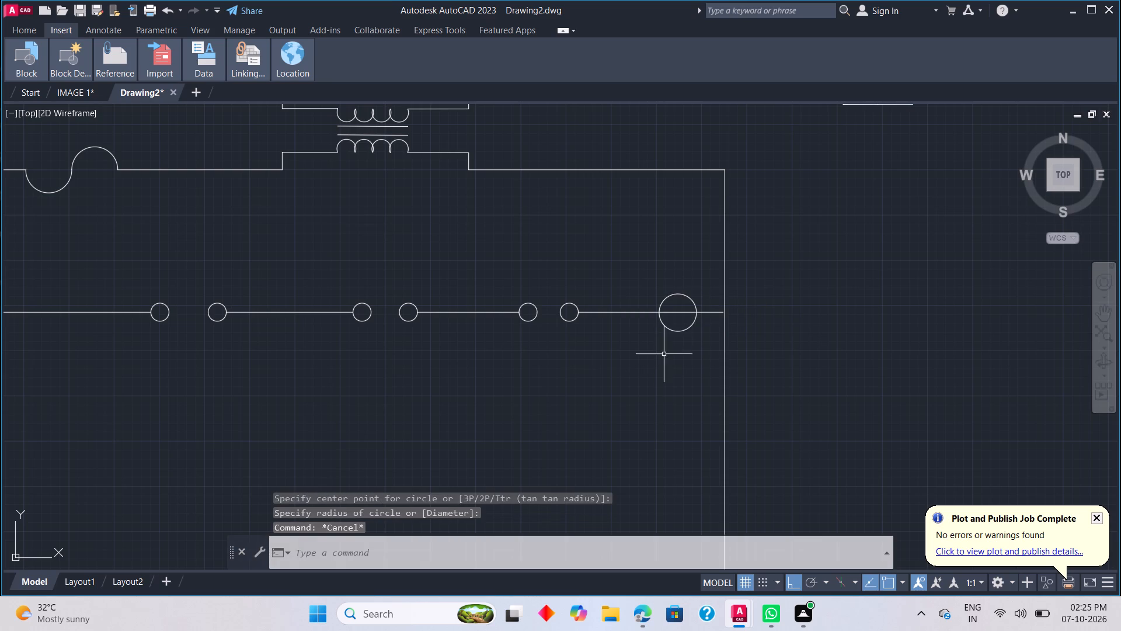
Trim the part of the horizontal line inside the new circle.
type("TR")
key("space")
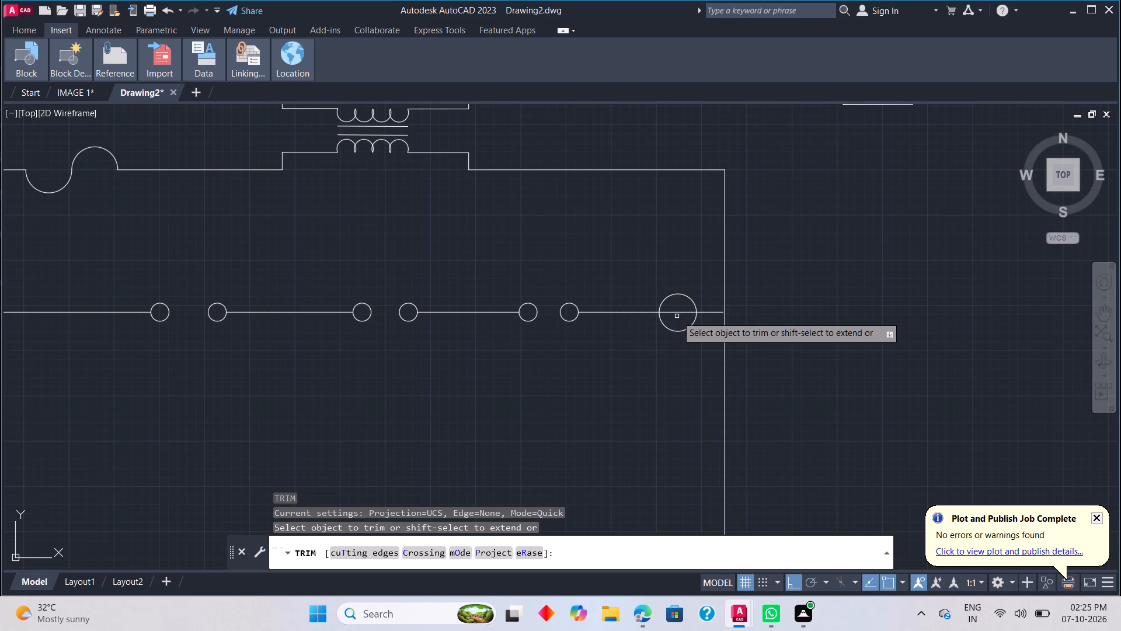
left_click(676, 314)
scroll(667, 329, "down", 2)
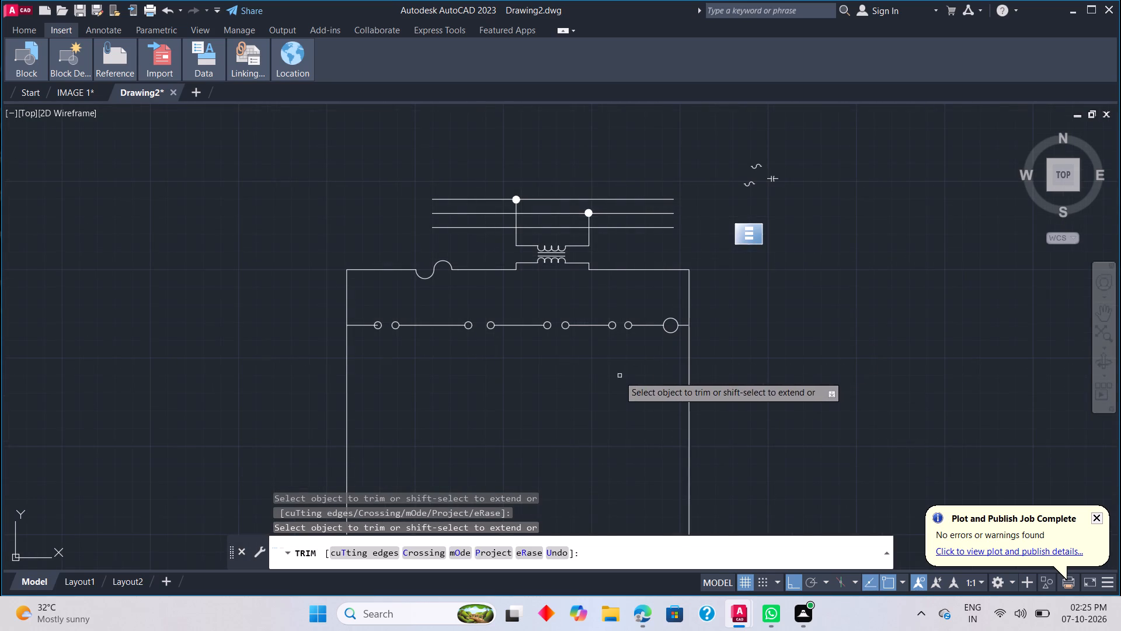
Trim the part of the horizontal line inside the first donut, nearest the rectangle's left vertical line.
middle_click_drag(617, 377, 653, 325)
key("Escape")
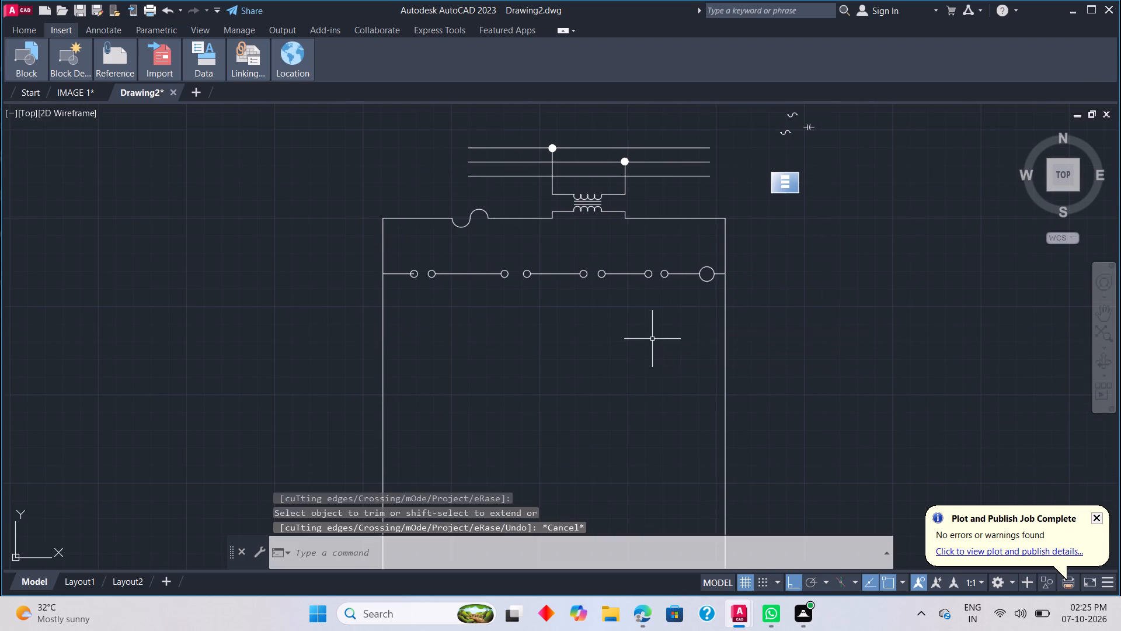
scroll(422, 329, "up", 2)
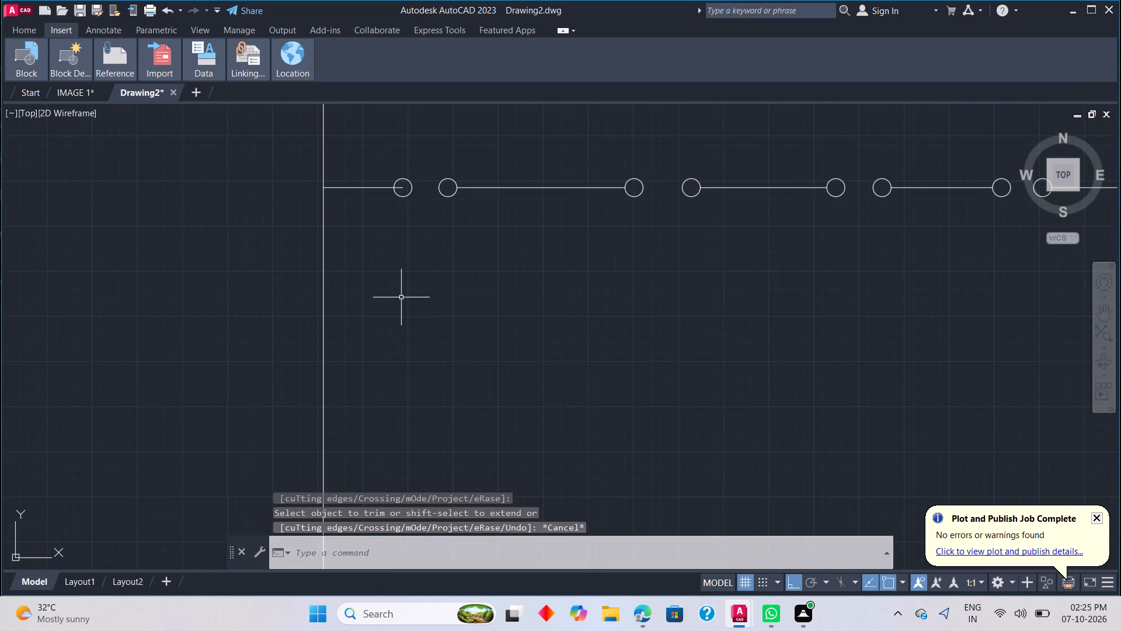
type("TR")
key("space")
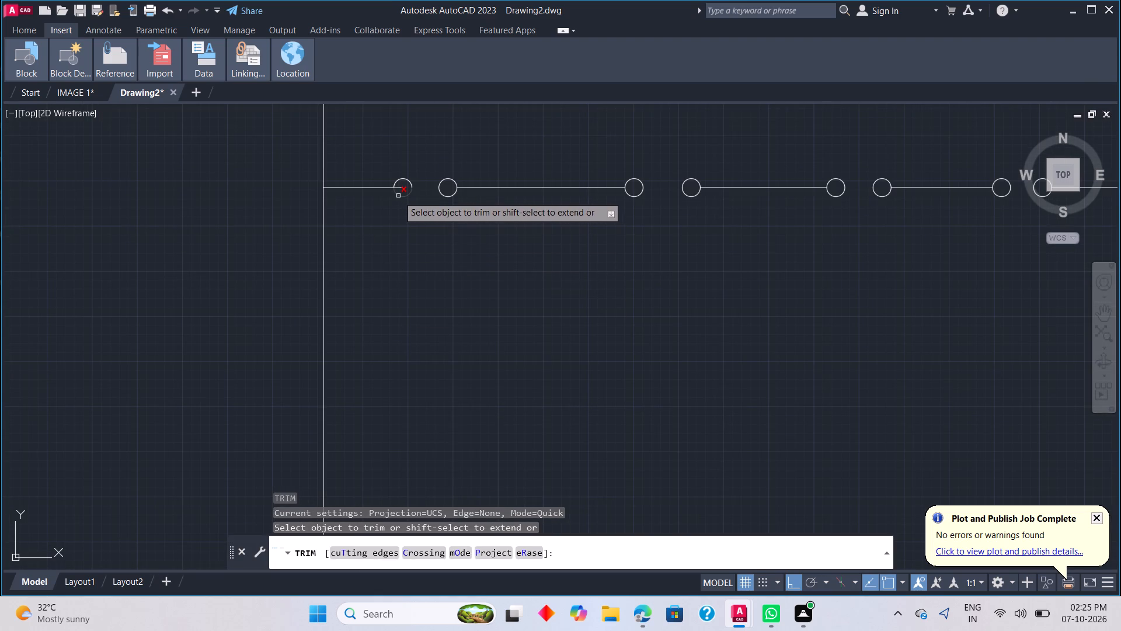
left_click(399, 189)
scroll(435, 235, "down", 2)
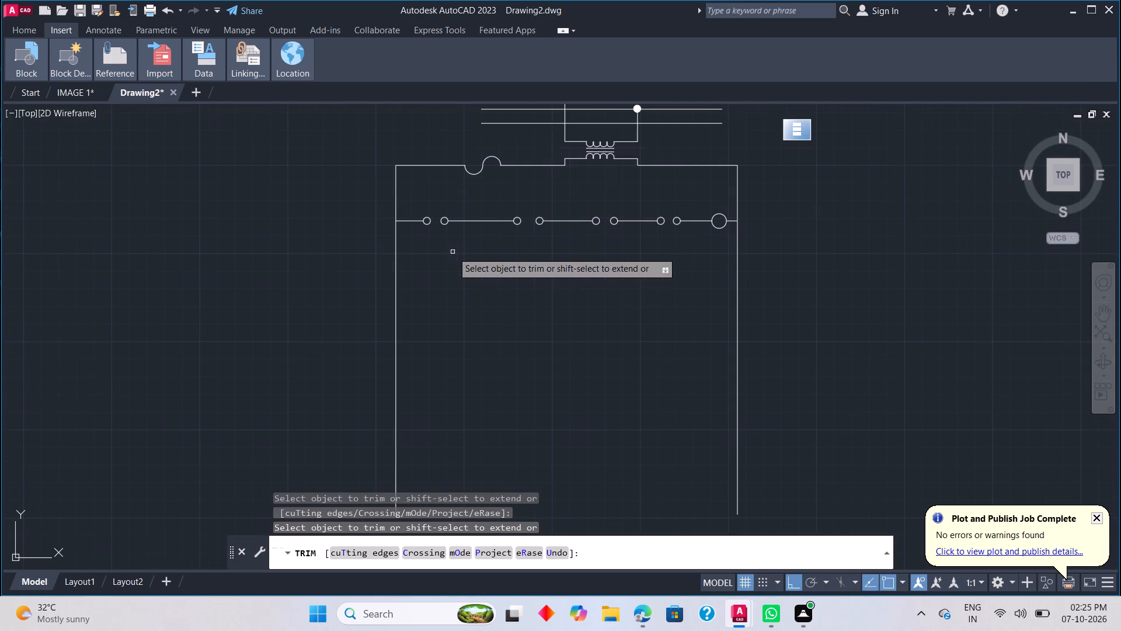
key("Escape")
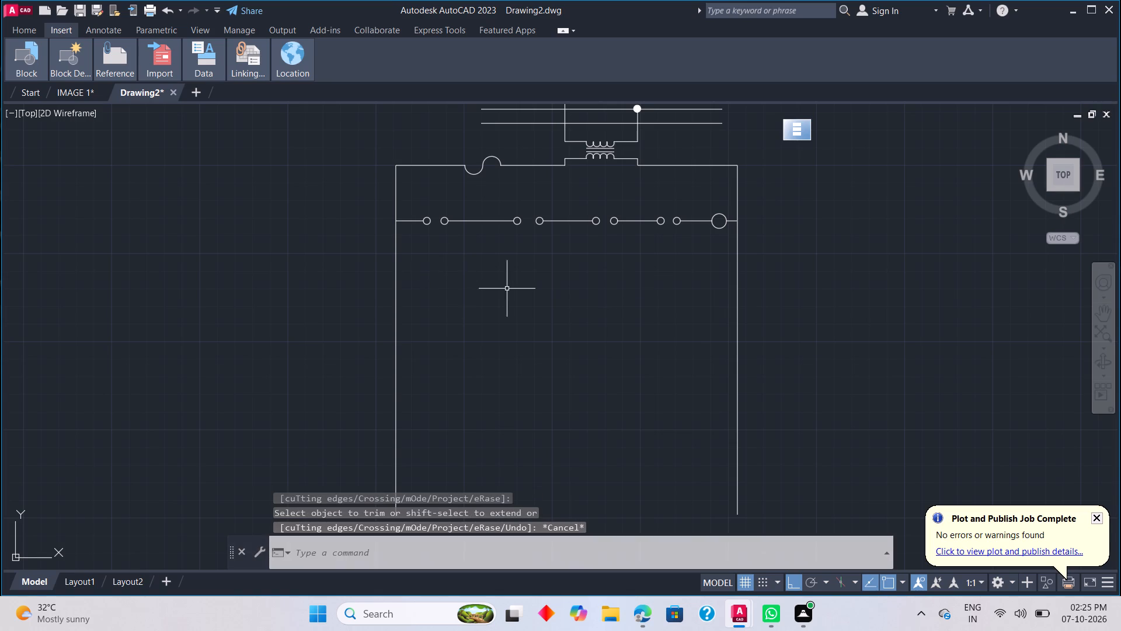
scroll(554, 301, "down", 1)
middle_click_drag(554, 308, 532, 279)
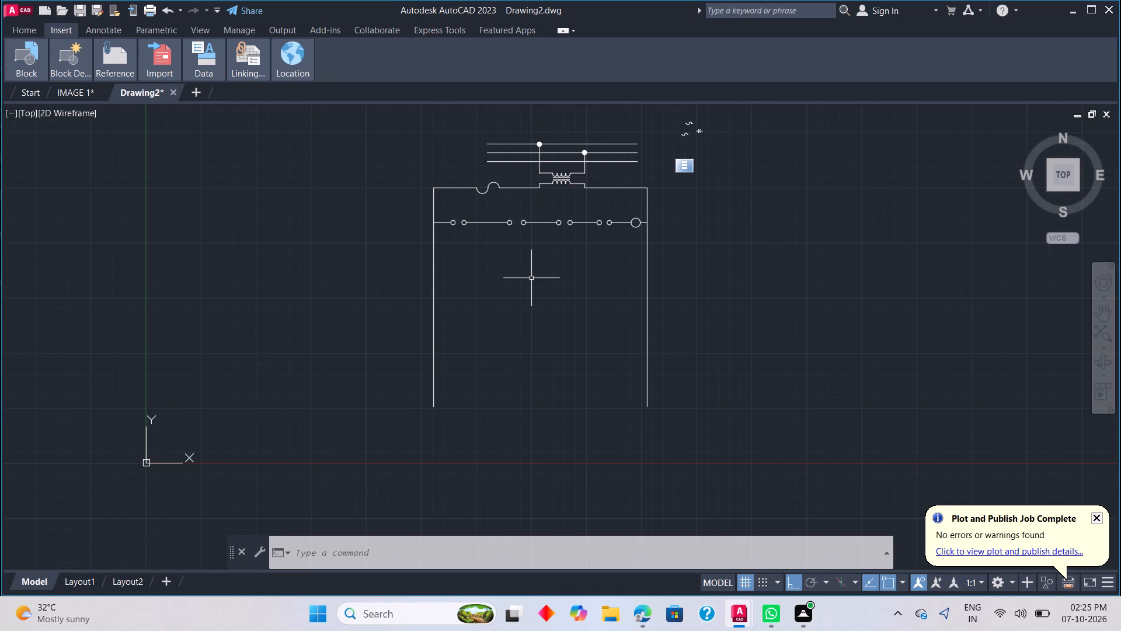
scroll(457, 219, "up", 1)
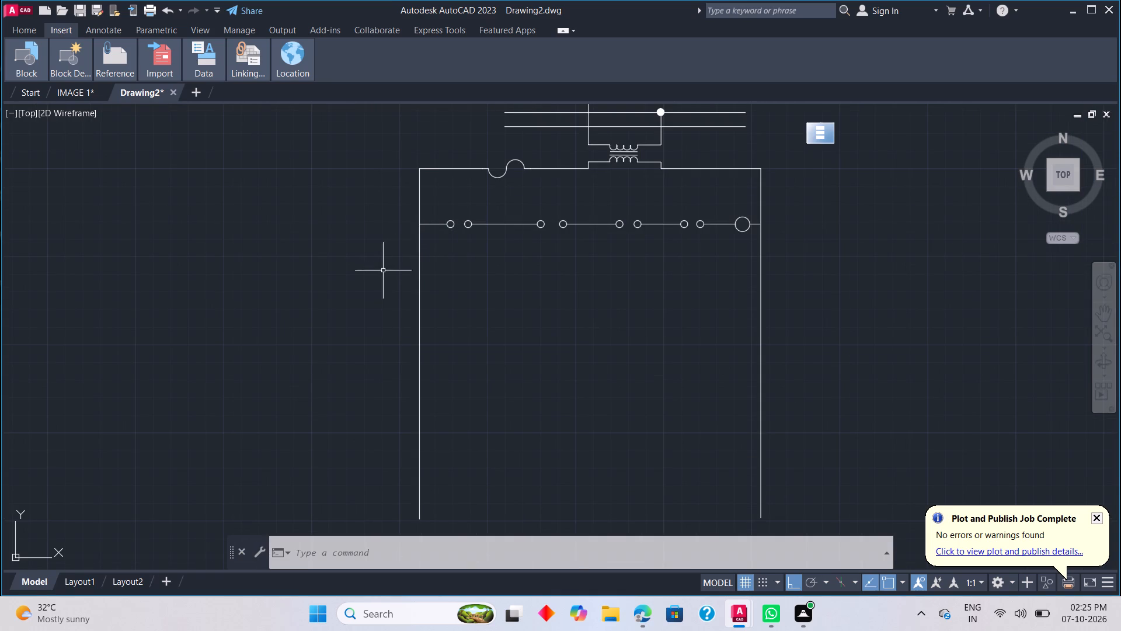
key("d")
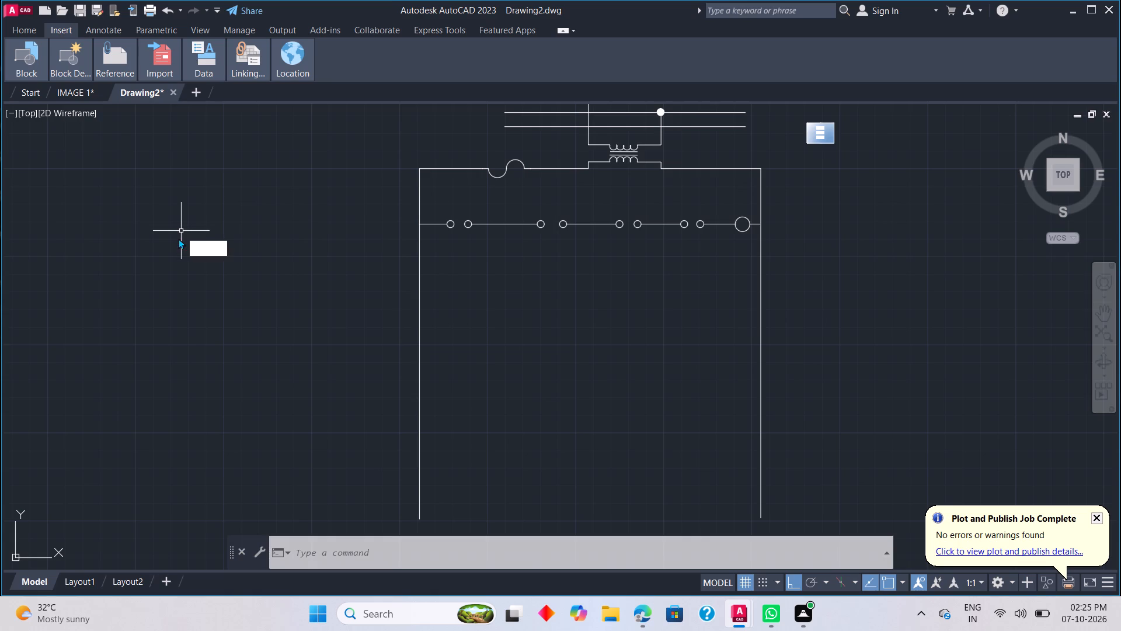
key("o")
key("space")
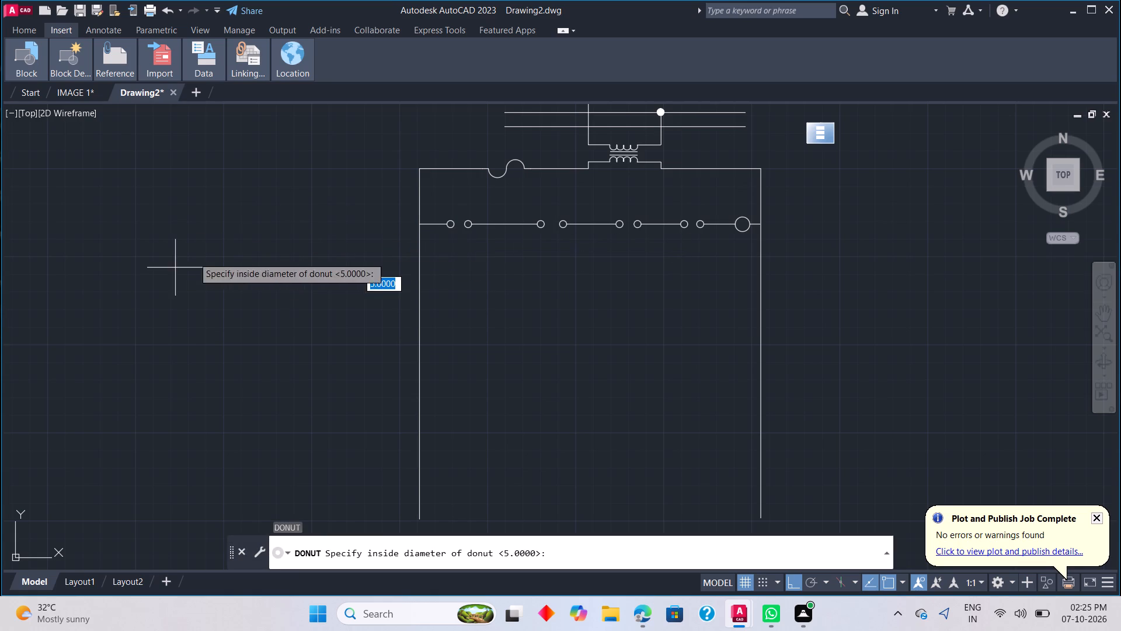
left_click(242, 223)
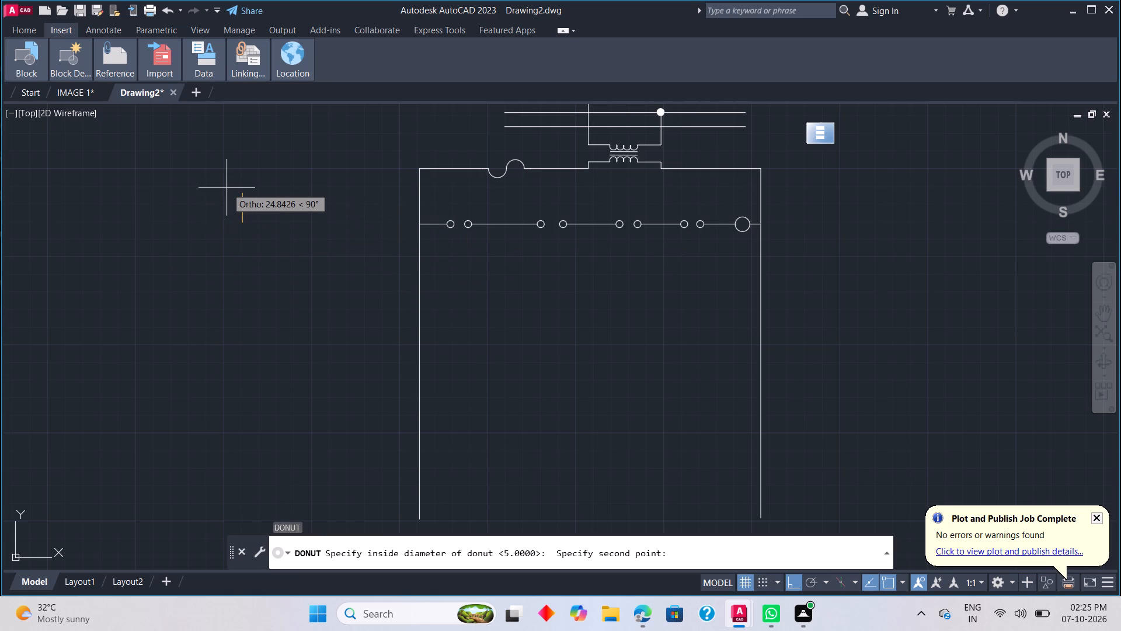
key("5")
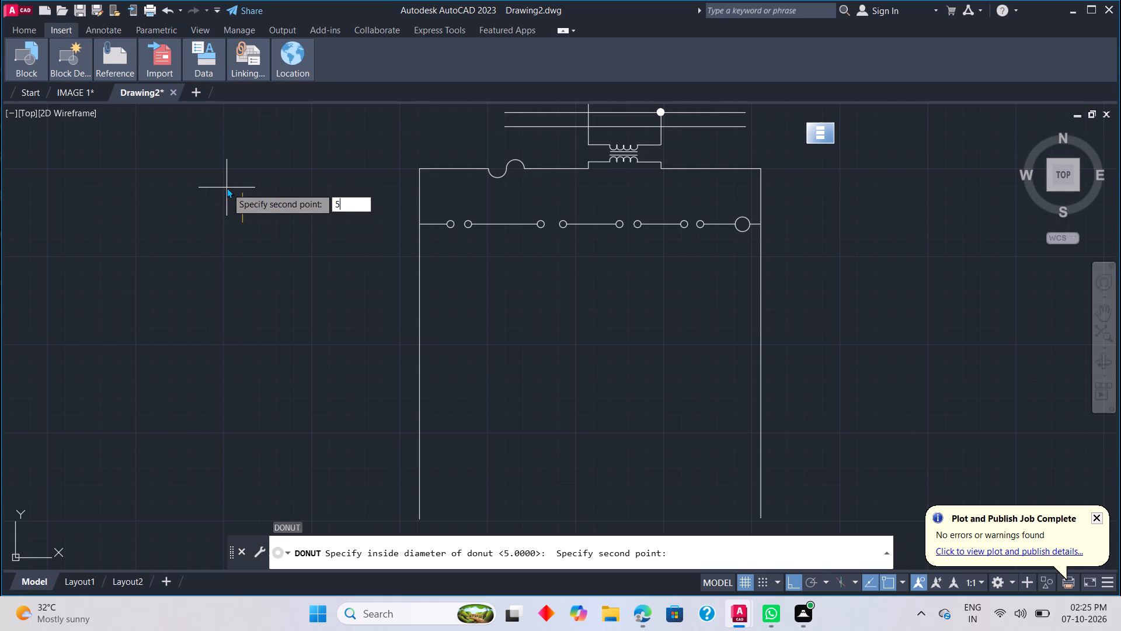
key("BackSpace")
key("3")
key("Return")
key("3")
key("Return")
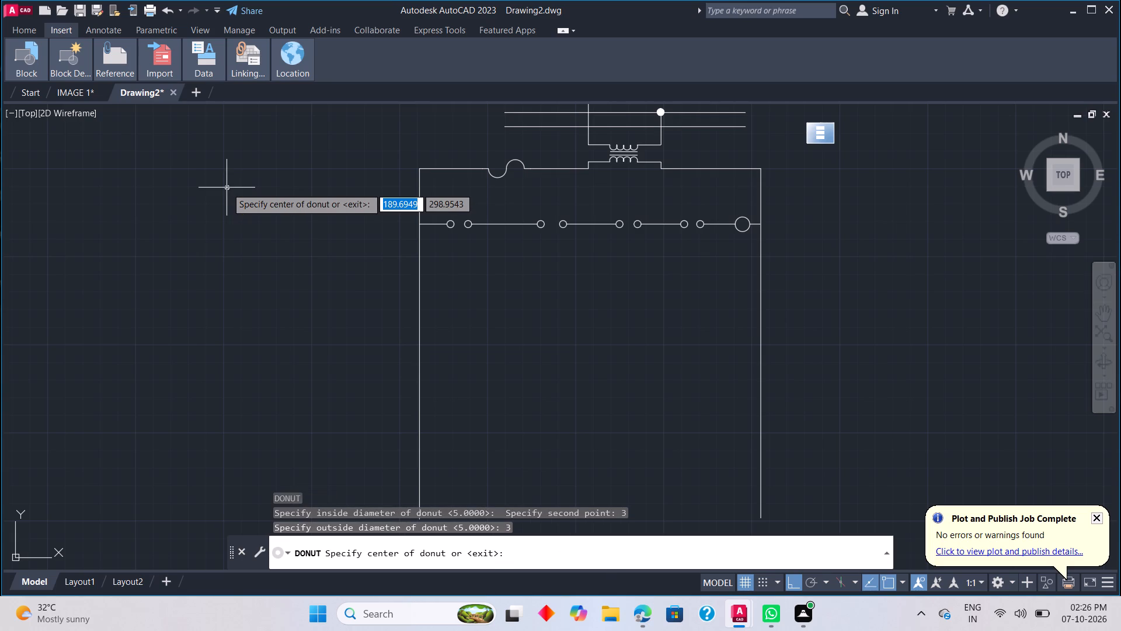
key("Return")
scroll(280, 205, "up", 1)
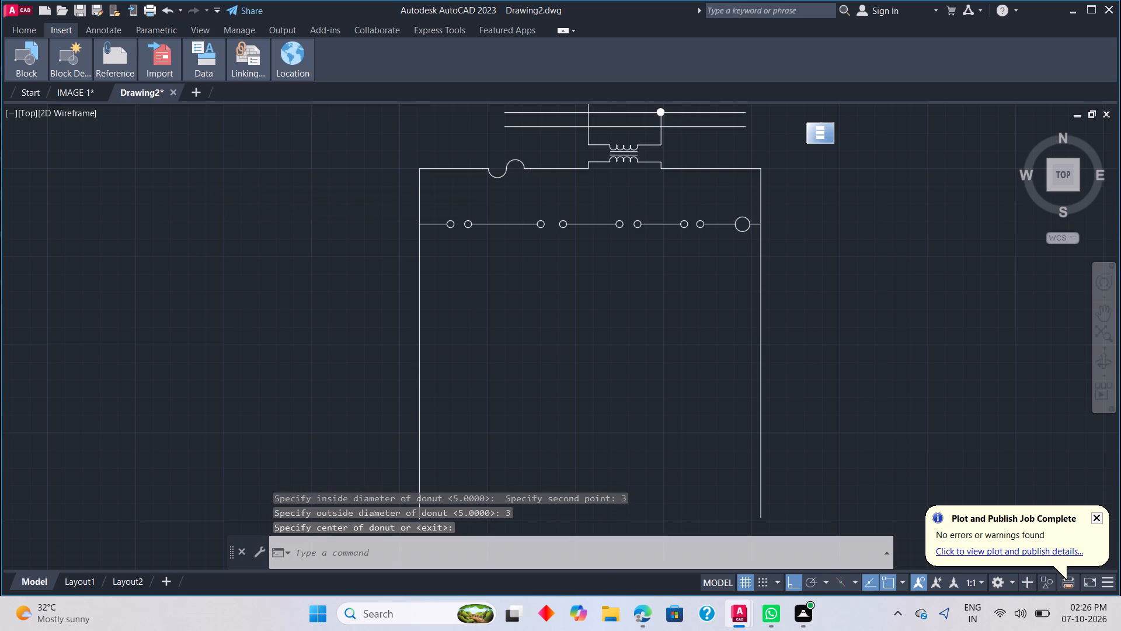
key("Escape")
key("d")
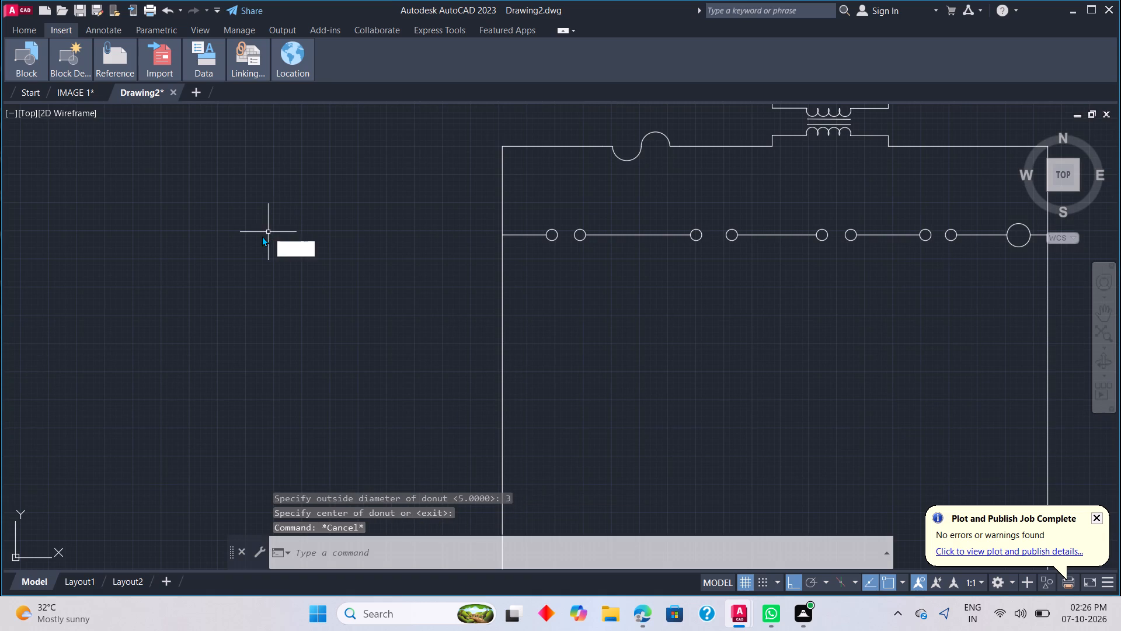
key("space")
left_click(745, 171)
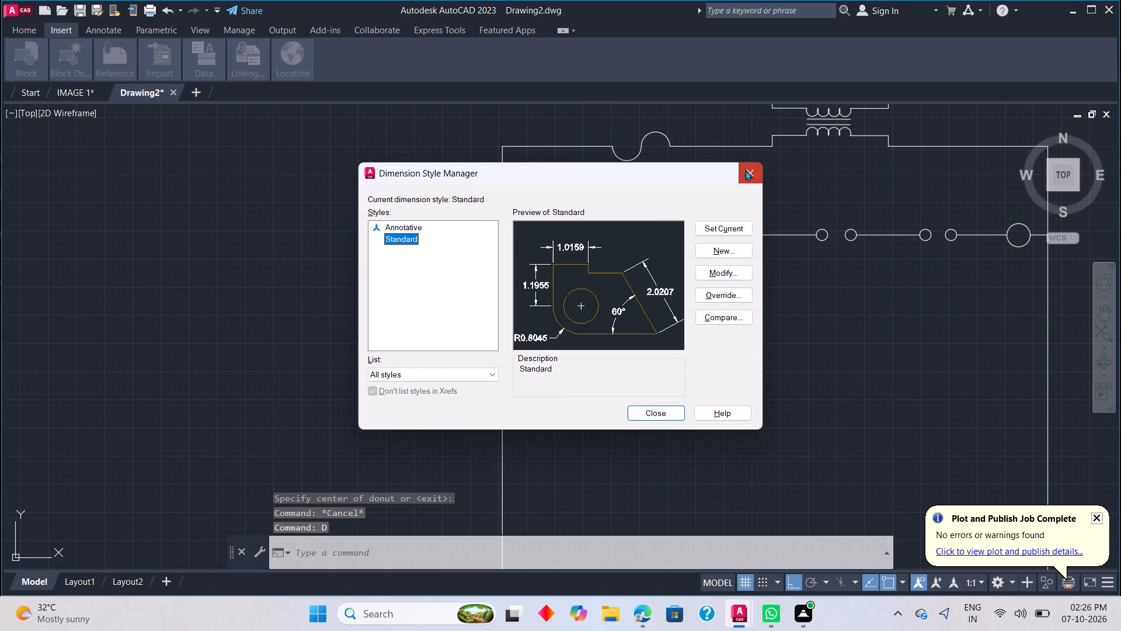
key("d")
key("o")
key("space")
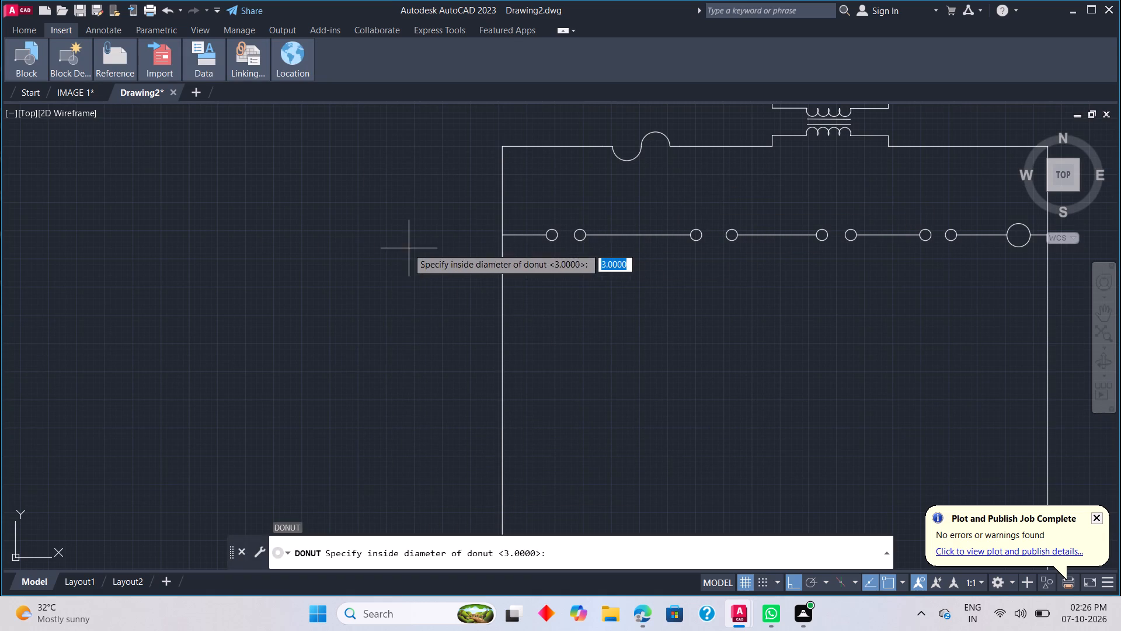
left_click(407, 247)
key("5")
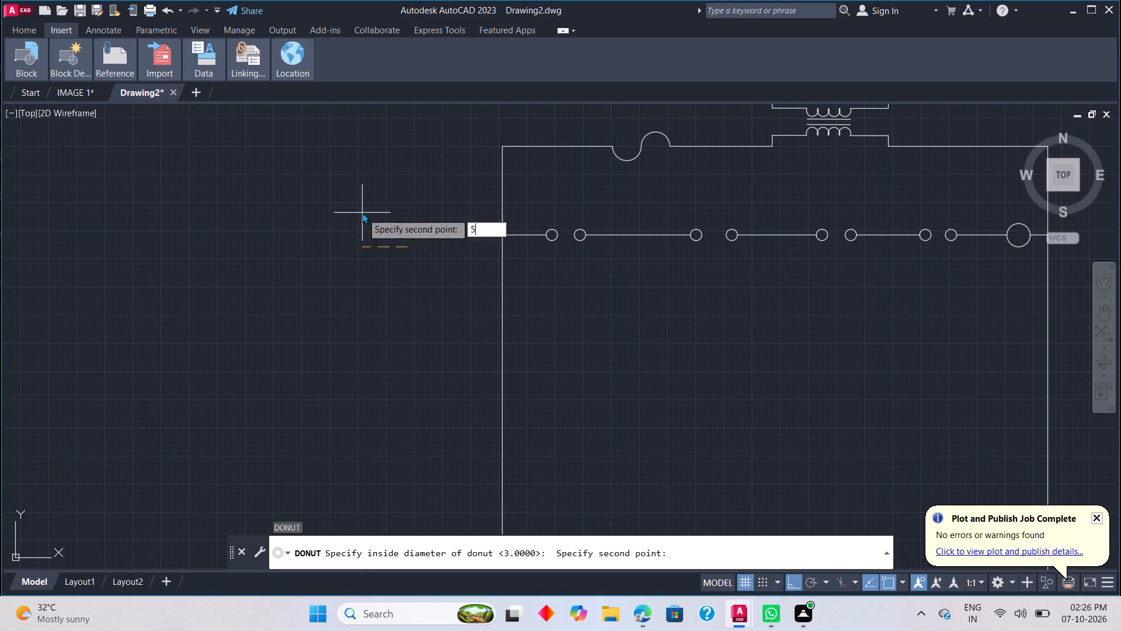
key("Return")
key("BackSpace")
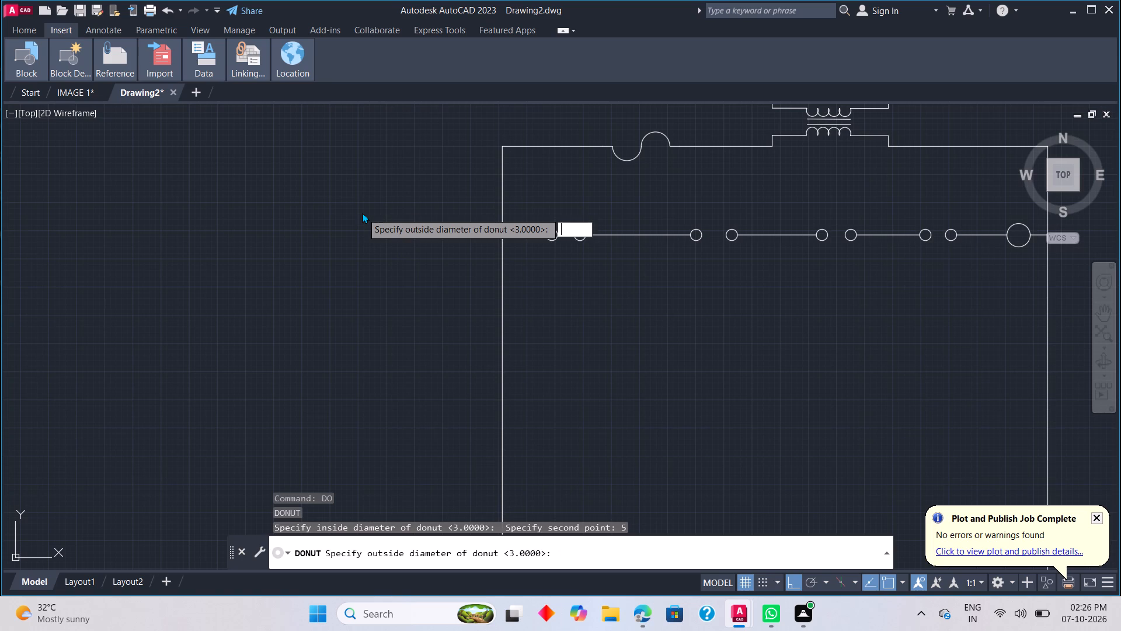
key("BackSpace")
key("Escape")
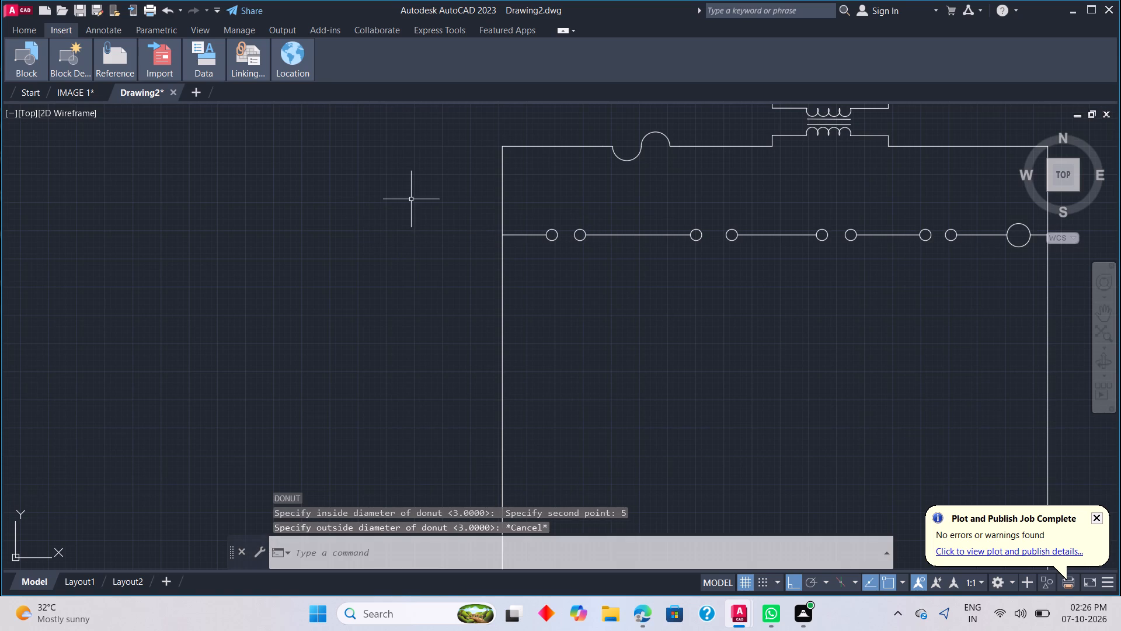
Place one donut with inside and outside diameters of 3 in the empty area left of the rectangle's top-left corner.
type("DO")
key("space")
left_click(411, 199)
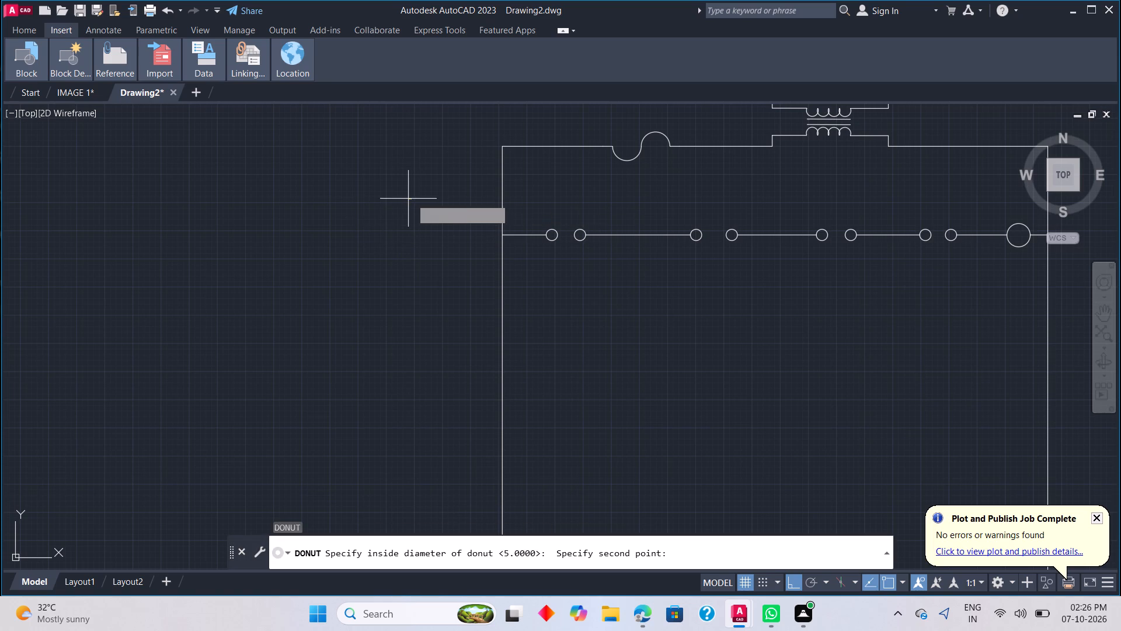
key("3")
key("Return")
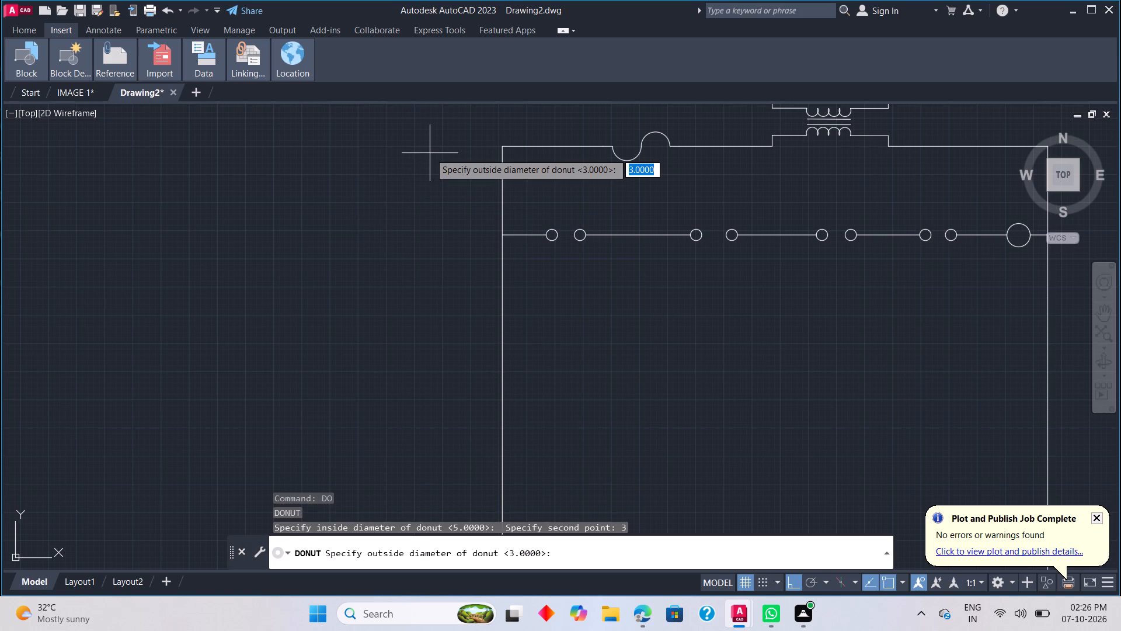
key("3")
key("Return")
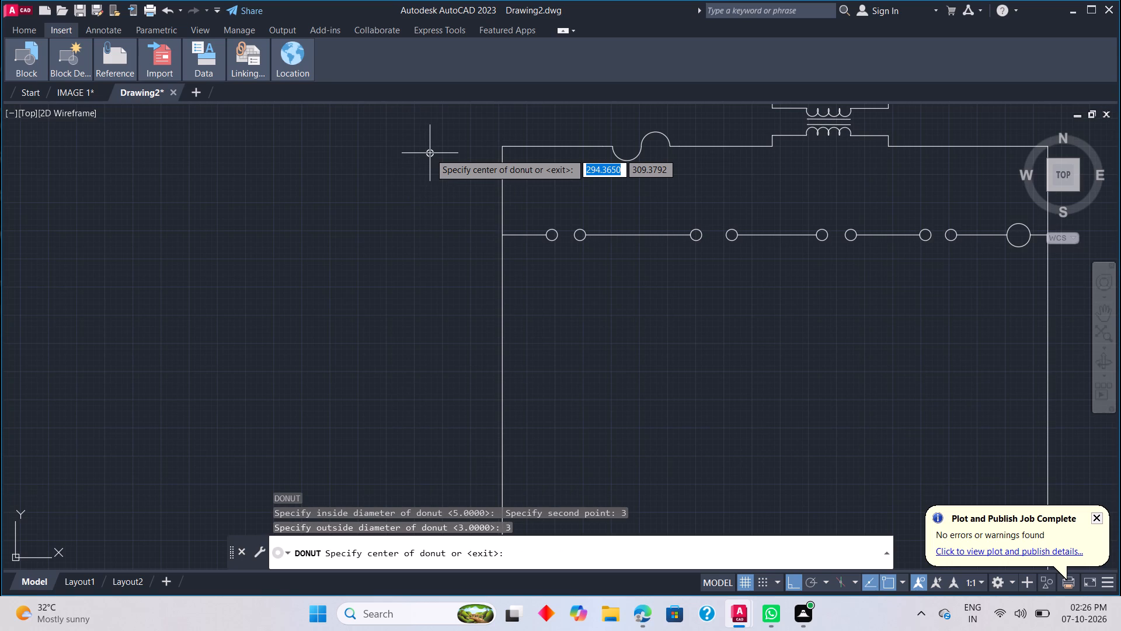
left_click(430, 153)
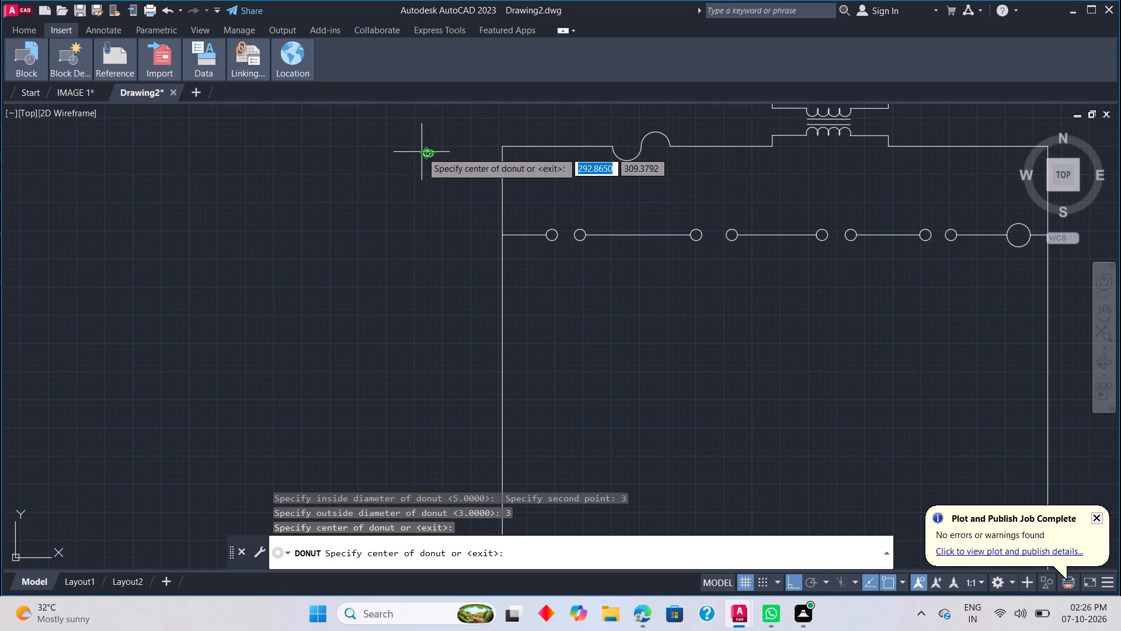
middle_click_drag(422, 152, 387, 286)
scroll(389, 292, "up", 3)
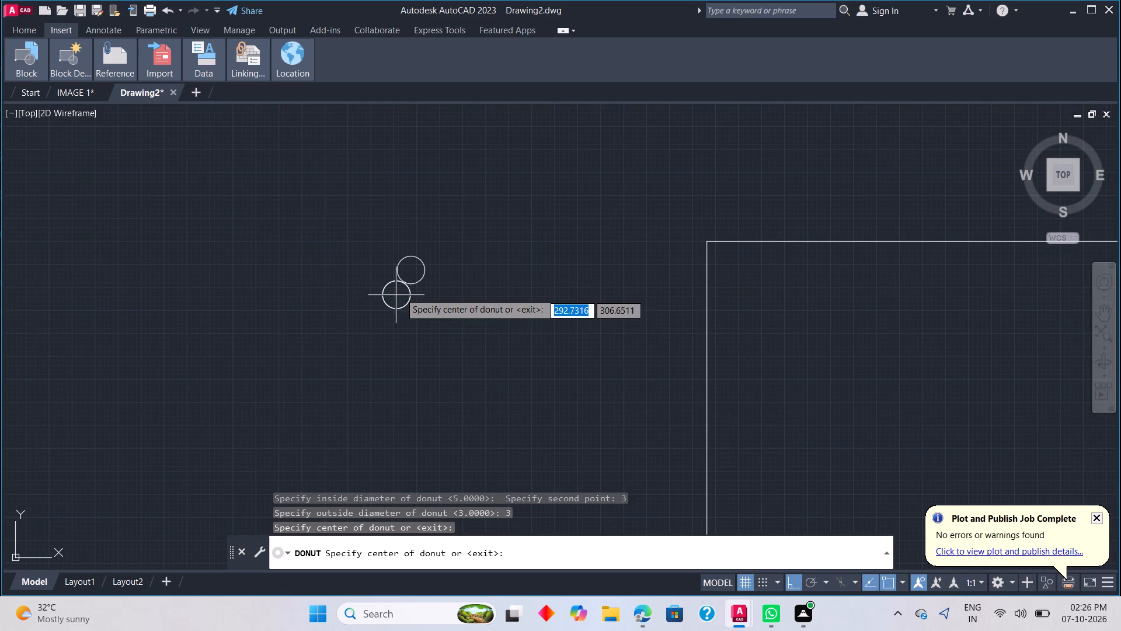
scroll(424, 299, "down", 3)
key("Escape")
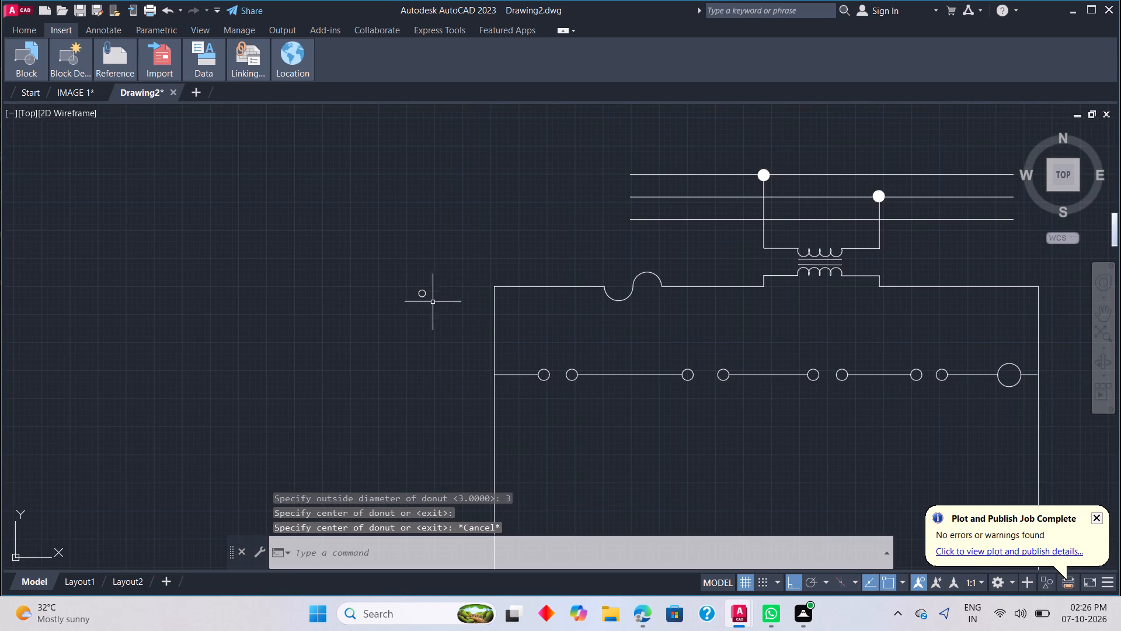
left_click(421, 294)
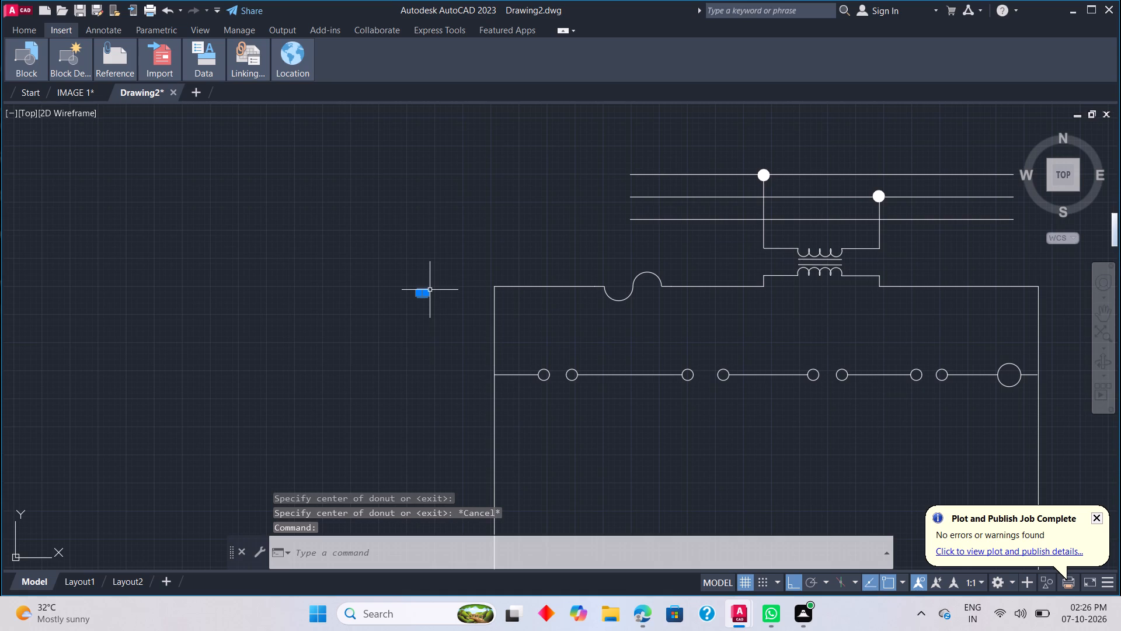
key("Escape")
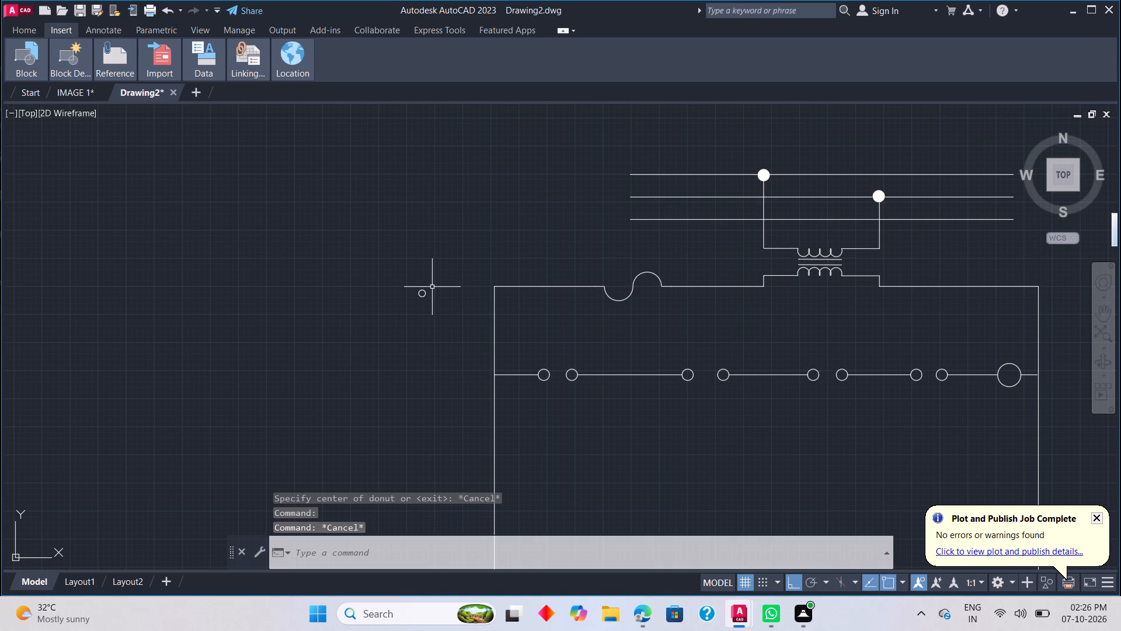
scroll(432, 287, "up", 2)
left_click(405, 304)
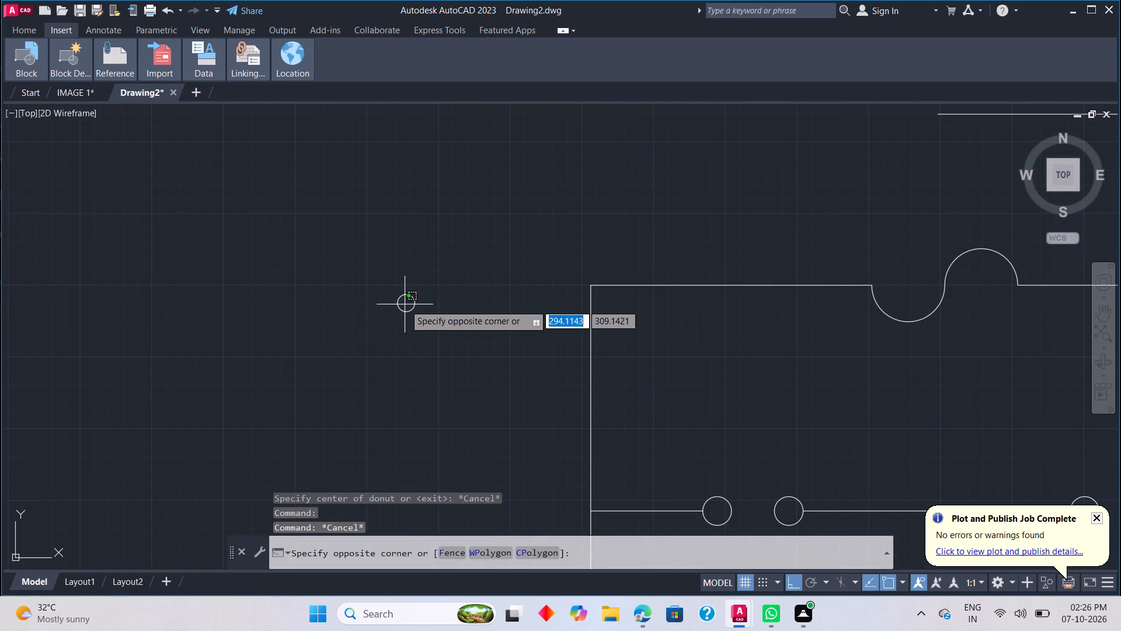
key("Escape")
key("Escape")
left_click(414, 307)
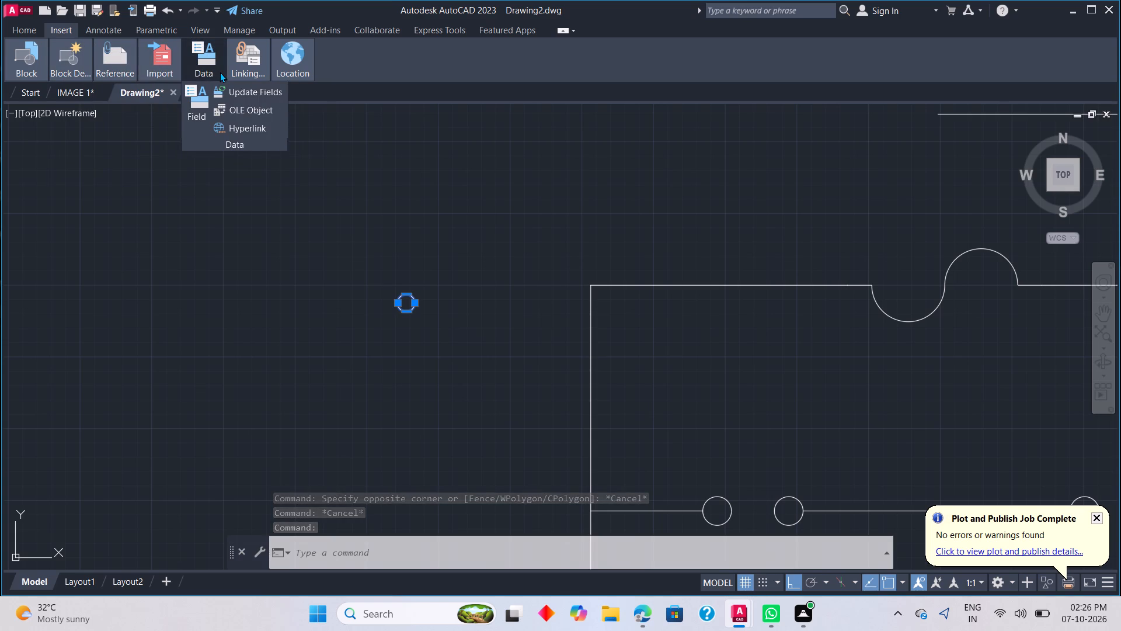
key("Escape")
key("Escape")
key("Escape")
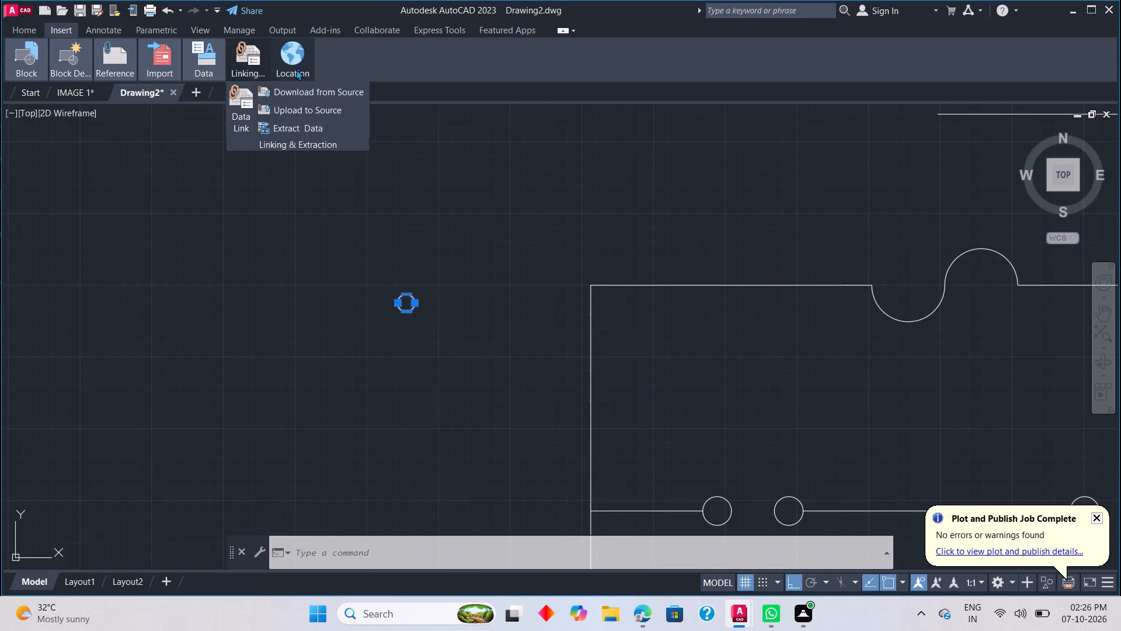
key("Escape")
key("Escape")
Fill the new diameter-3 donut outside the rectangle with a solid hatch.
key("h")
key("space")
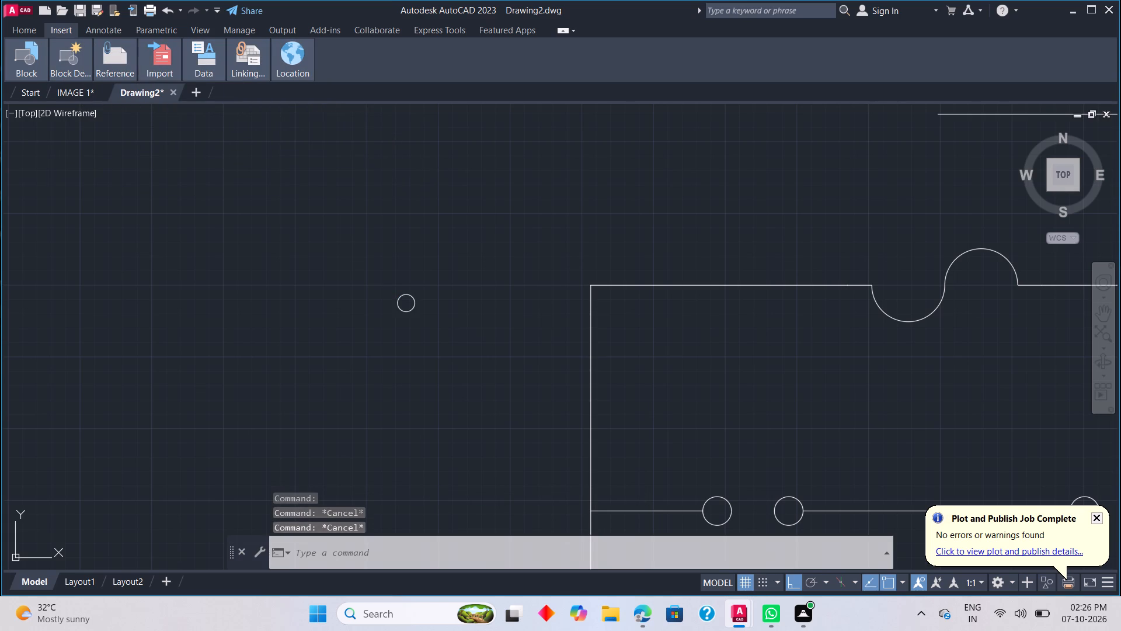
left_click(411, 306)
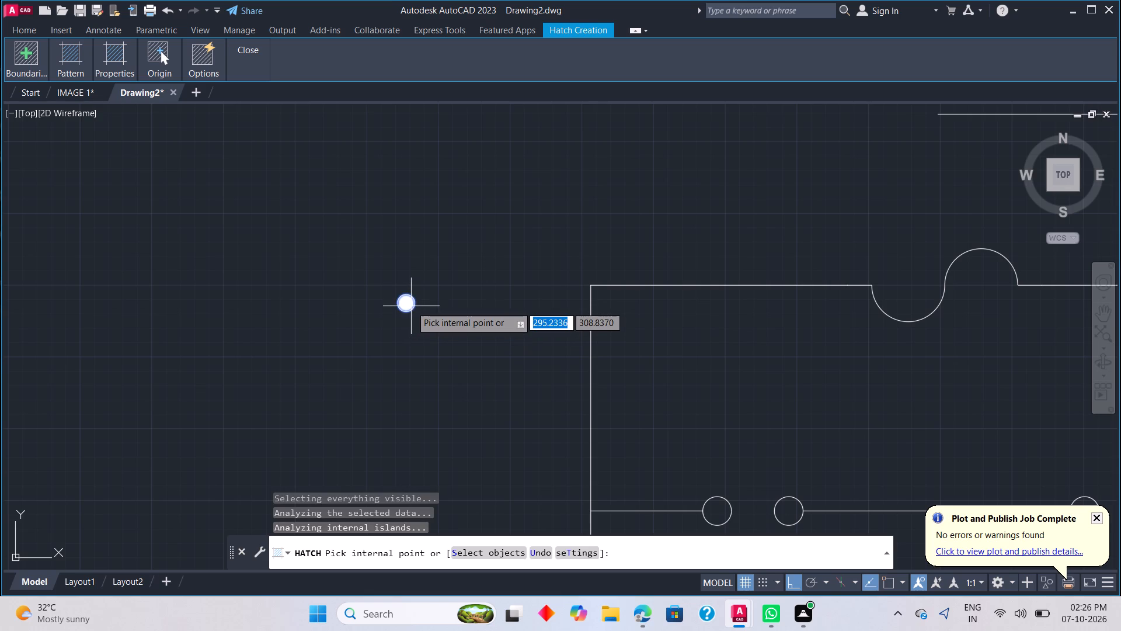
scroll(416, 313, "down", 6)
middle_click(417, 335)
middle_click_drag(417, 335, 427, 269)
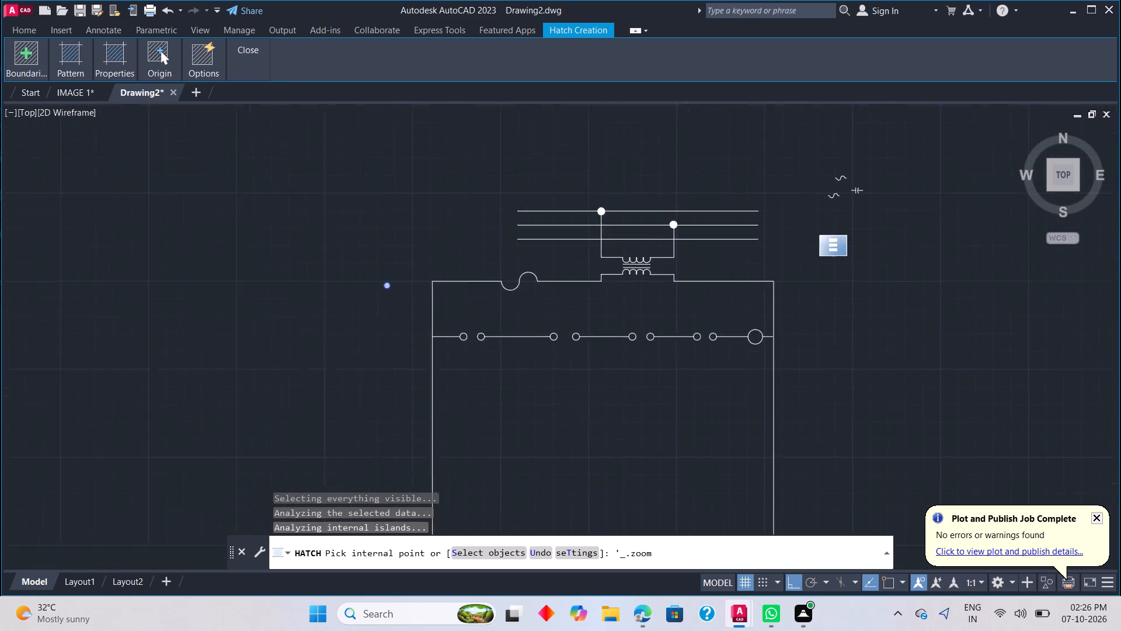
key("Escape")
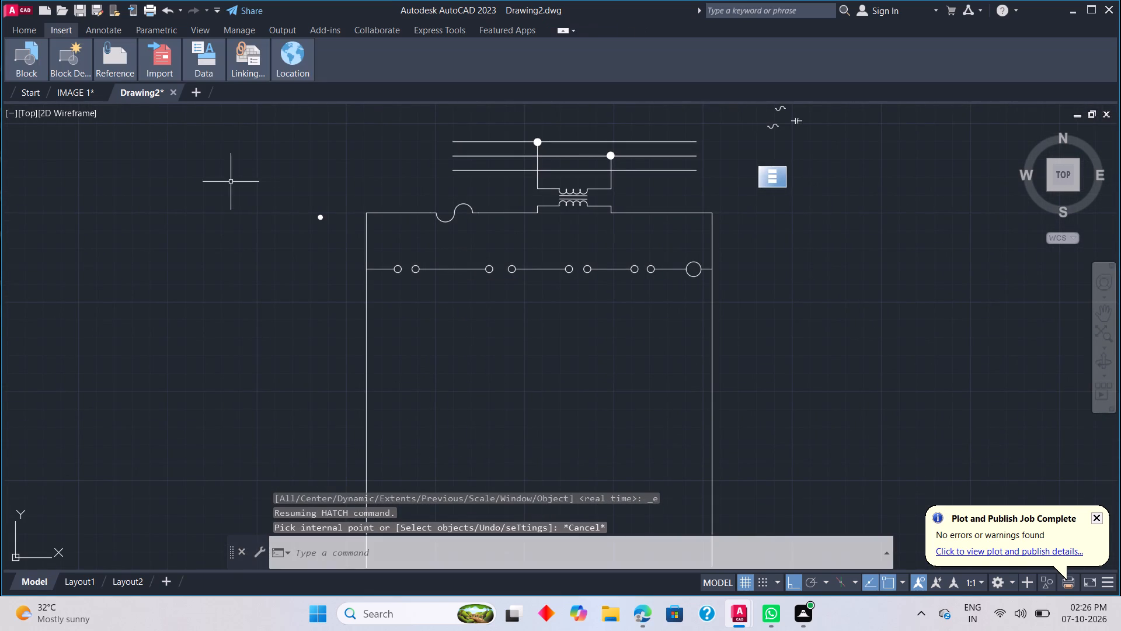
Move the filled dot onto the junction of the horizontal rung and the rectangle's left vertical line, with ortho off.
scroll(217, 175, "up", 1)
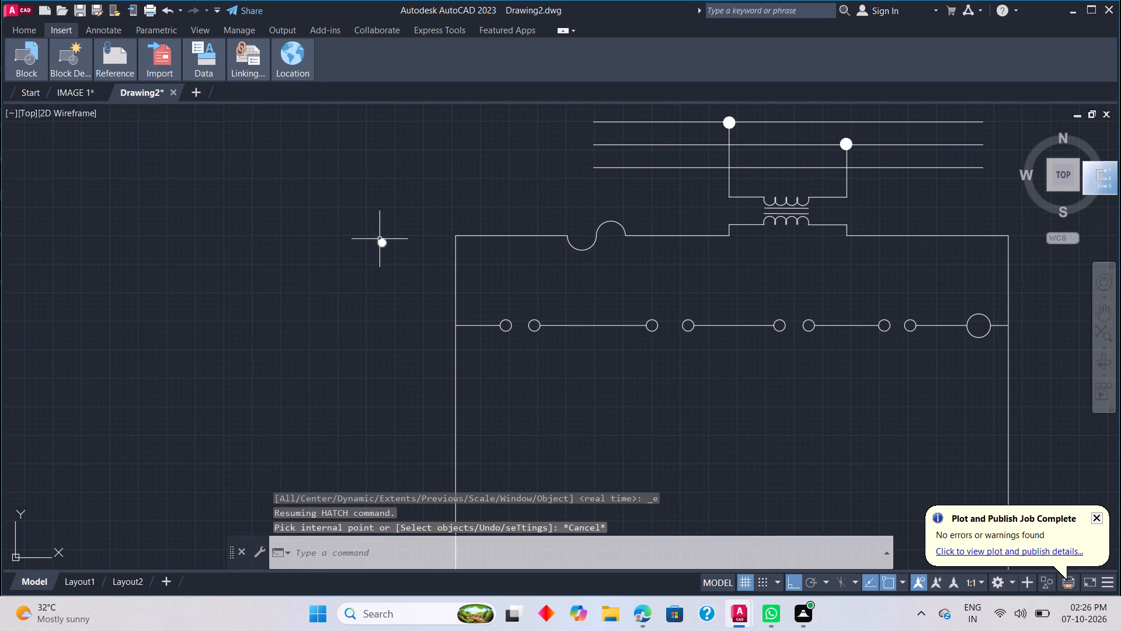
key("m")
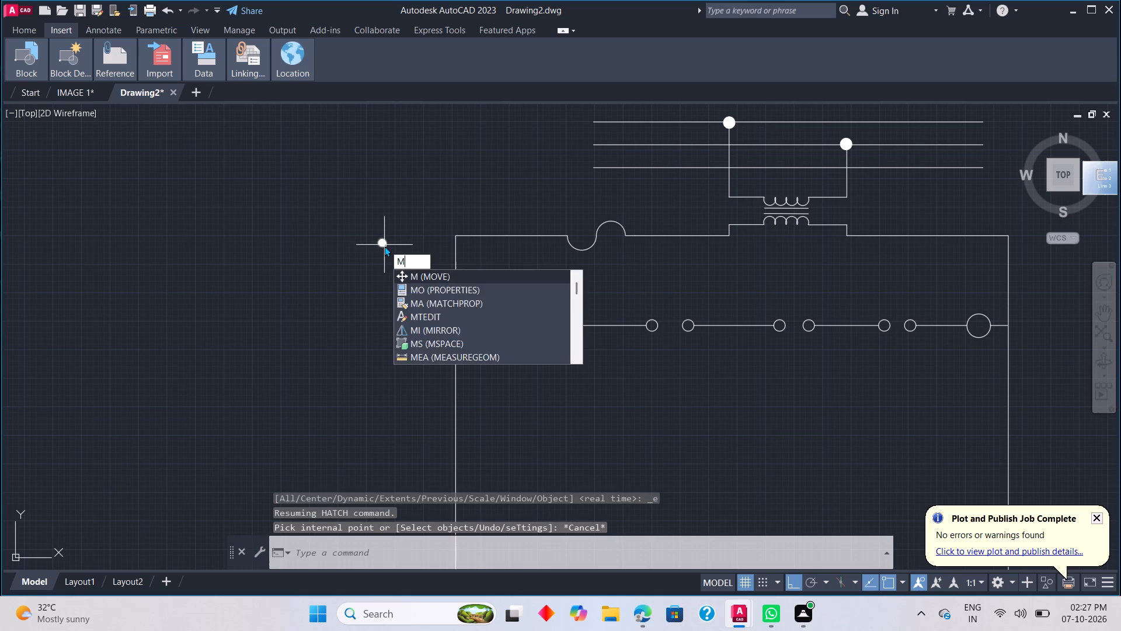
key("space")
left_click(384, 246)
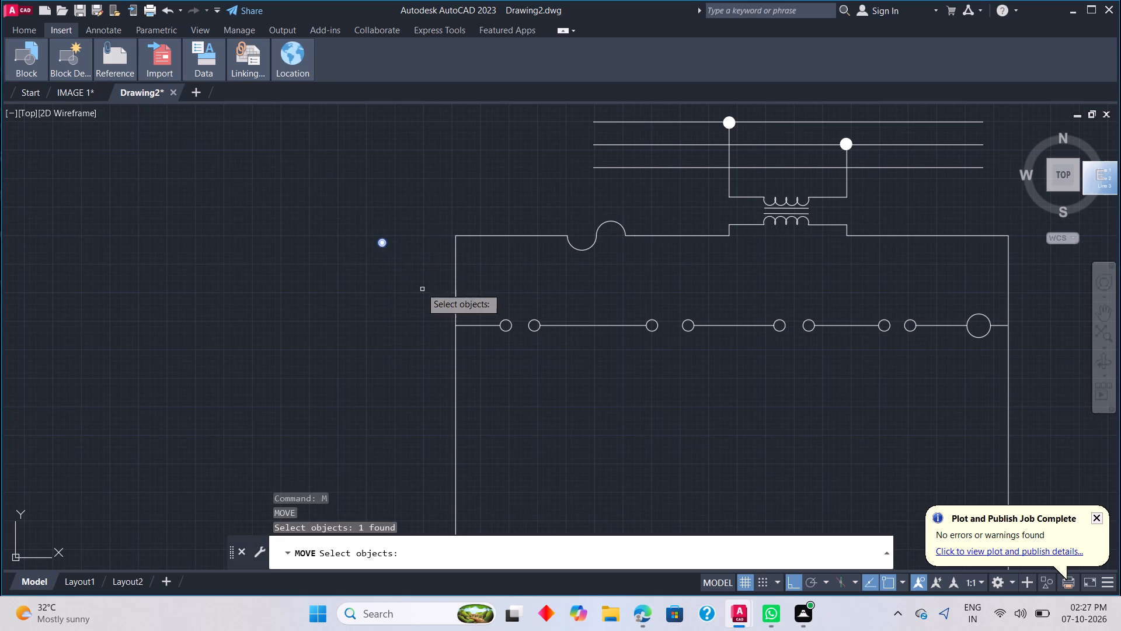
key("space")
left_click(380, 238)
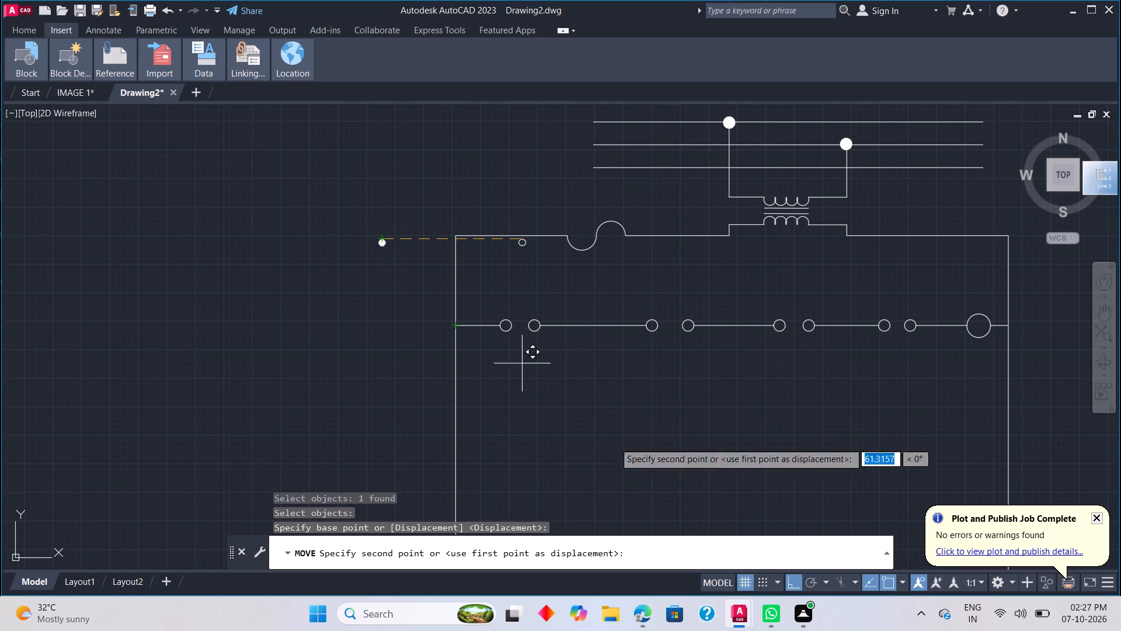
left_click(795, 590)
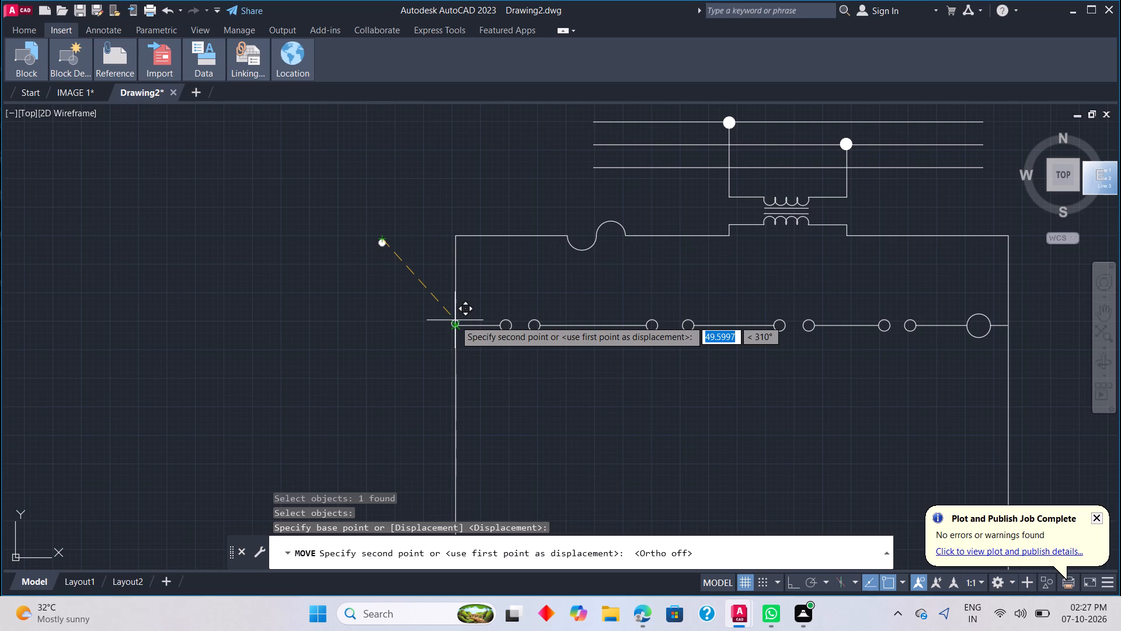
scroll(452, 322, "up", 6)
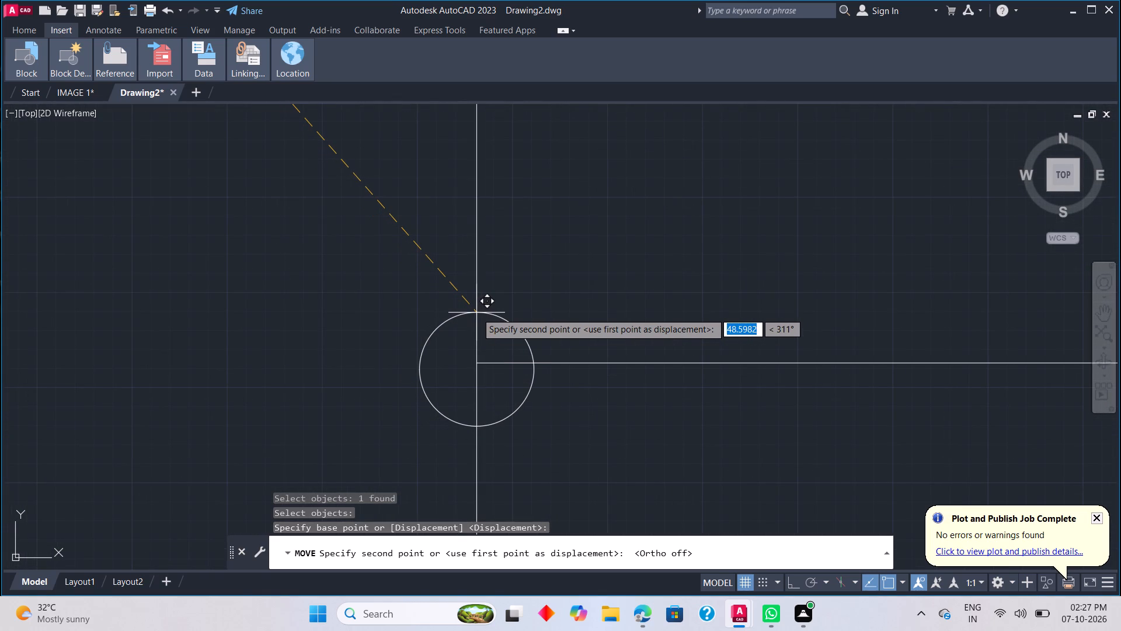
left_click(476, 313)
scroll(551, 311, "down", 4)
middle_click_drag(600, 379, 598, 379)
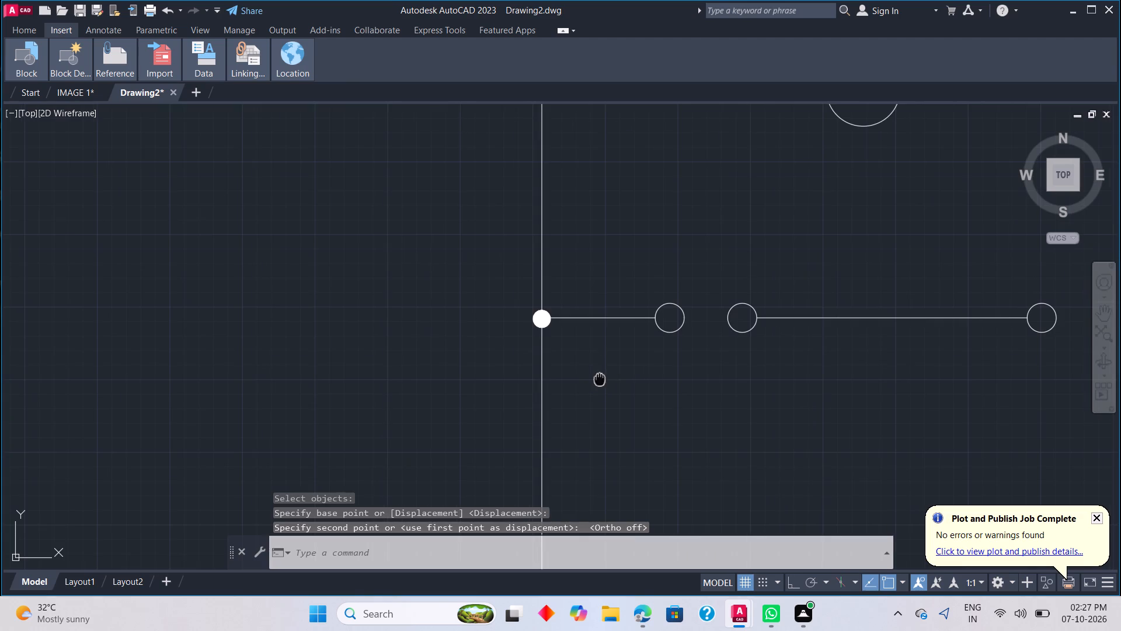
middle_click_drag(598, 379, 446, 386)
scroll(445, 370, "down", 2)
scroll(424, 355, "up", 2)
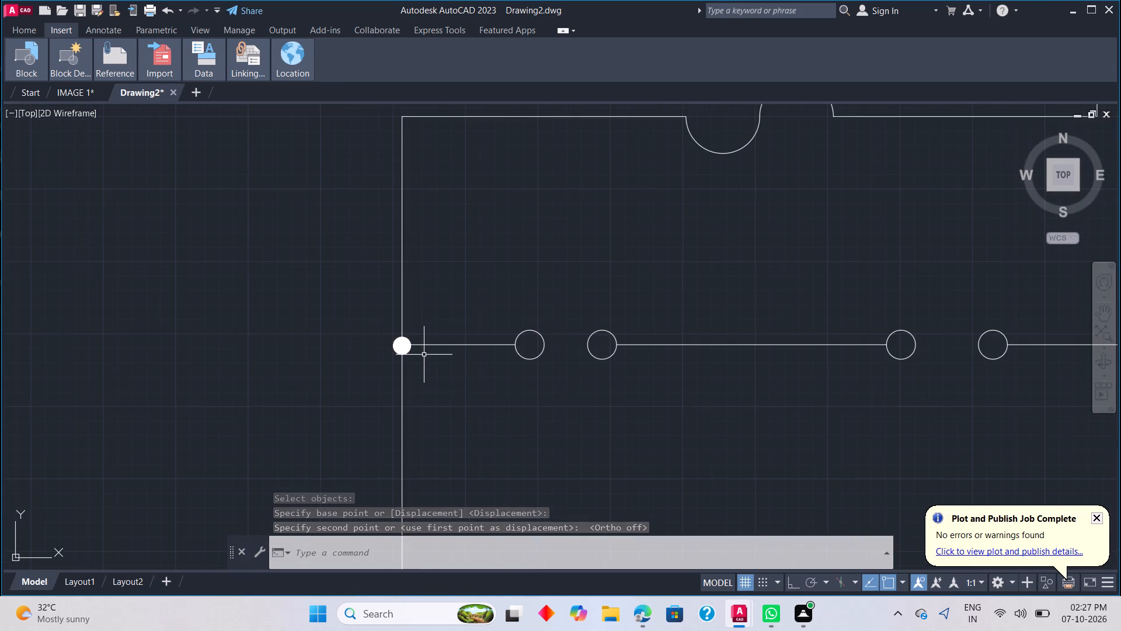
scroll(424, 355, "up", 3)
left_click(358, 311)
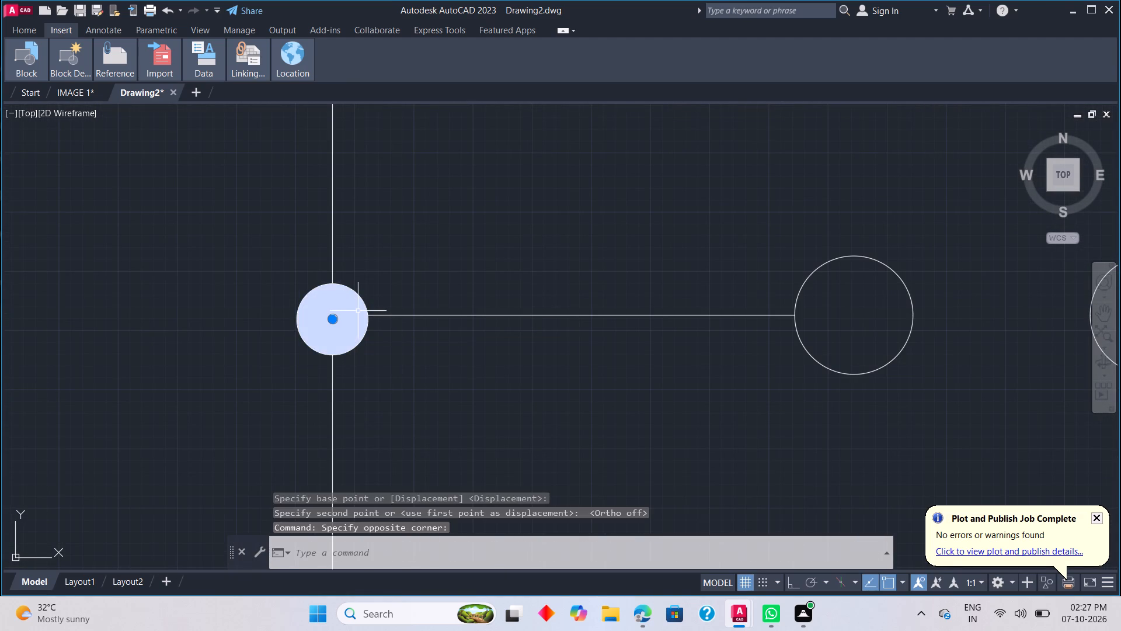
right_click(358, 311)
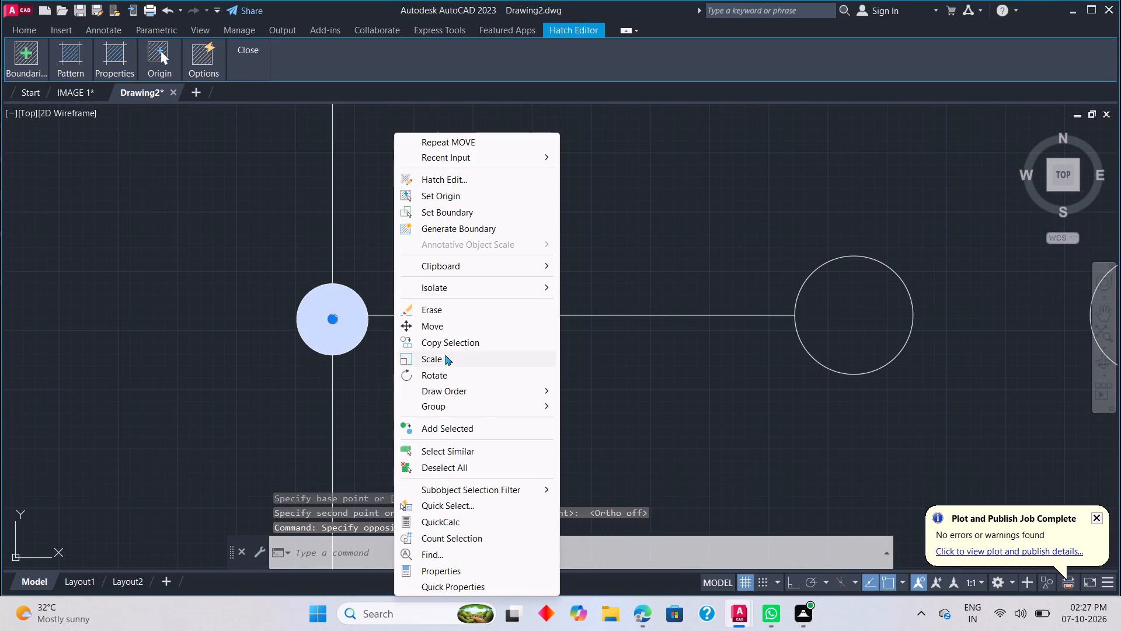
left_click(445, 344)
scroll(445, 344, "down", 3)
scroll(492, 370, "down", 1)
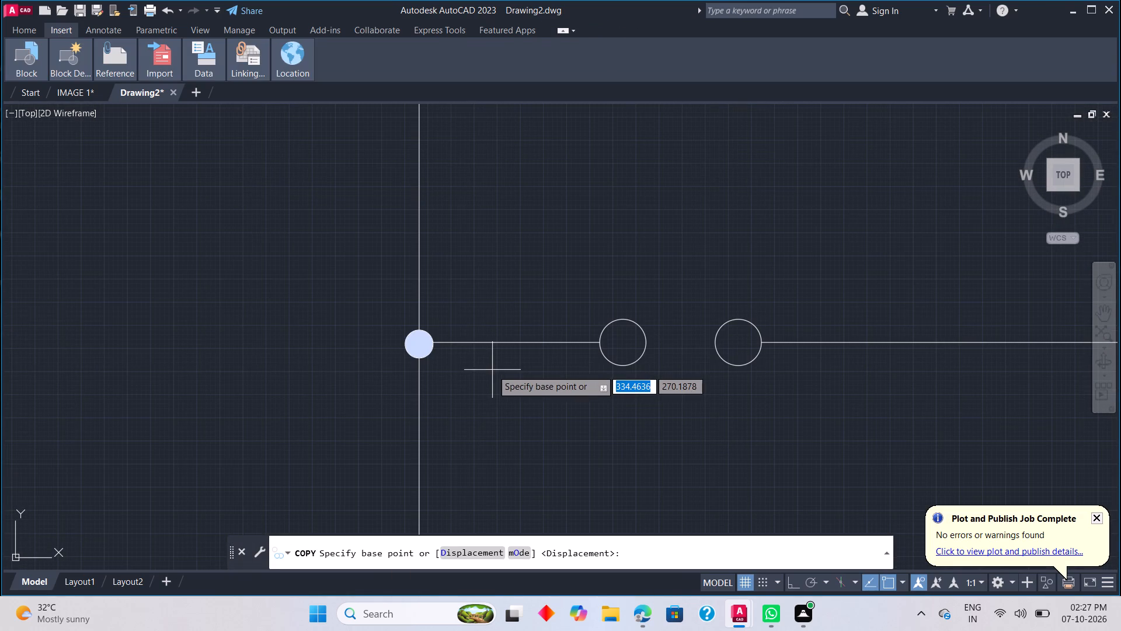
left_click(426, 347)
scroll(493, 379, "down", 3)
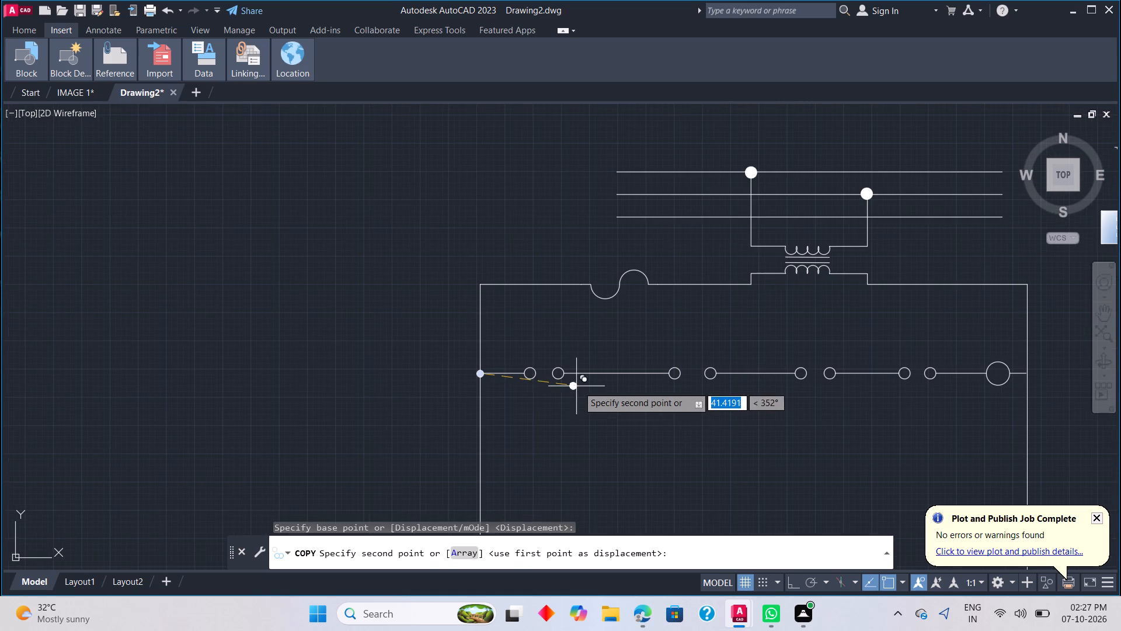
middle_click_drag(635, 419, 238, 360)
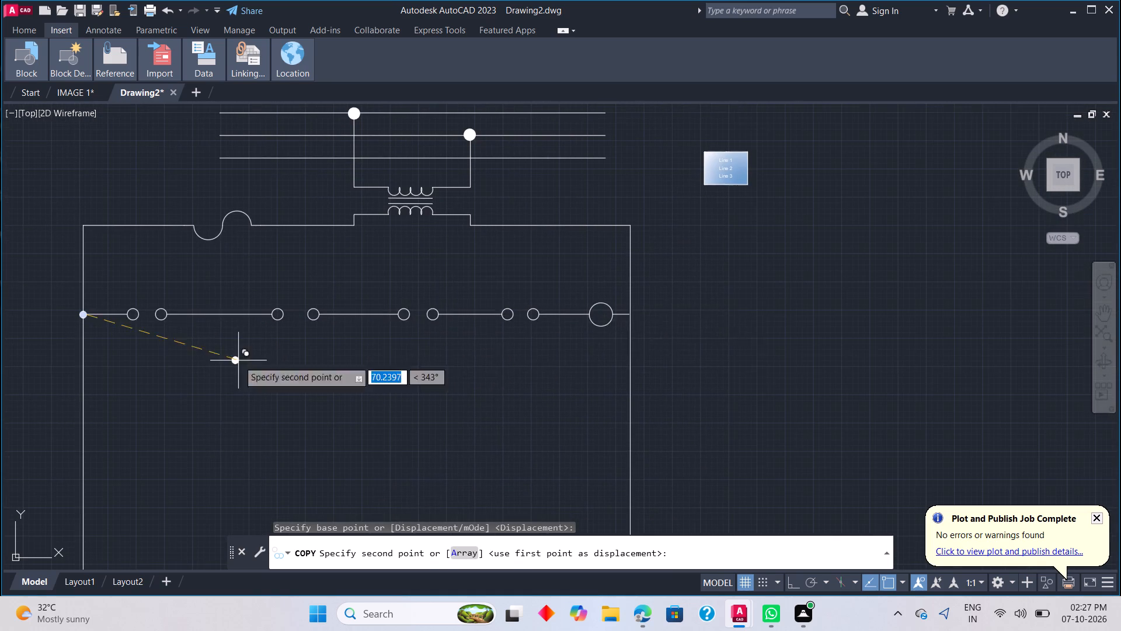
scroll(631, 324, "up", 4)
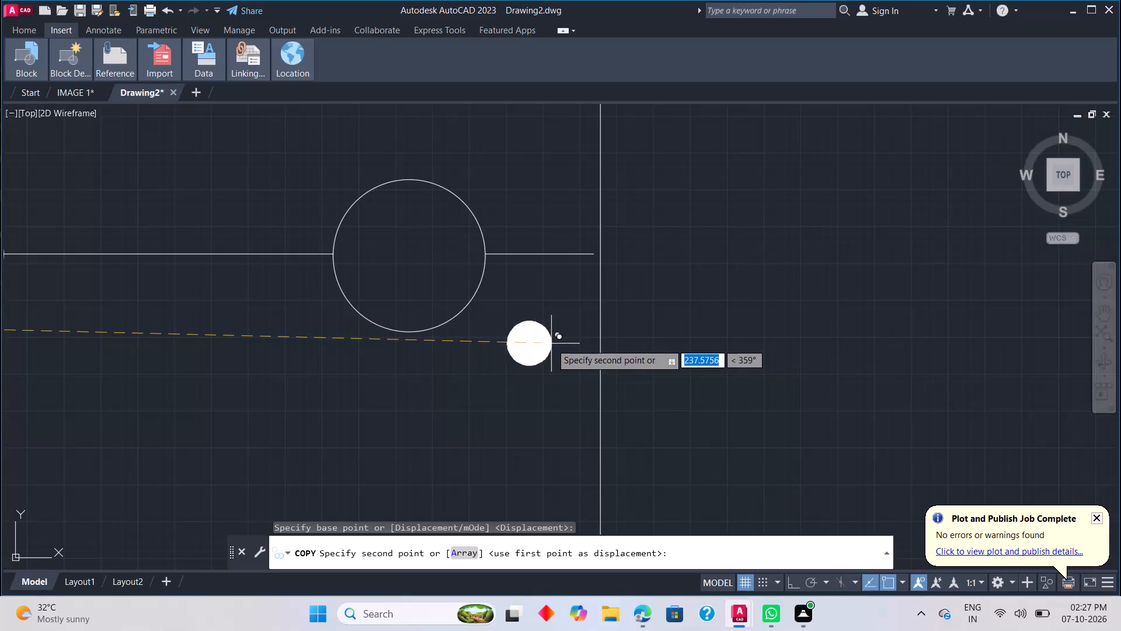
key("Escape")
Extend the short horizontal line beyond the circular load to the rectangle's right vertical line.
key("e")
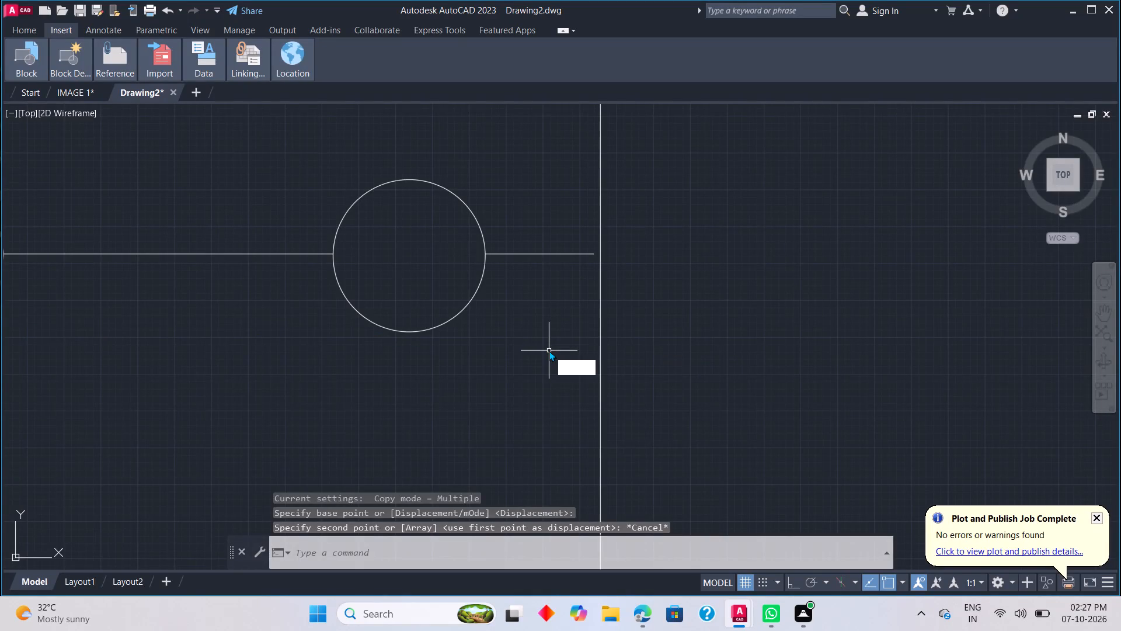
key("x")
key("space")
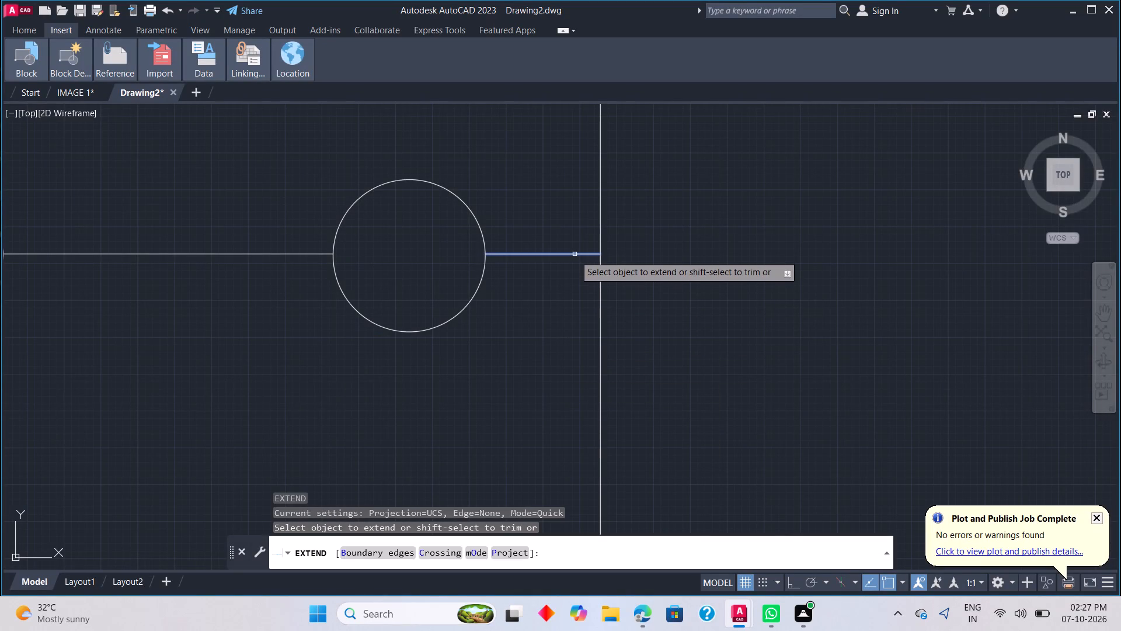
left_click(575, 254)
key("Escape")
Copy the filled dot from the rung's left junction to its junction with the rectangle's right vertical line.
scroll(267, 367, "down", 3)
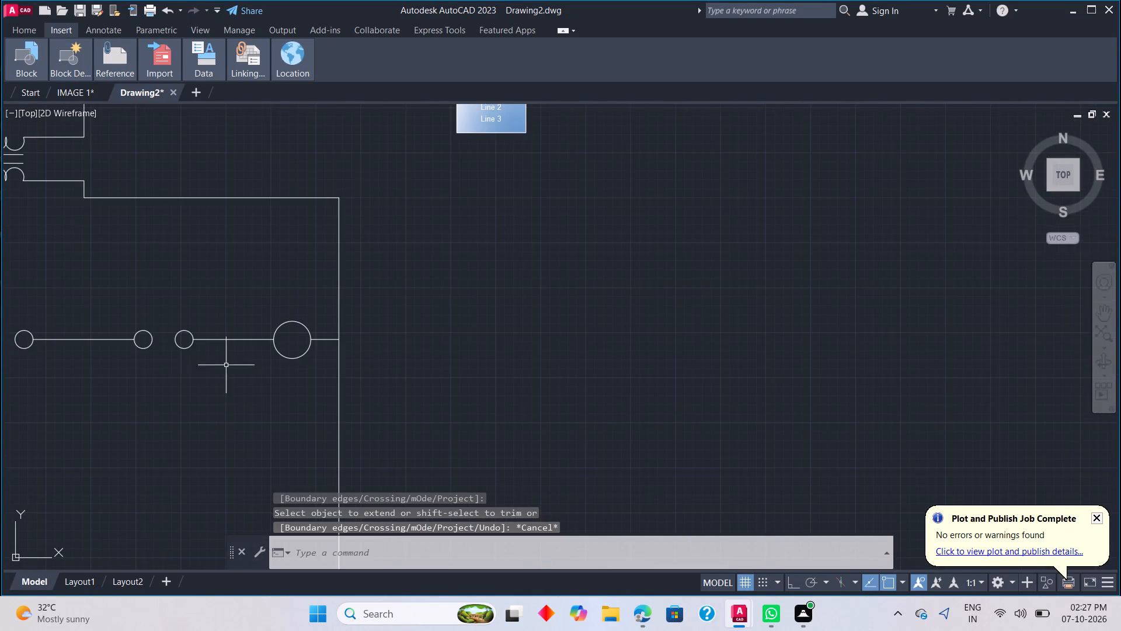
middle_click_drag(173, 365, 524, 348)
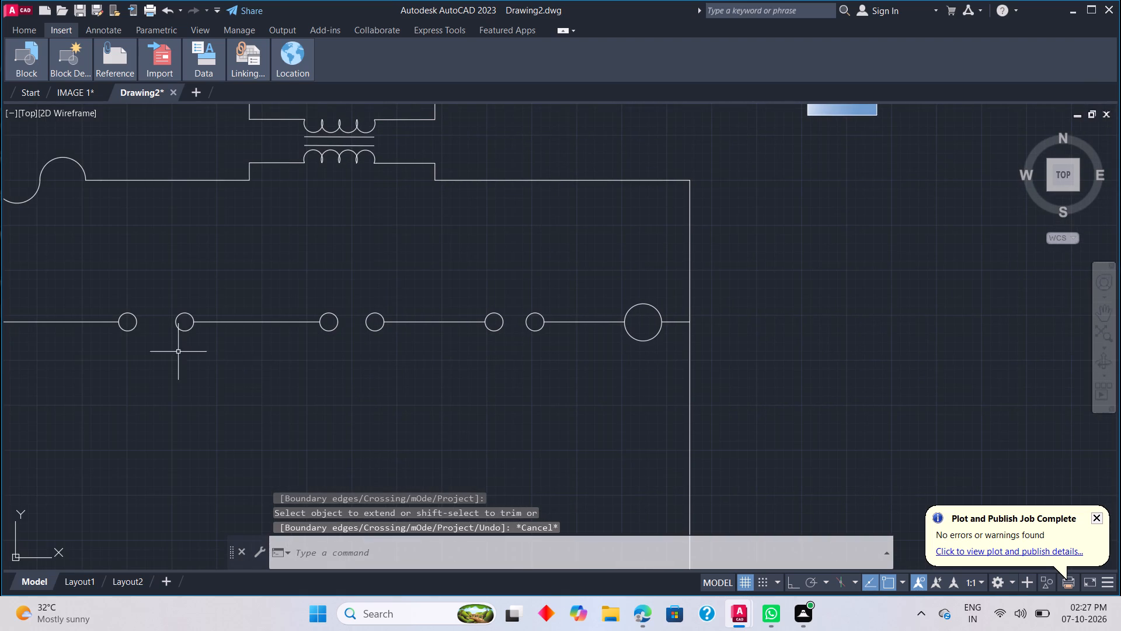
scroll(121, 353, "down", 2)
middle_click(105, 352)
middle_click_drag(105, 352, 306, 365)
scroll(253, 346, "up", 2)
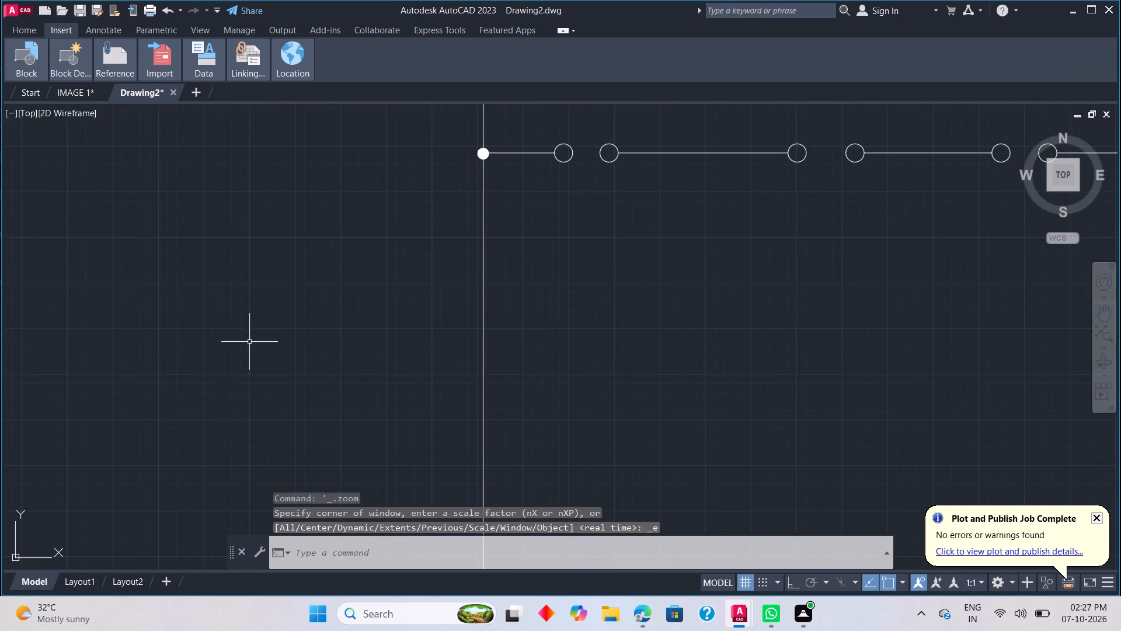
left_click(485, 154)
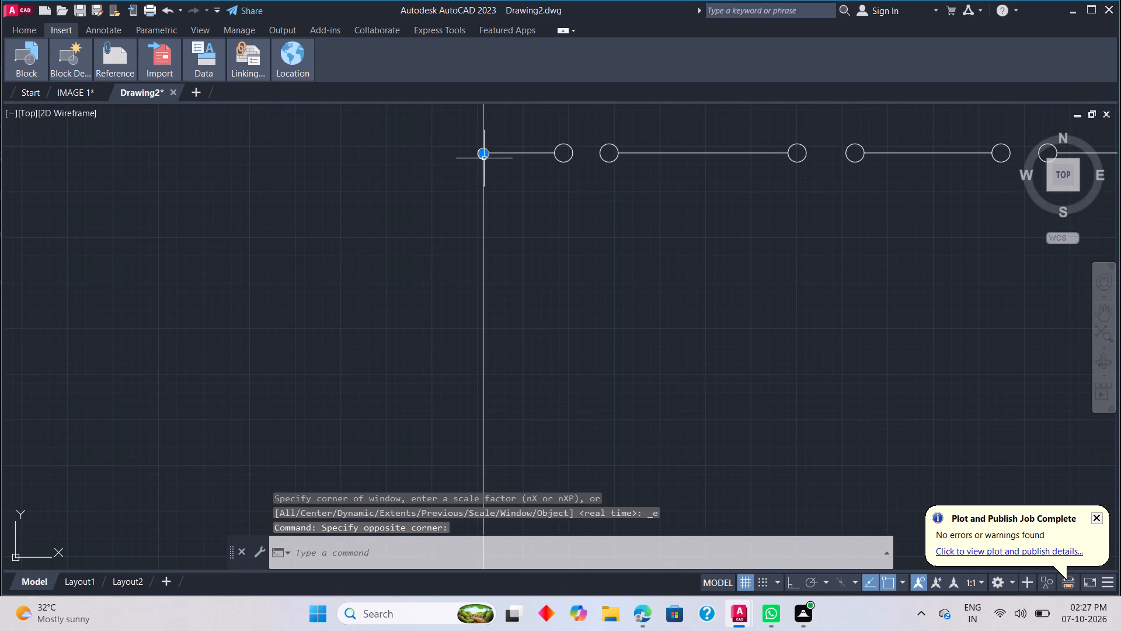
right_click(489, 171)
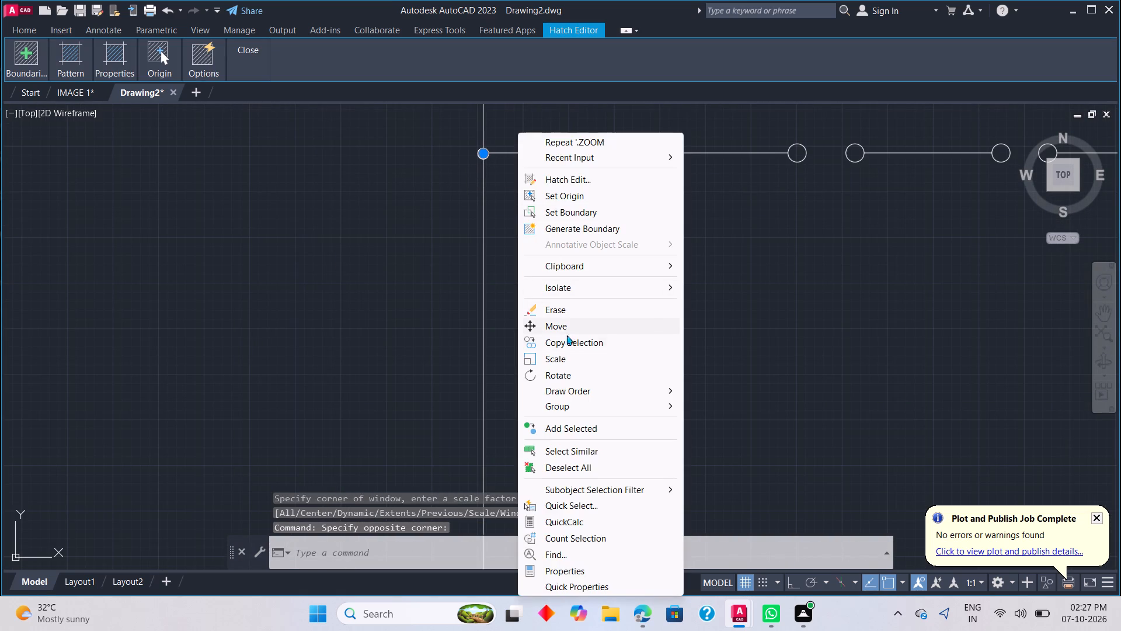
left_click(565, 342)
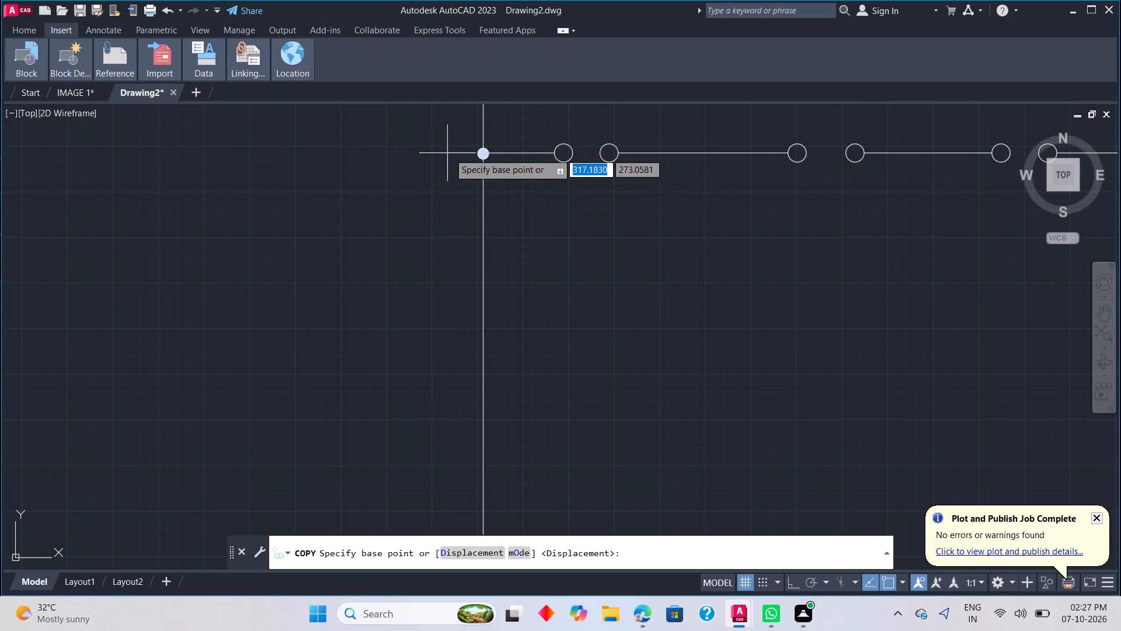
left_click(482, 158)
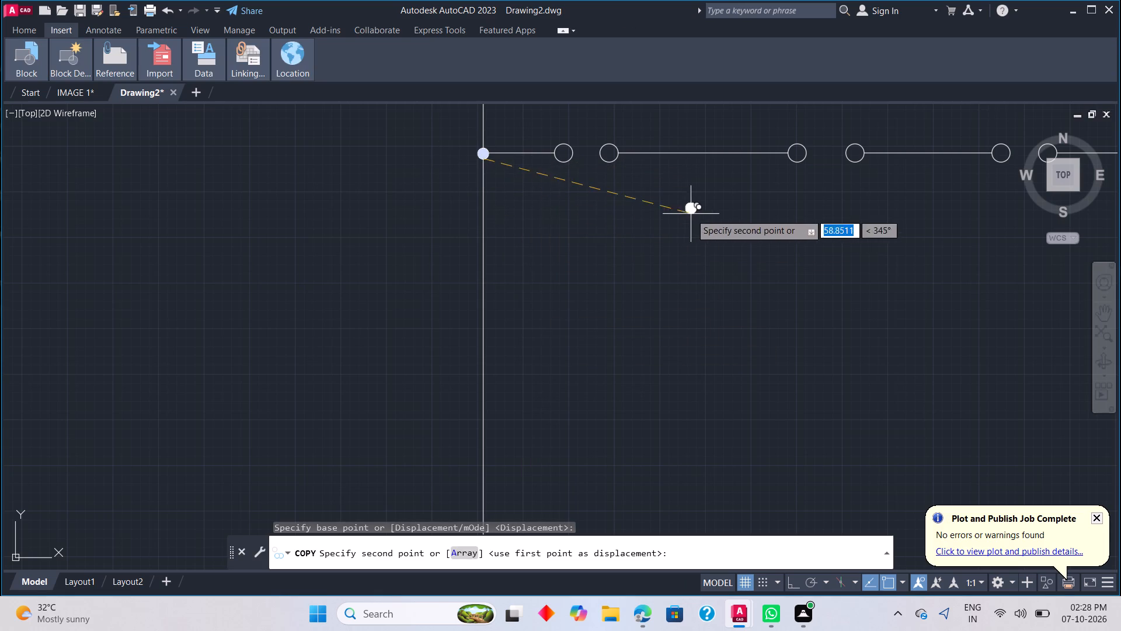
middle_click_drag(691, 214, 103, 318)
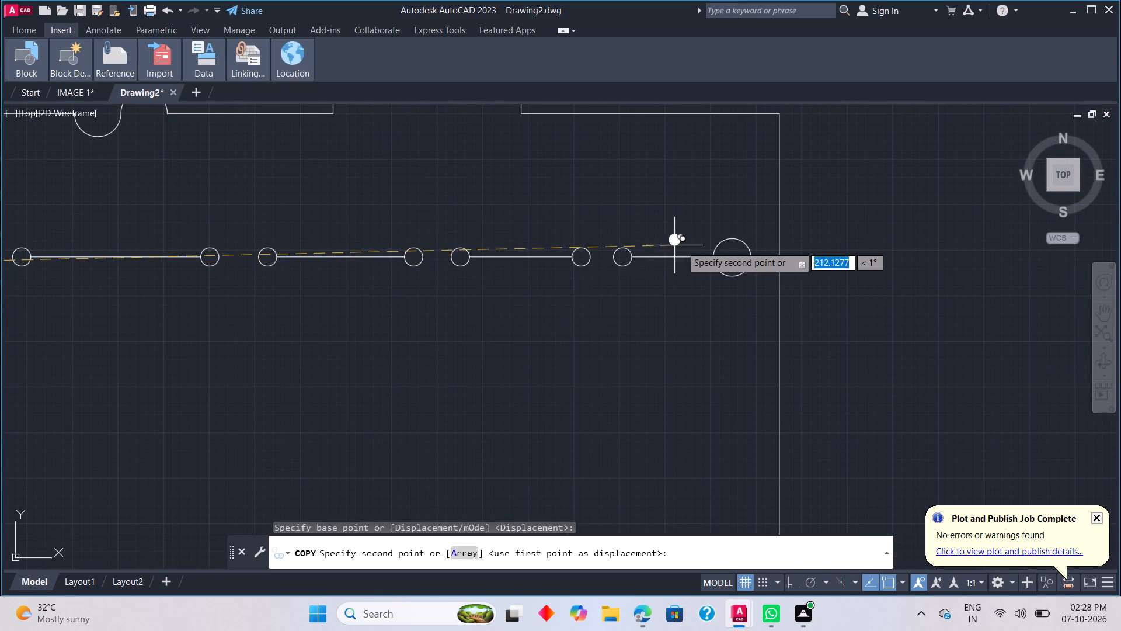
scroll(792, 257, "up", 4)
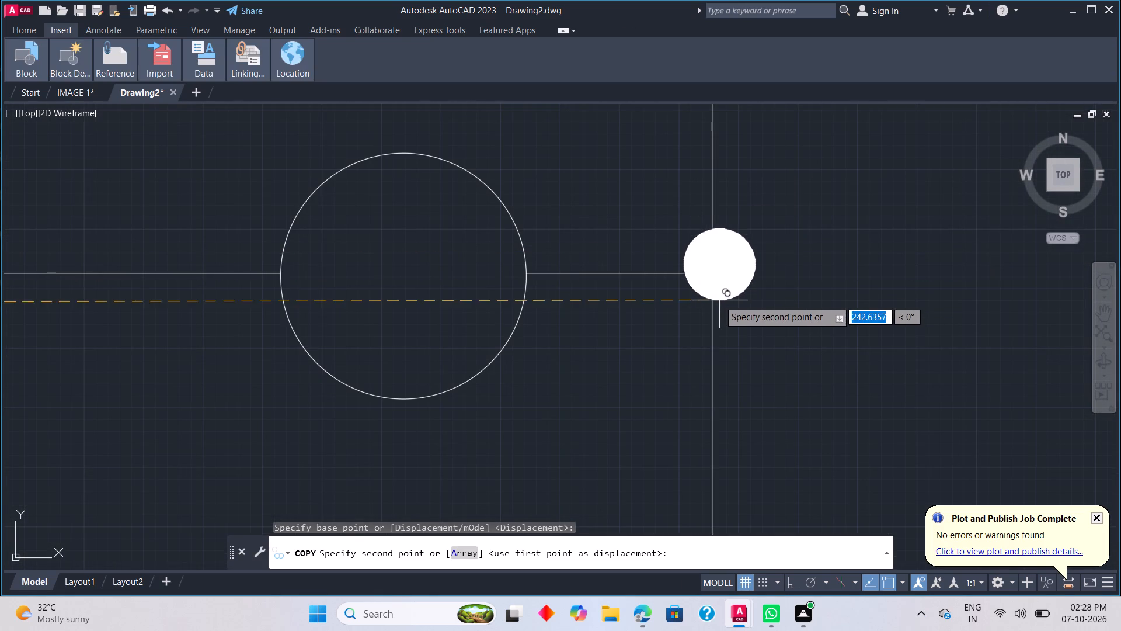
left_click(710, 307)
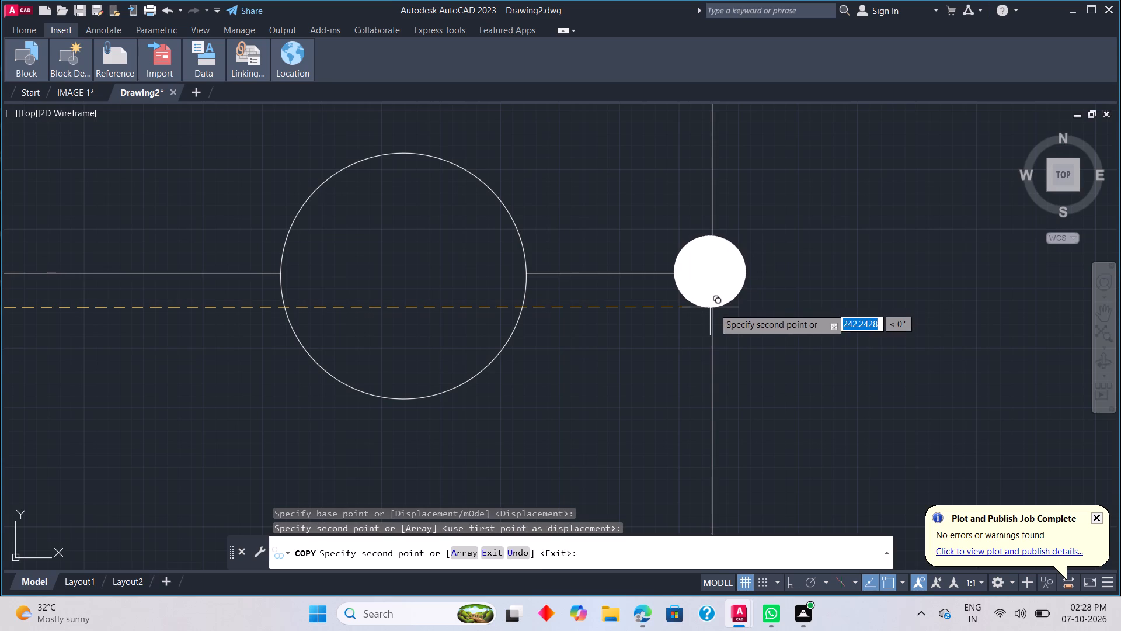
key("Escape")
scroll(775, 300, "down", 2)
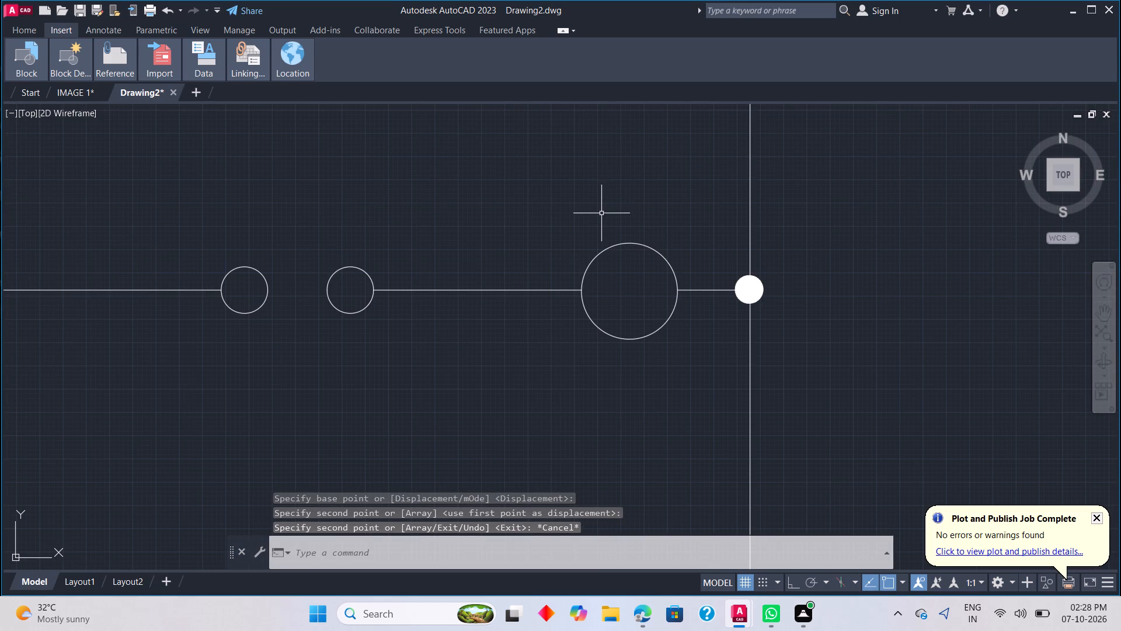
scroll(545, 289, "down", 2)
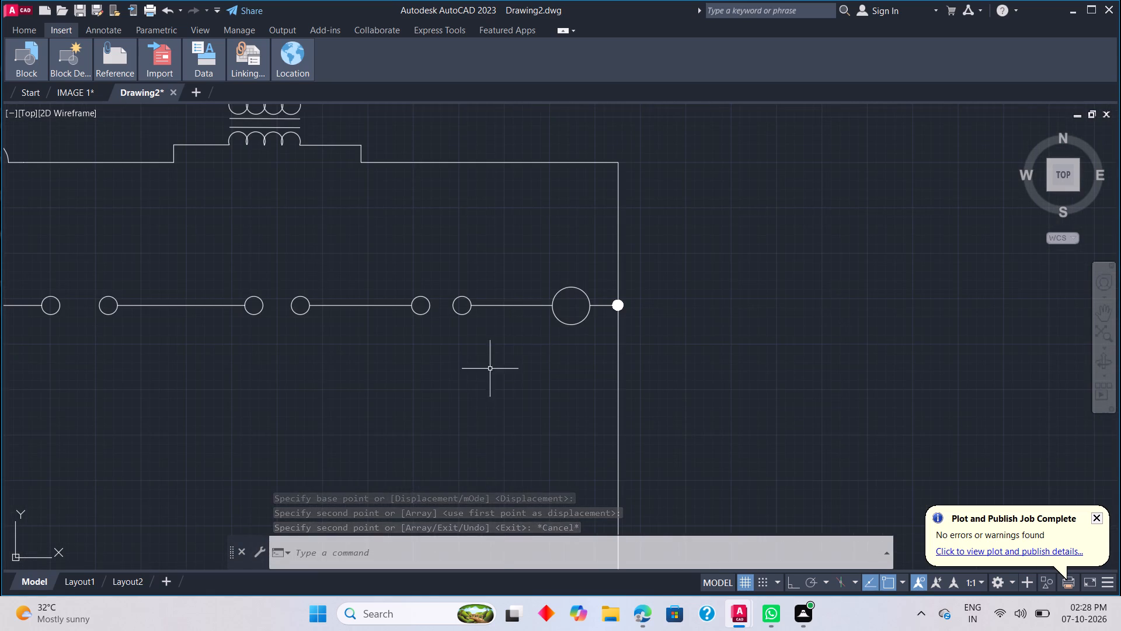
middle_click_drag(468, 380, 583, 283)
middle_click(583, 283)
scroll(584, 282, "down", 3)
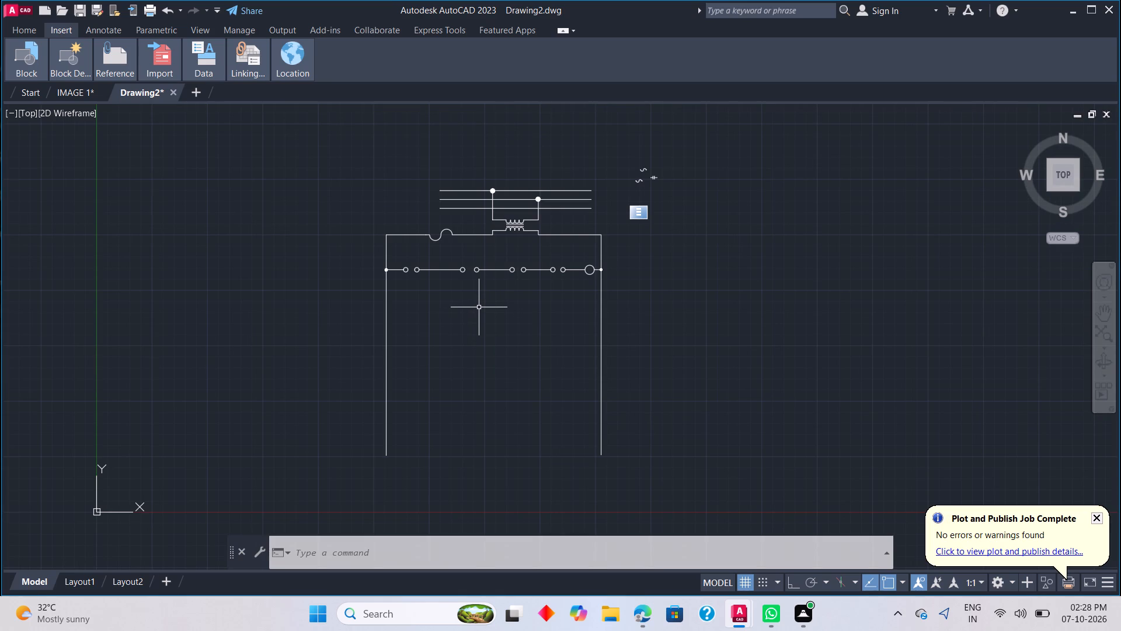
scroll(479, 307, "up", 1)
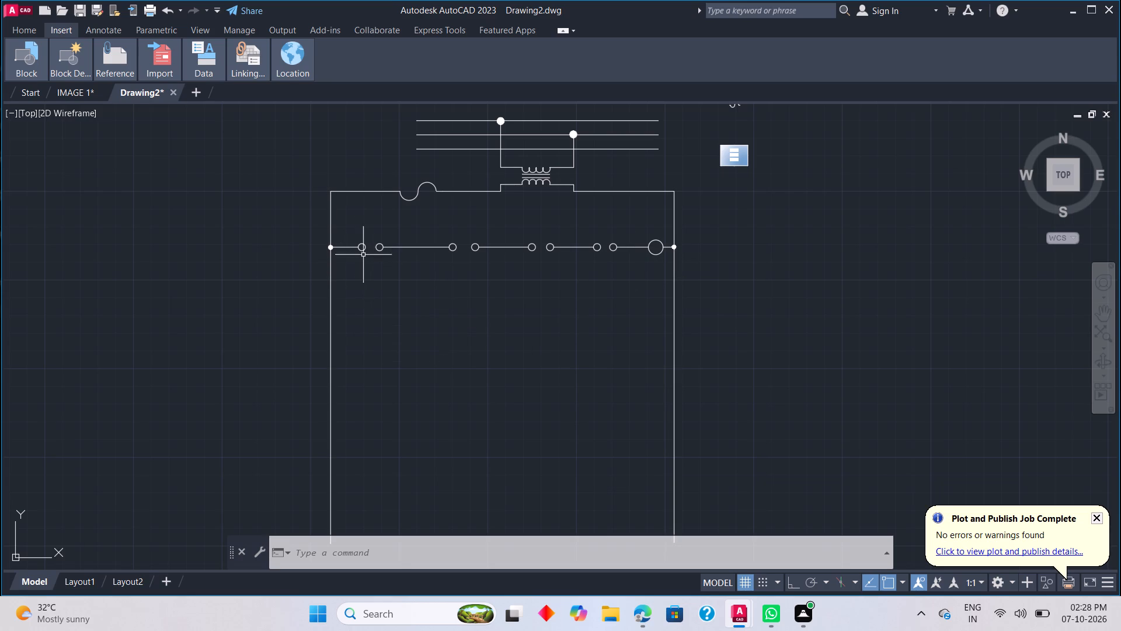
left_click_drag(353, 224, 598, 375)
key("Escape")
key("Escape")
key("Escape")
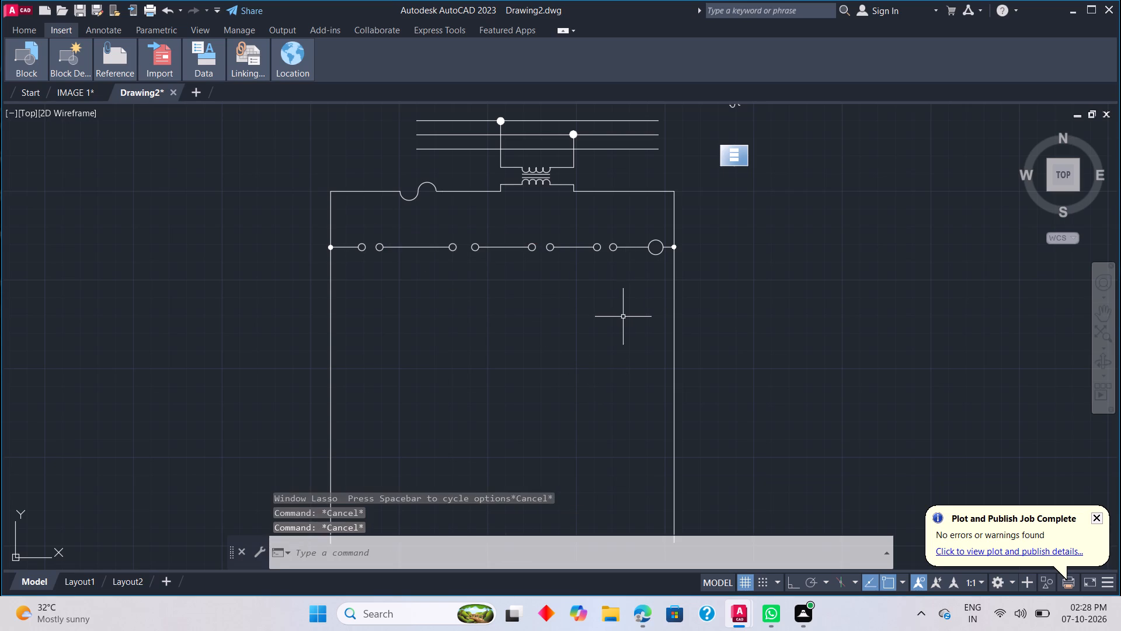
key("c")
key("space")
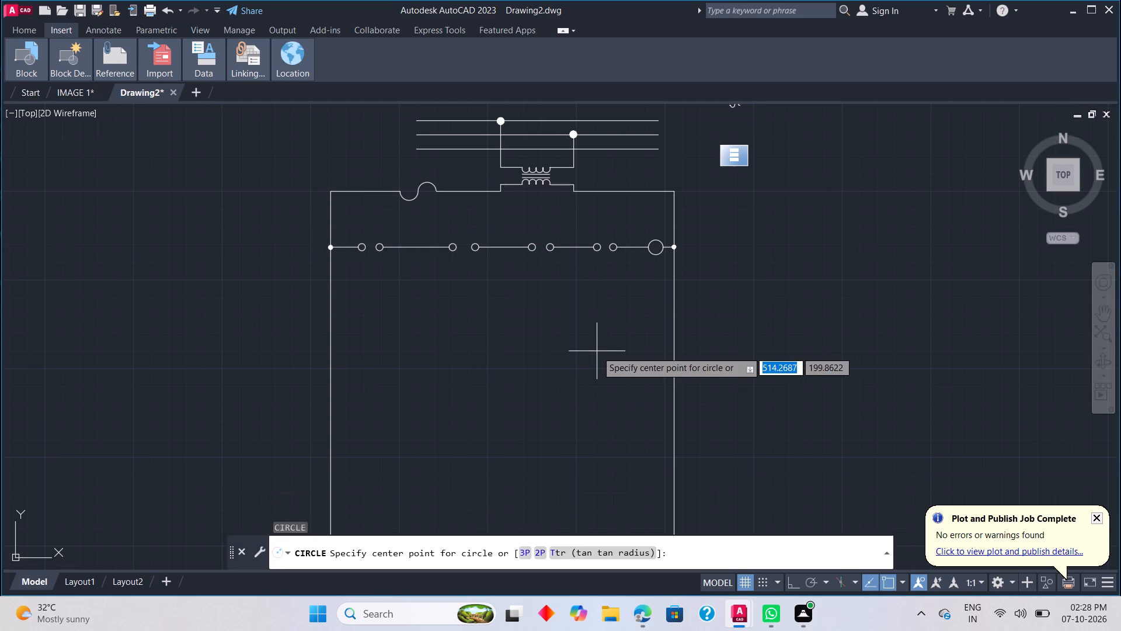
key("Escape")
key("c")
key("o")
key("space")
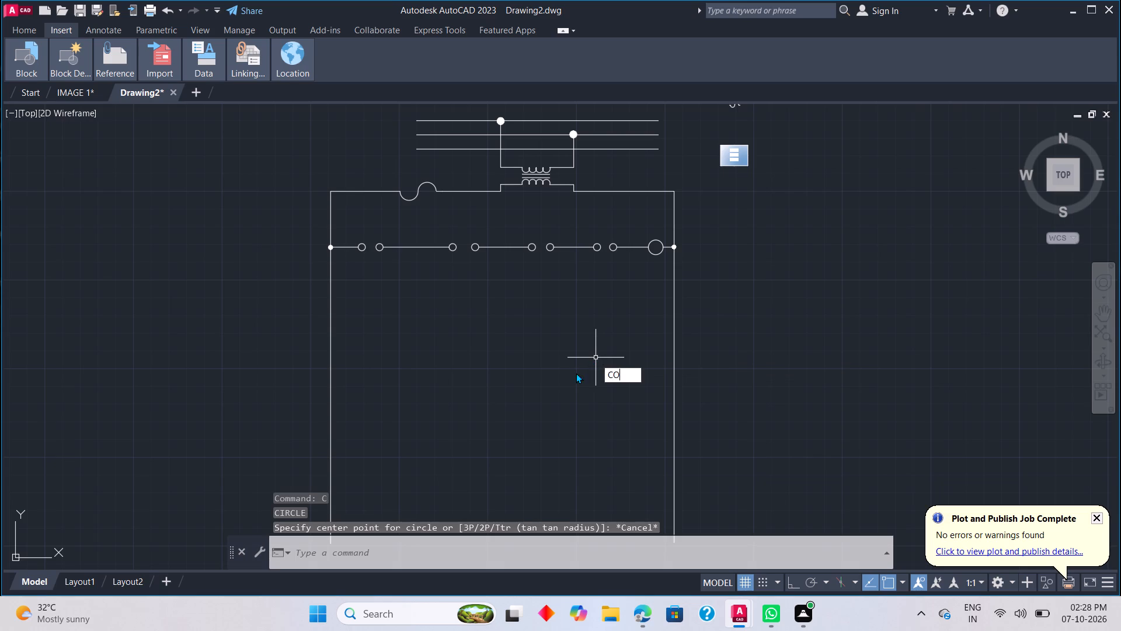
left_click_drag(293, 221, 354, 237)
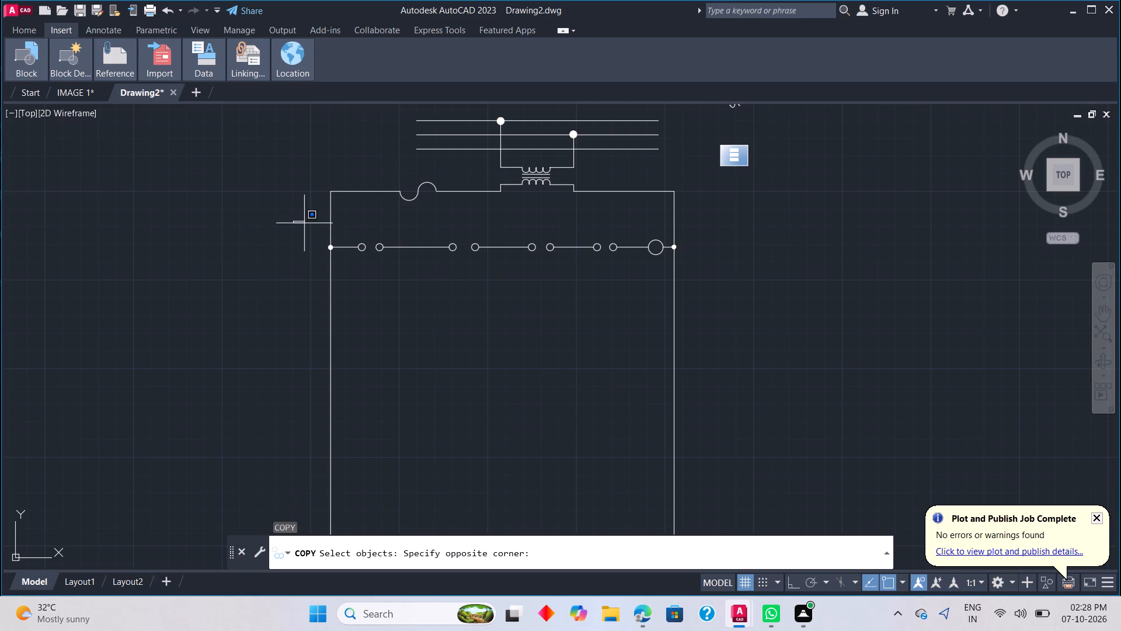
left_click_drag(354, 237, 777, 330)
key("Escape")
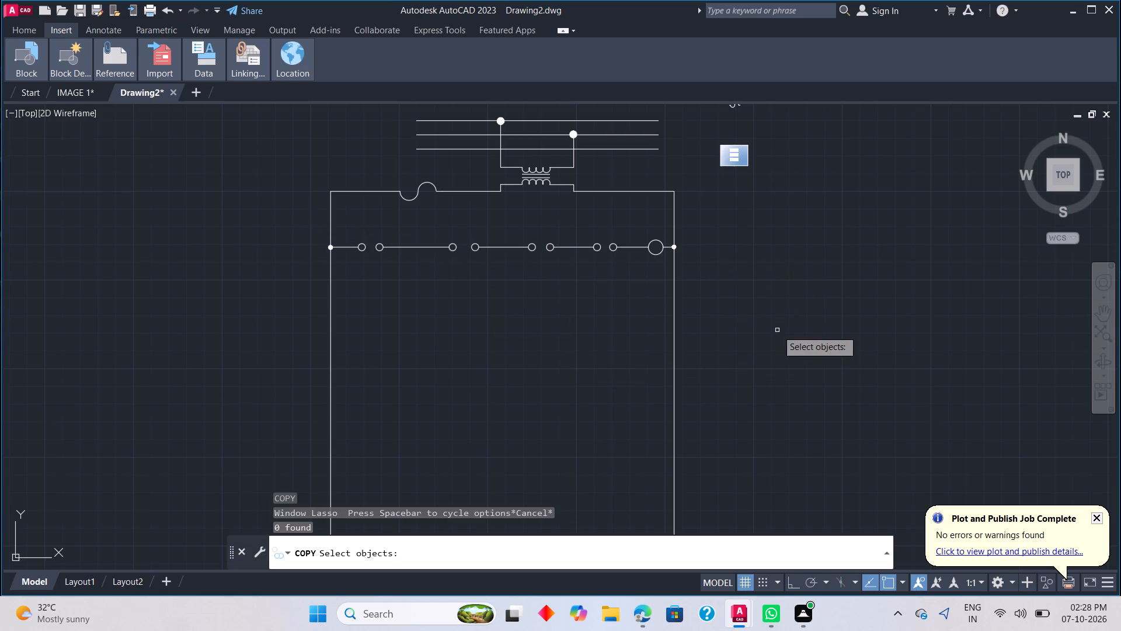
Copy the complete rung with its junction dots straight down twice, about 116 and 182 units below the original, with ortho on.
key("c")
key("o")
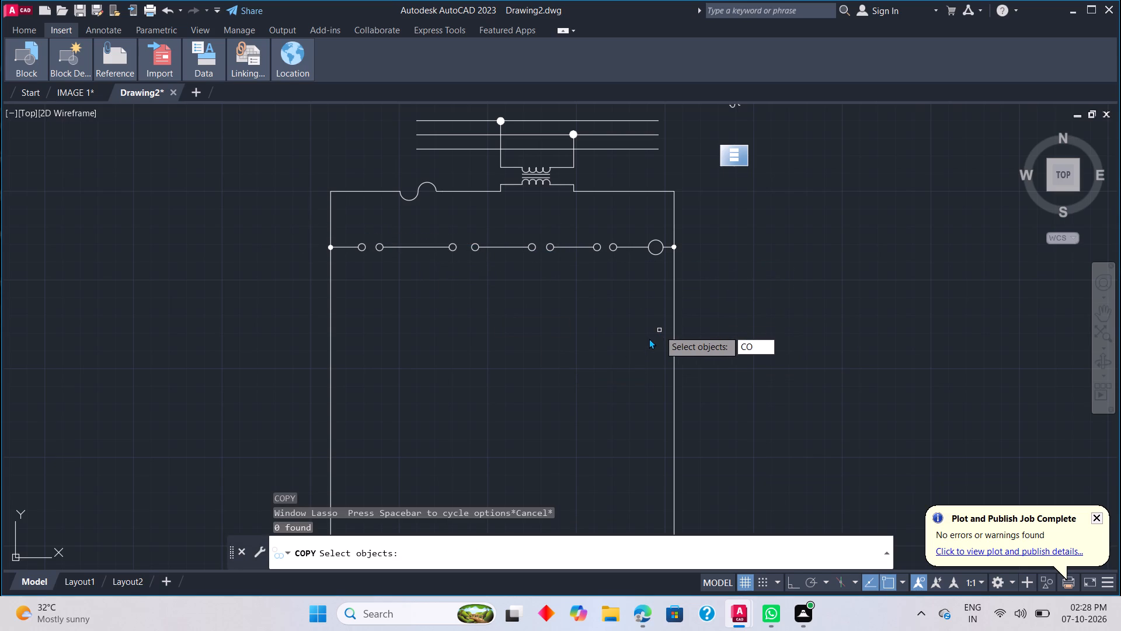
key("space")
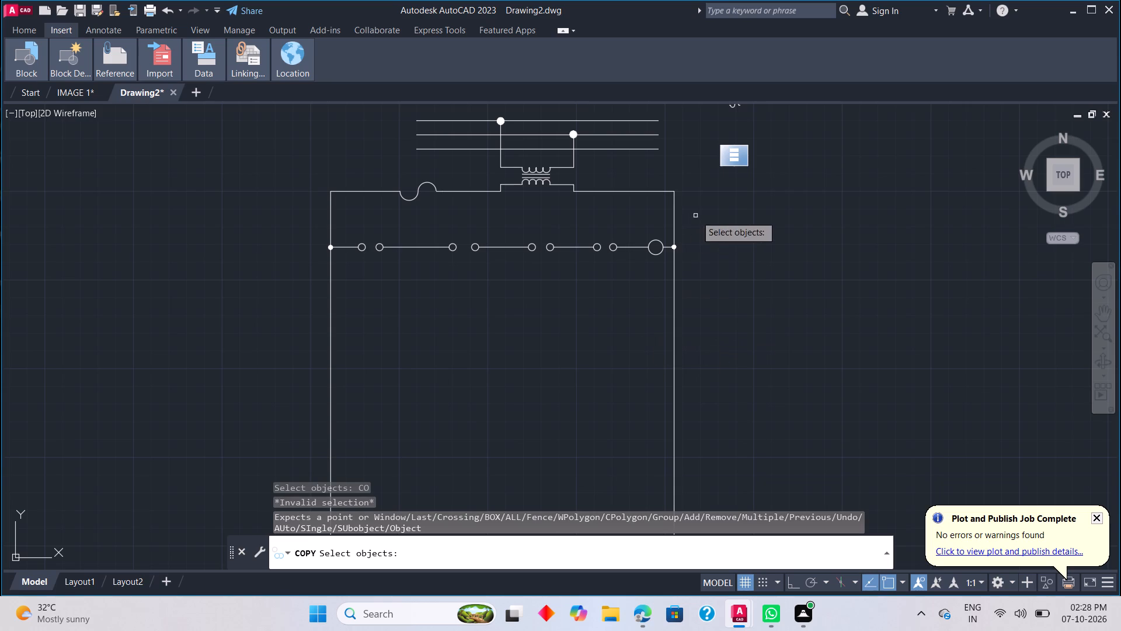
left_click_drag(273, 217, 502, 218)
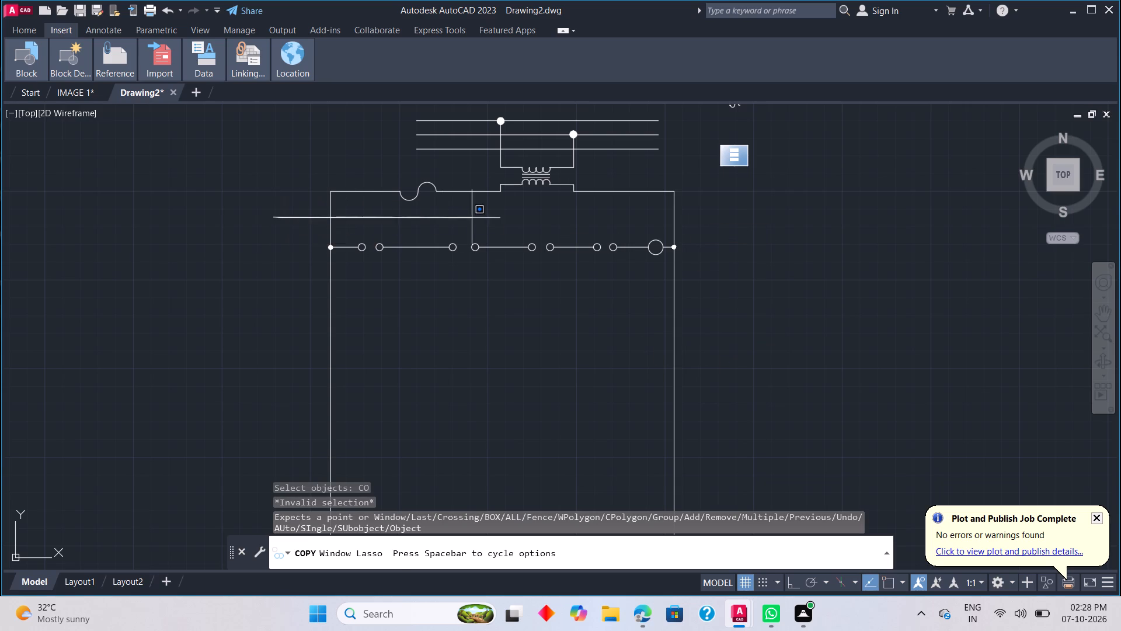
left_click_drag(502, 218, 616, 415)
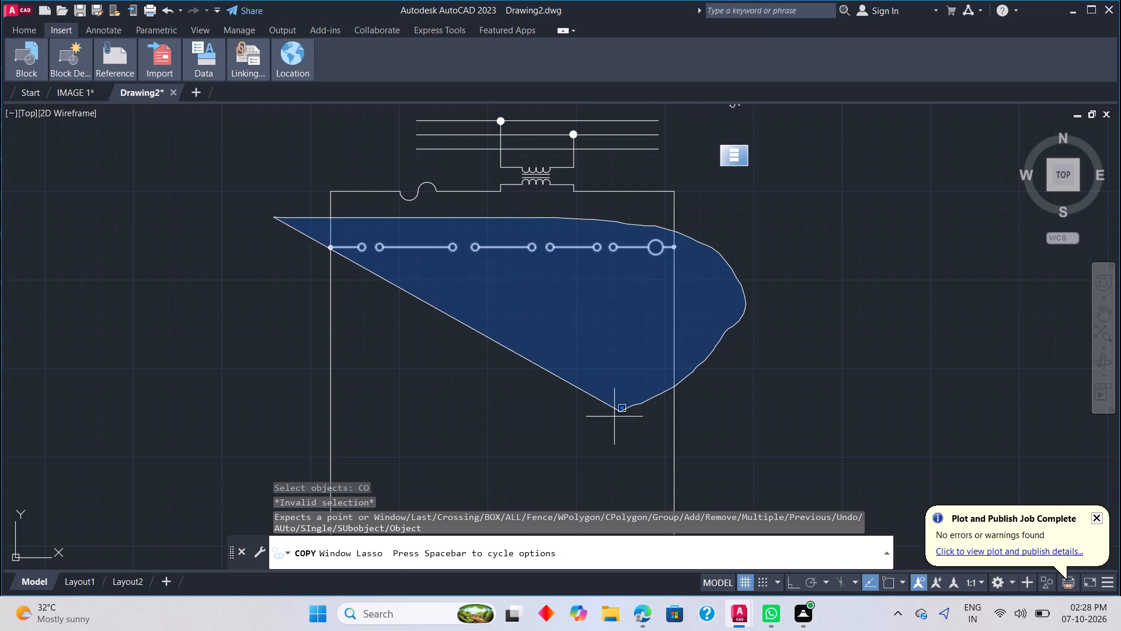
left_click_drag(616, 415, 595, 427)
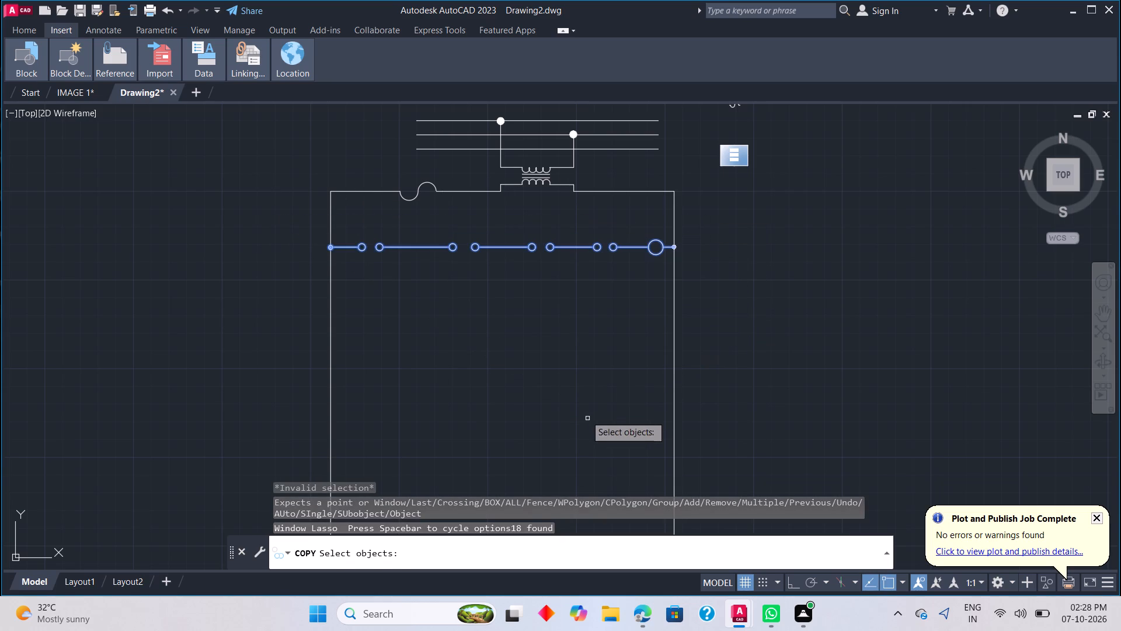
key("space")
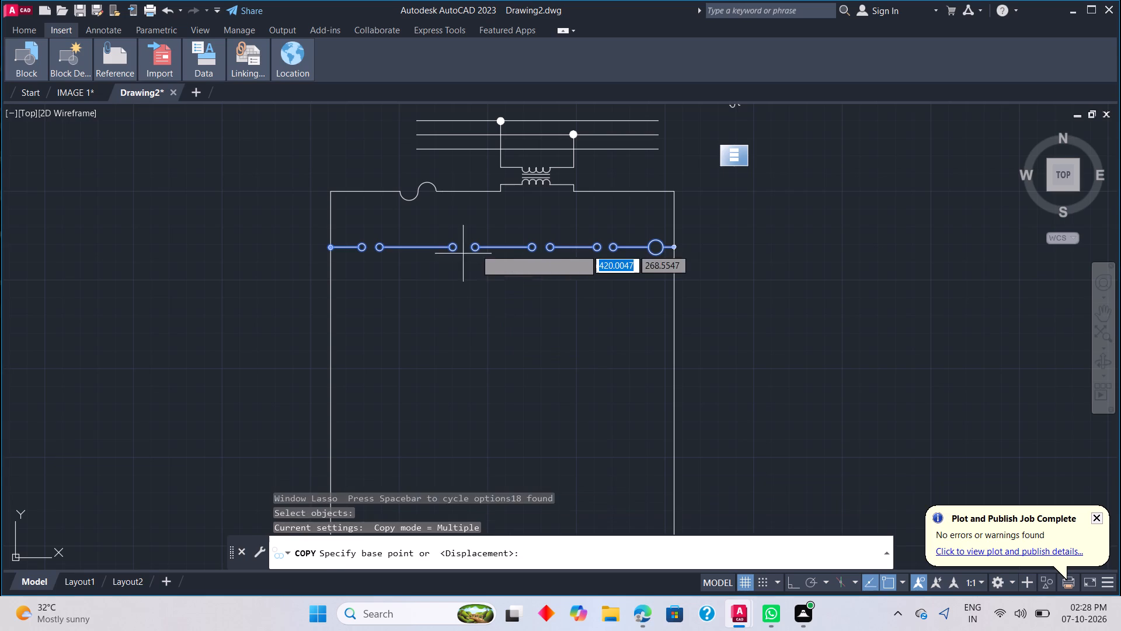
left_click(496, 247)
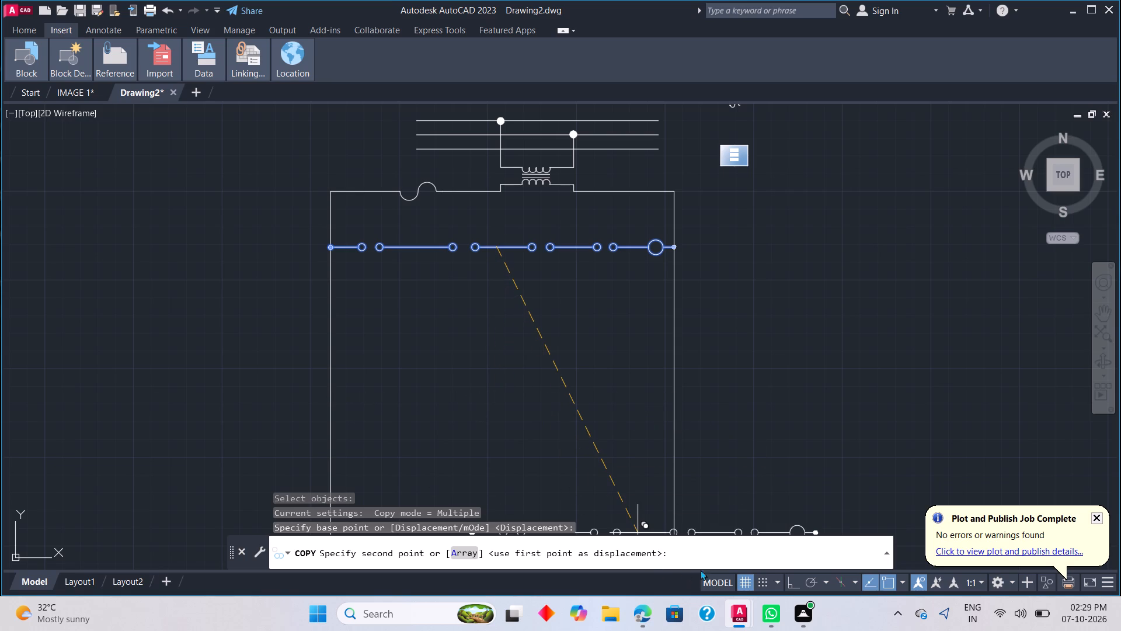
left_click(791, 575)
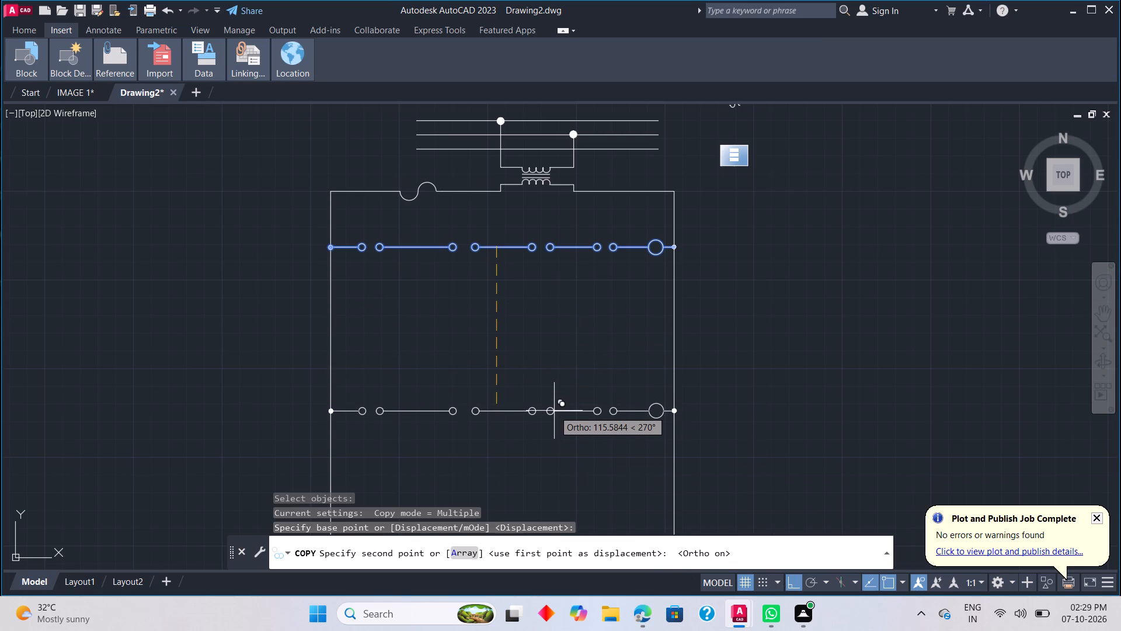
left_click(554, 411)
scroll(546, 444, "down", 1)
middle_click_drag(546, 444, 513, 282)
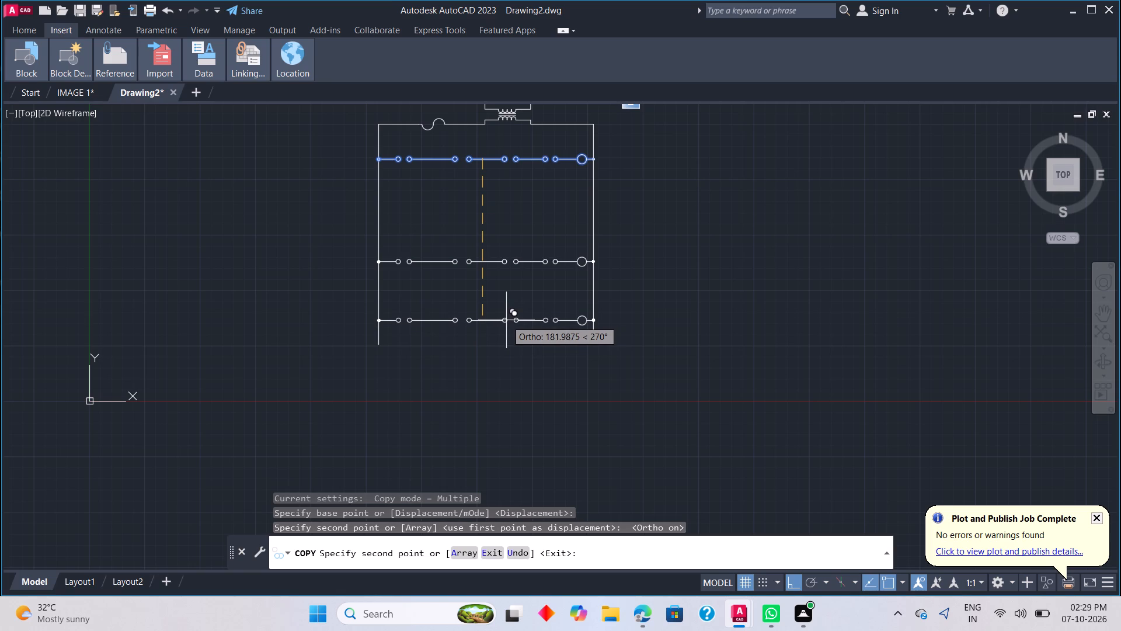
left_click(506, 320)
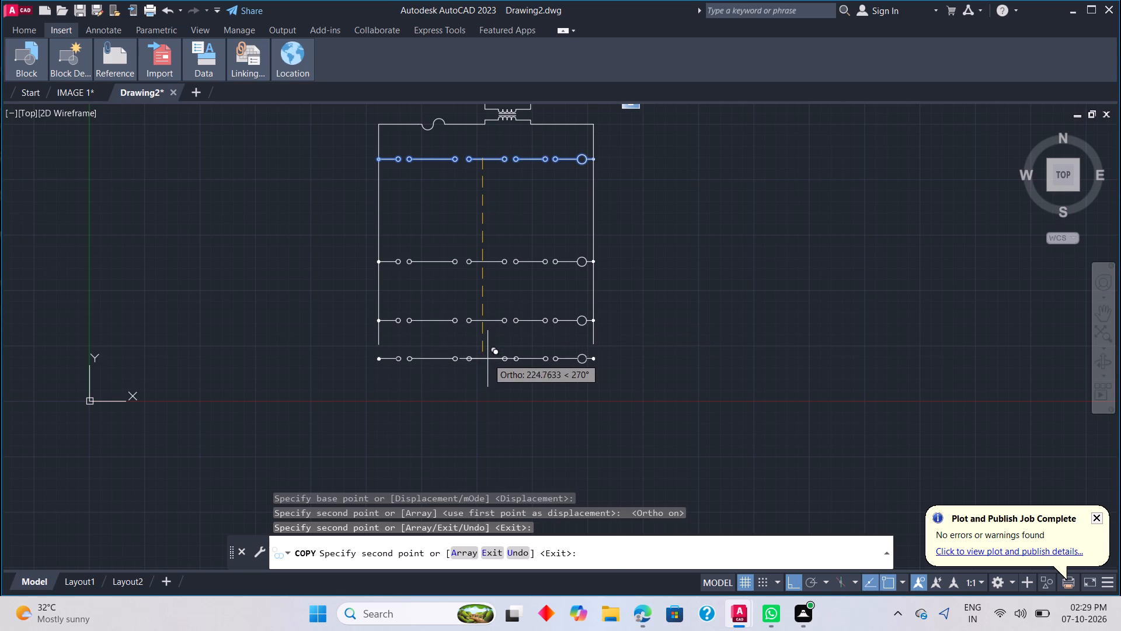
key("Escape")
Examine the copied rungs and their junctions with the rectangle's vertical lines.
scroll(485, 347, "up", 3)
middle_click_drag(487, 332, 482, 361)
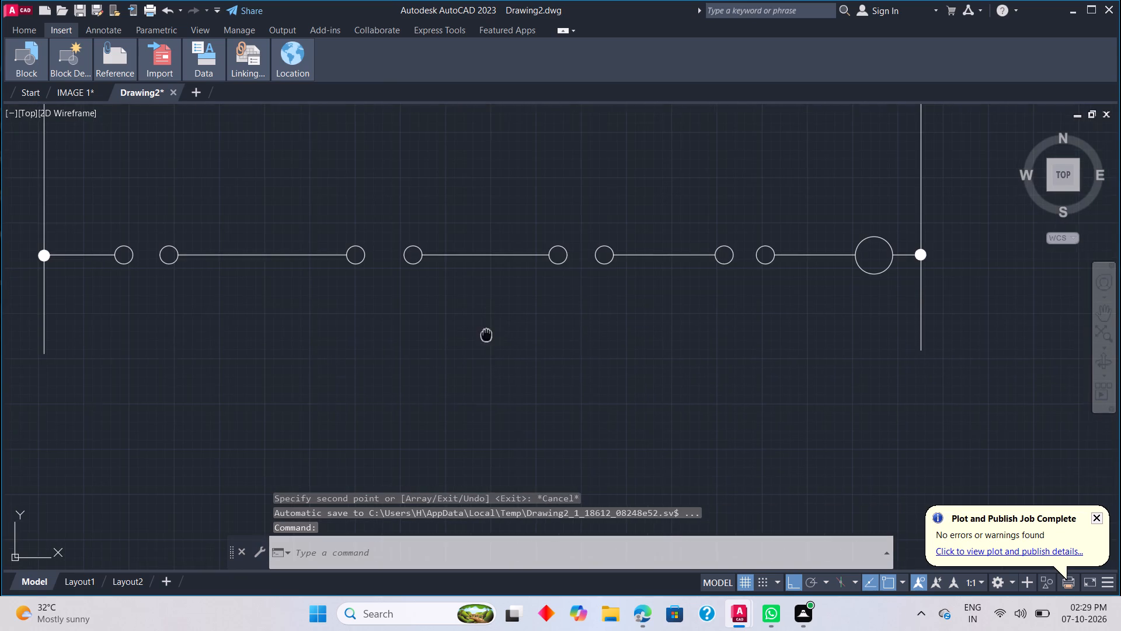
middle_click_drag(482, 361, 474, 410)
scroll(475, 408, "down", 2)
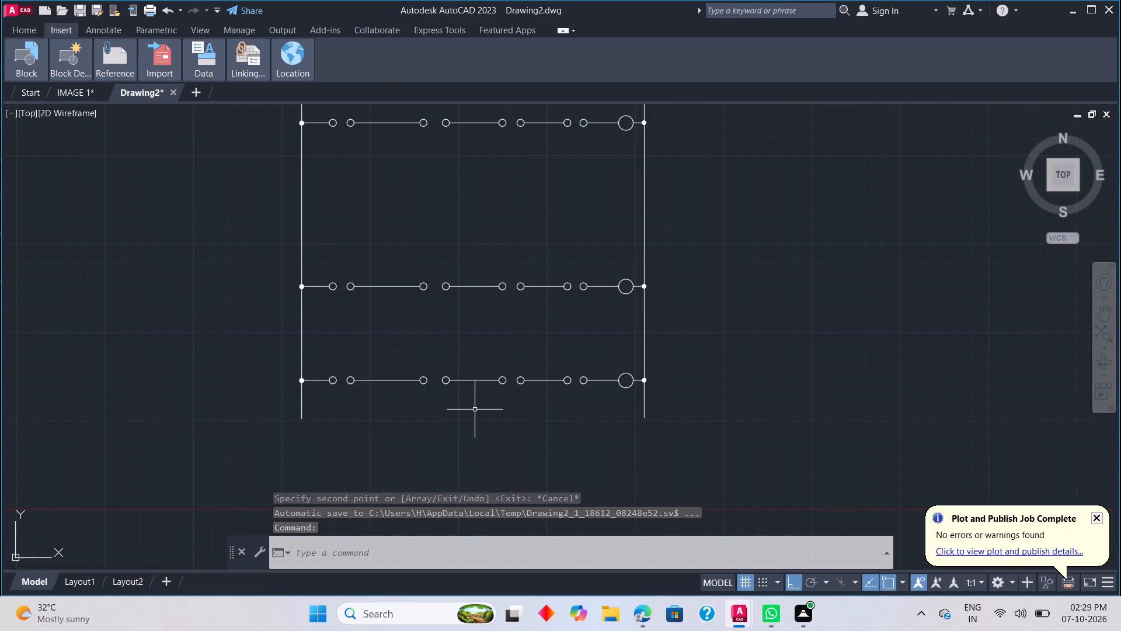
scroll(479, 388, "up", 2)
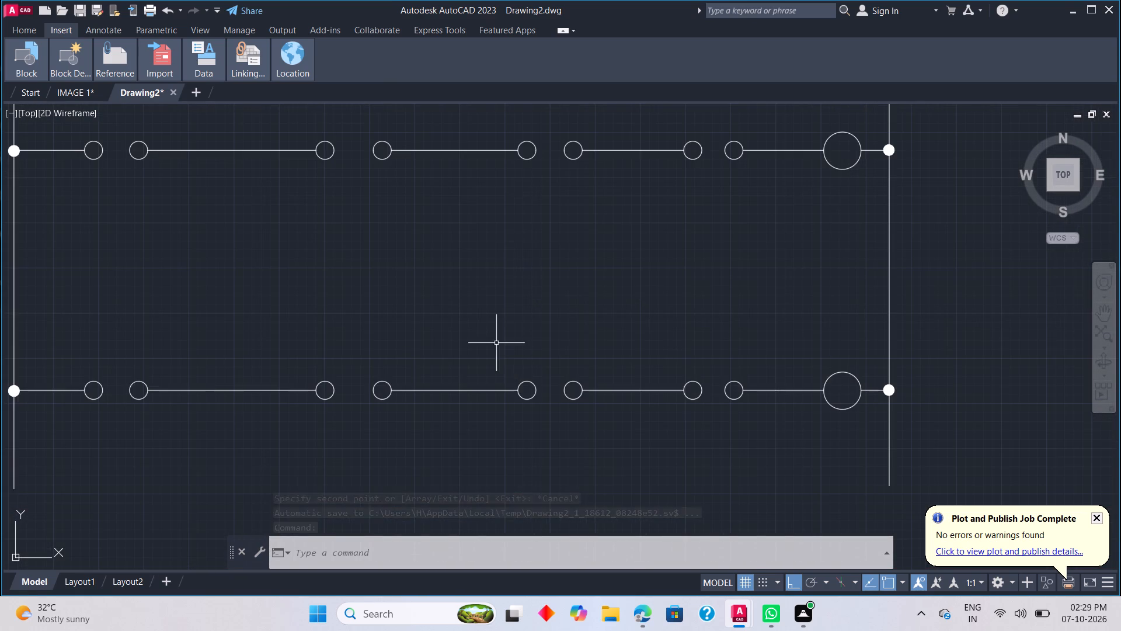
middle_click_drag(509, 267, 478, 359)
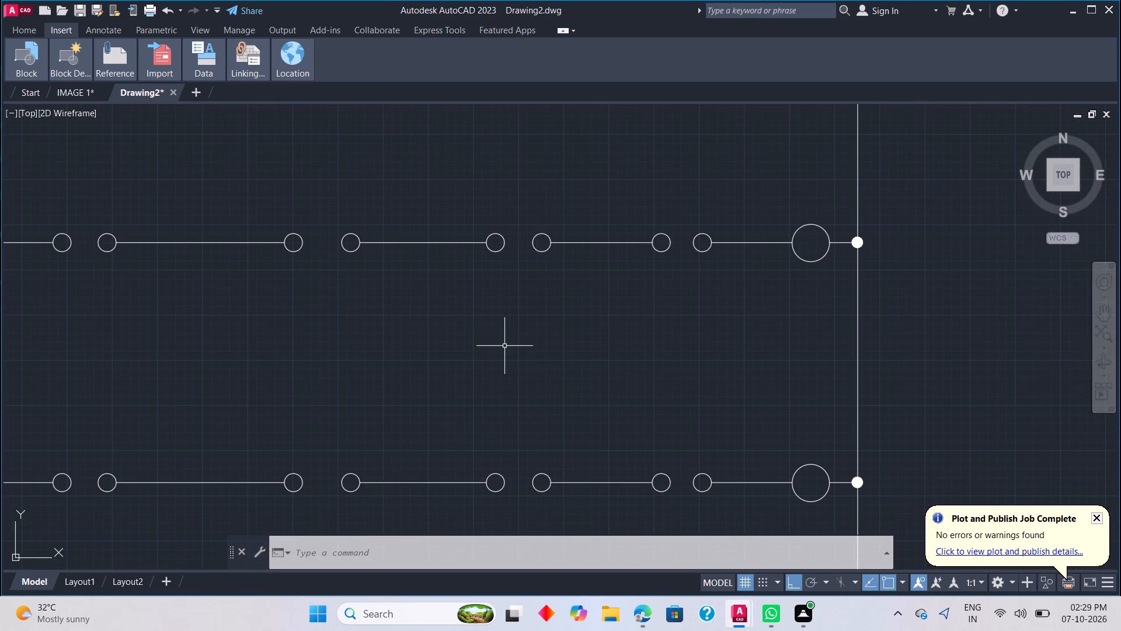
scroll(499, 349, "down", 2)
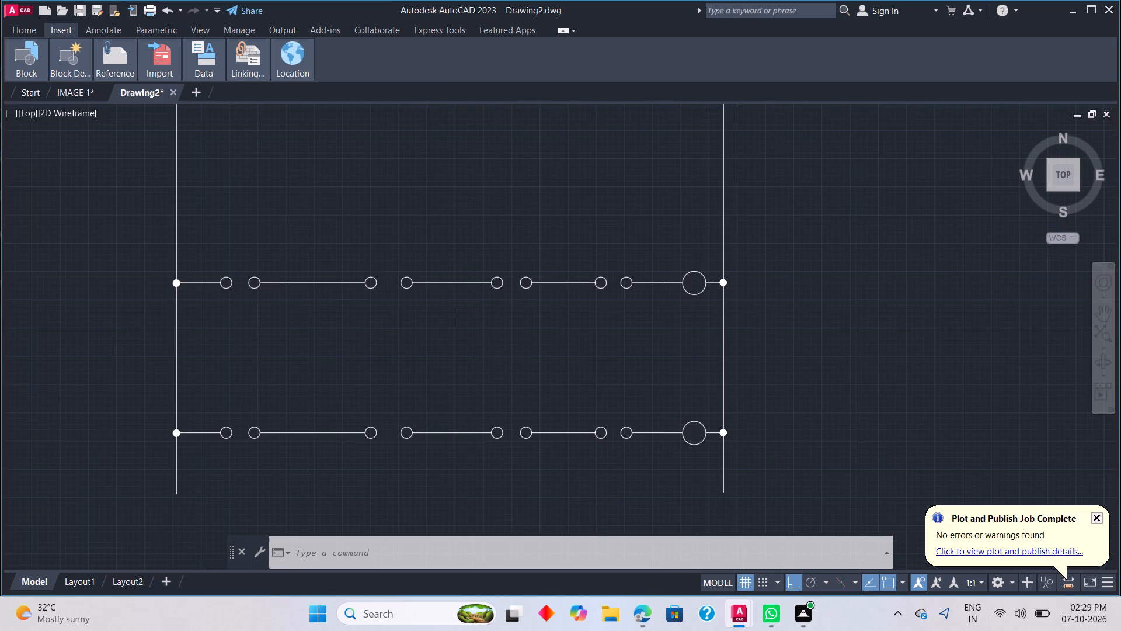
scroll(502, 331, "up", 1)
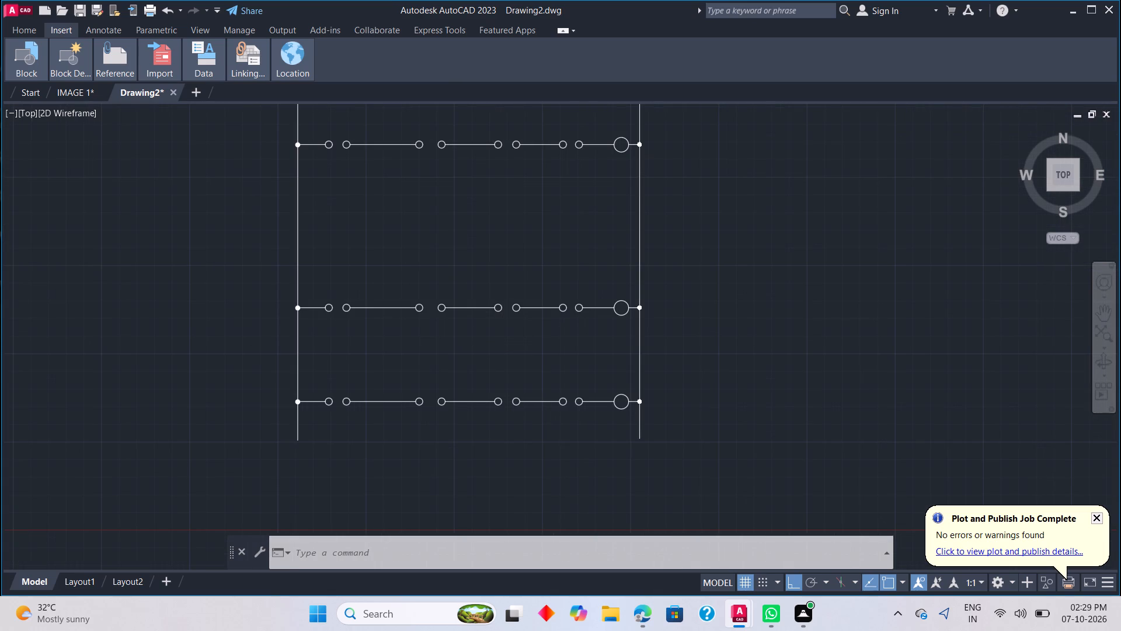
scroll(500, 331, "down", 2)
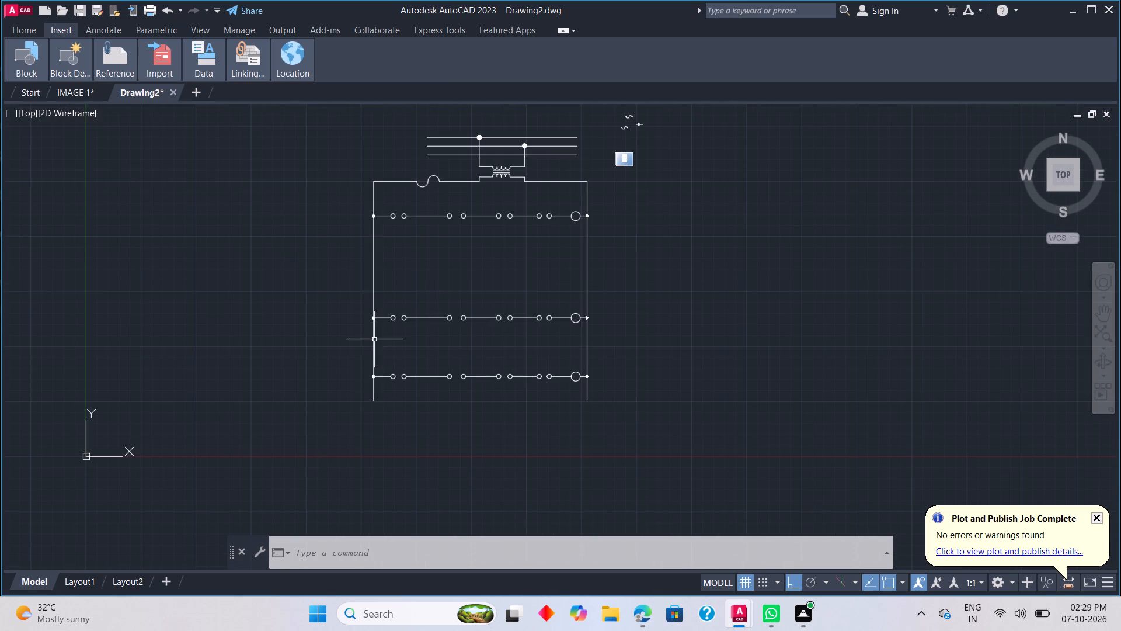
Delete the two open donuts of the leftmost contact on the middle rung.
scroll(385, 337, "up", 2)
left_click(405, 290)
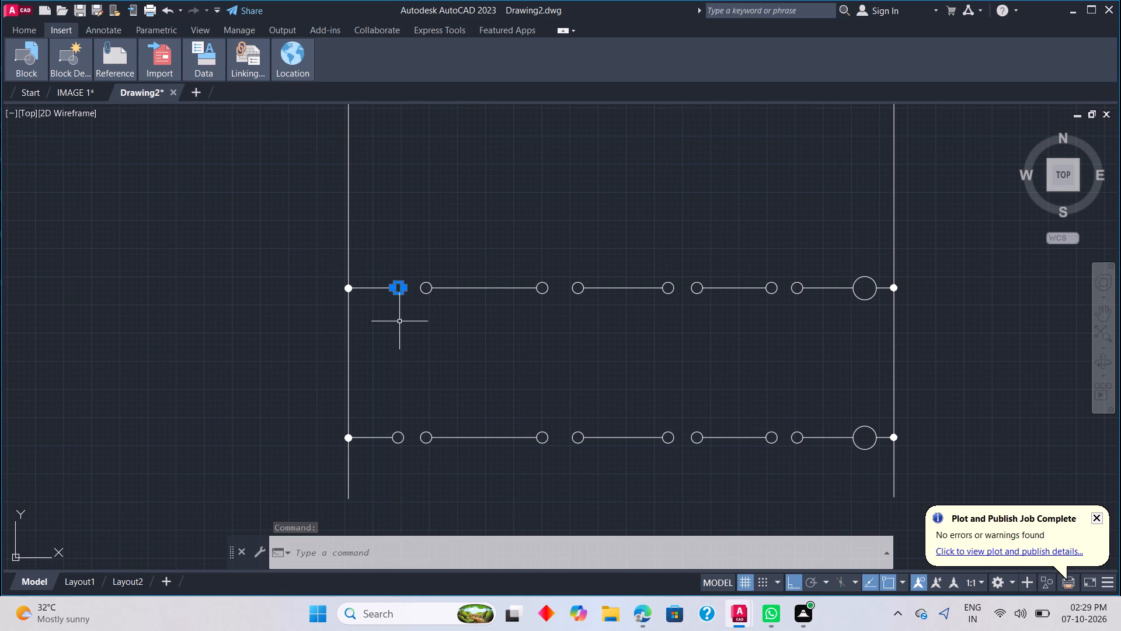
key("Delete")
left_click(420, 293)
key("Delete")
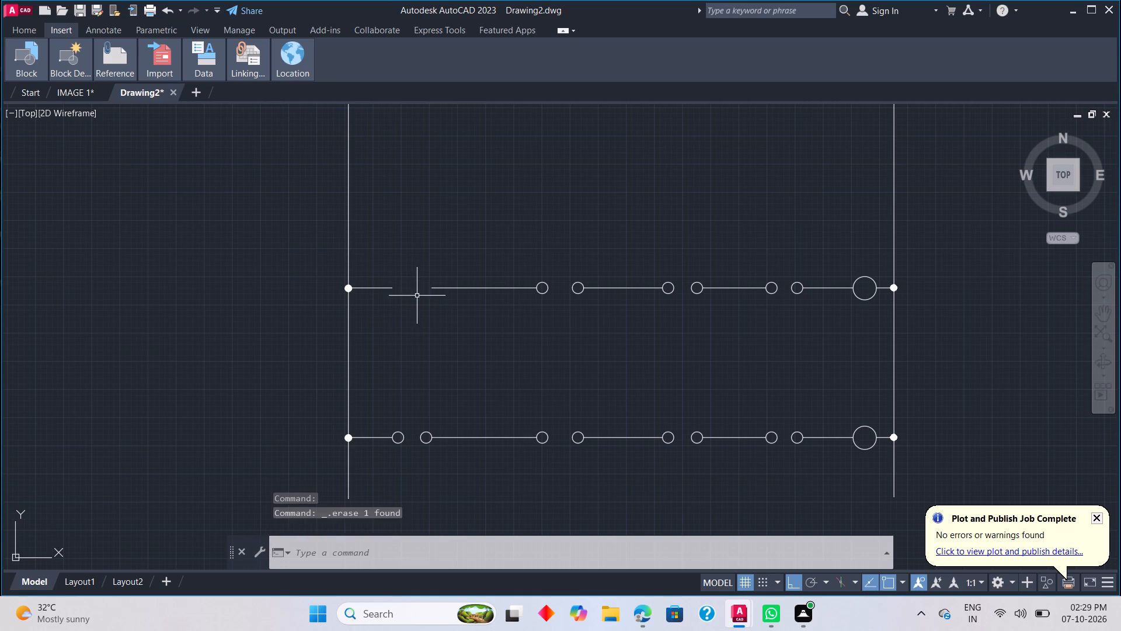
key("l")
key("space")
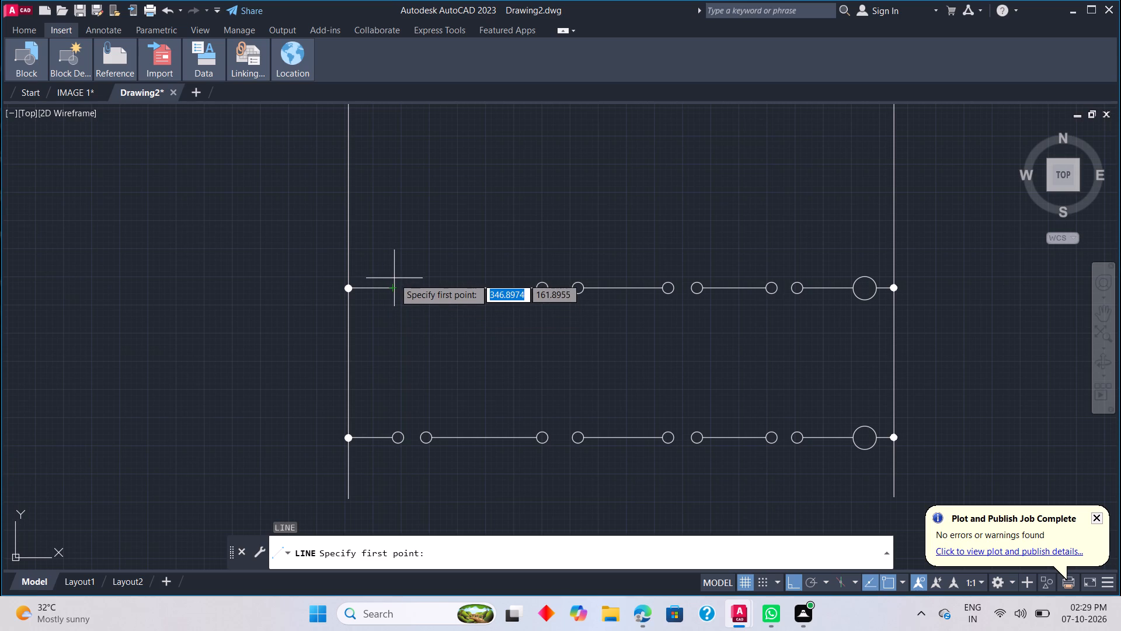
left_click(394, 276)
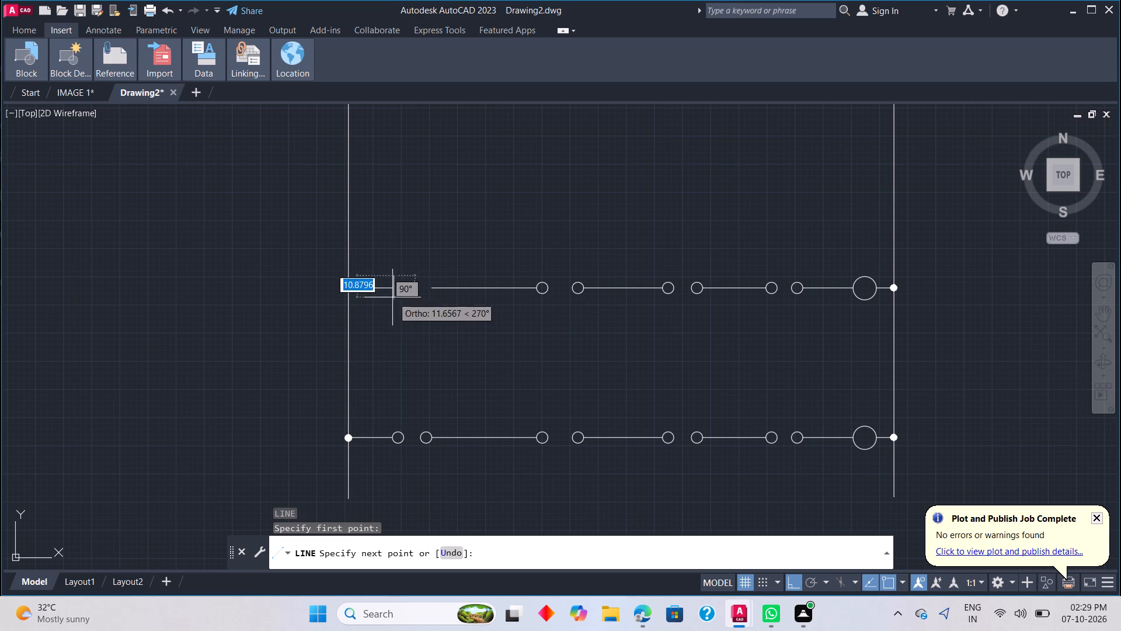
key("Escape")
Draw a vertical line about 8.7 units long across the free end of the middle rung's short leftmost segment.
scroll(403, 308, "up", 2)
left_click(403, 308)
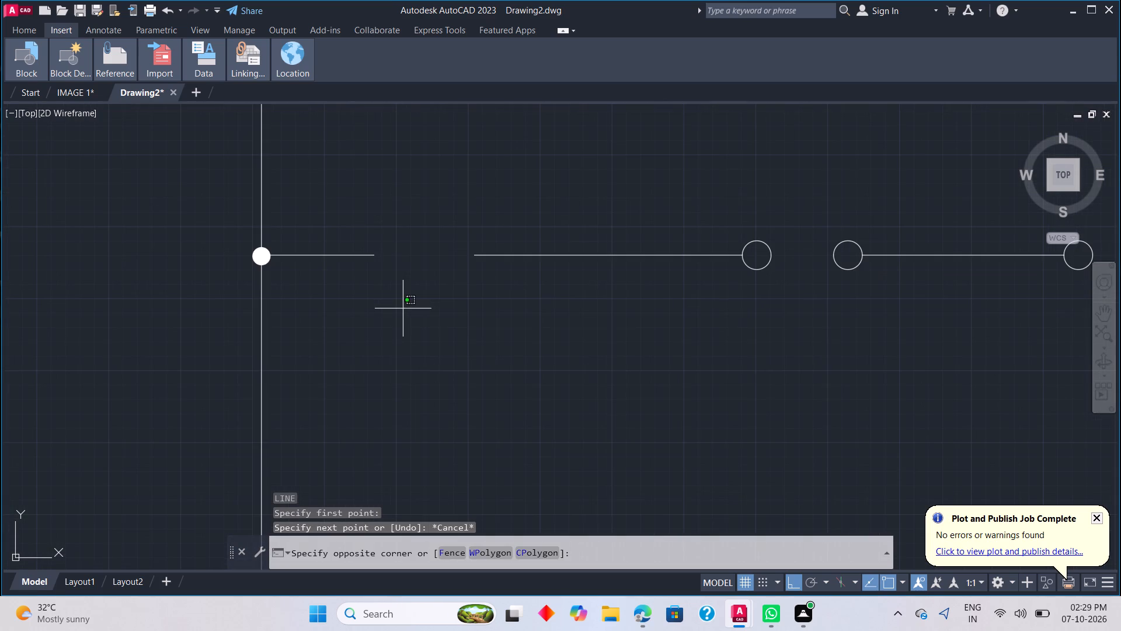
type("L")
key("space")
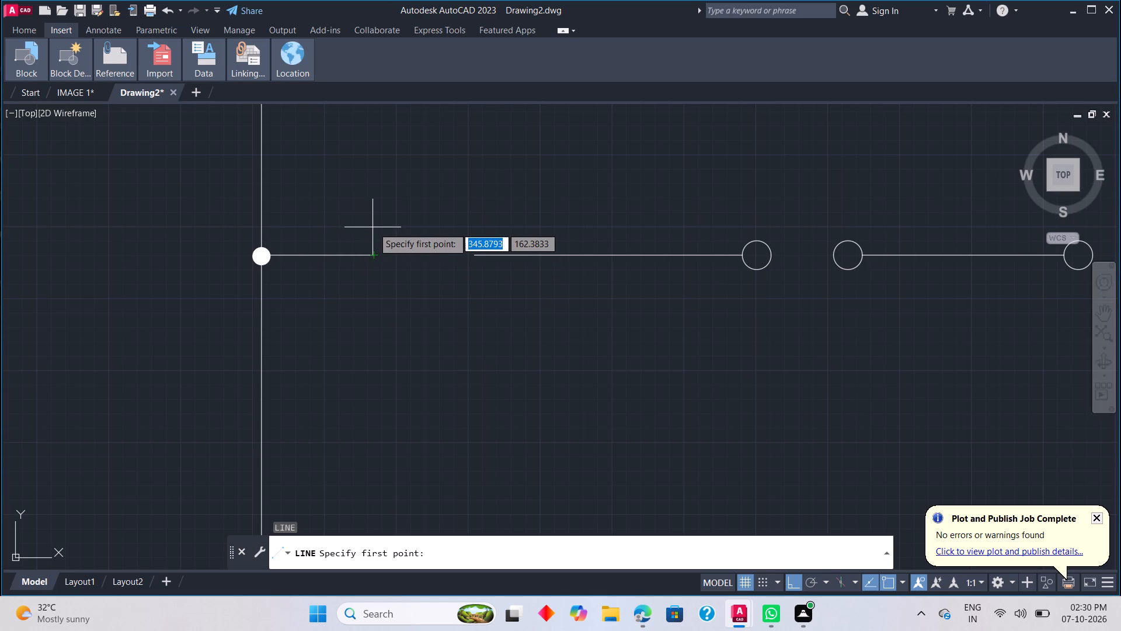
left_click(374, 228)
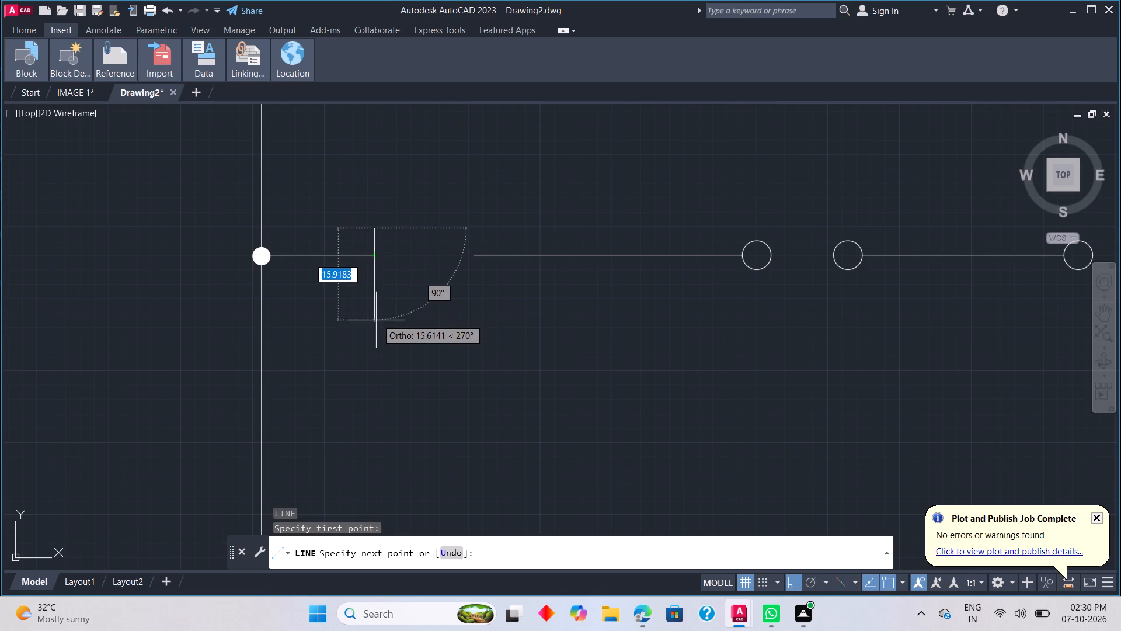
left_click(381, 279)
key("Escape")
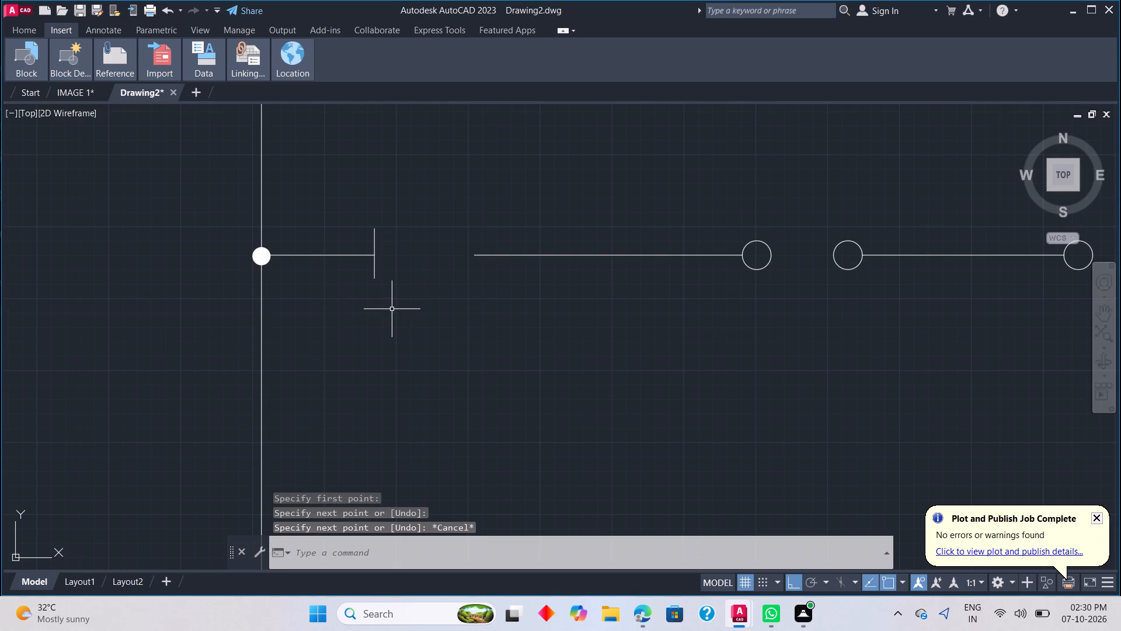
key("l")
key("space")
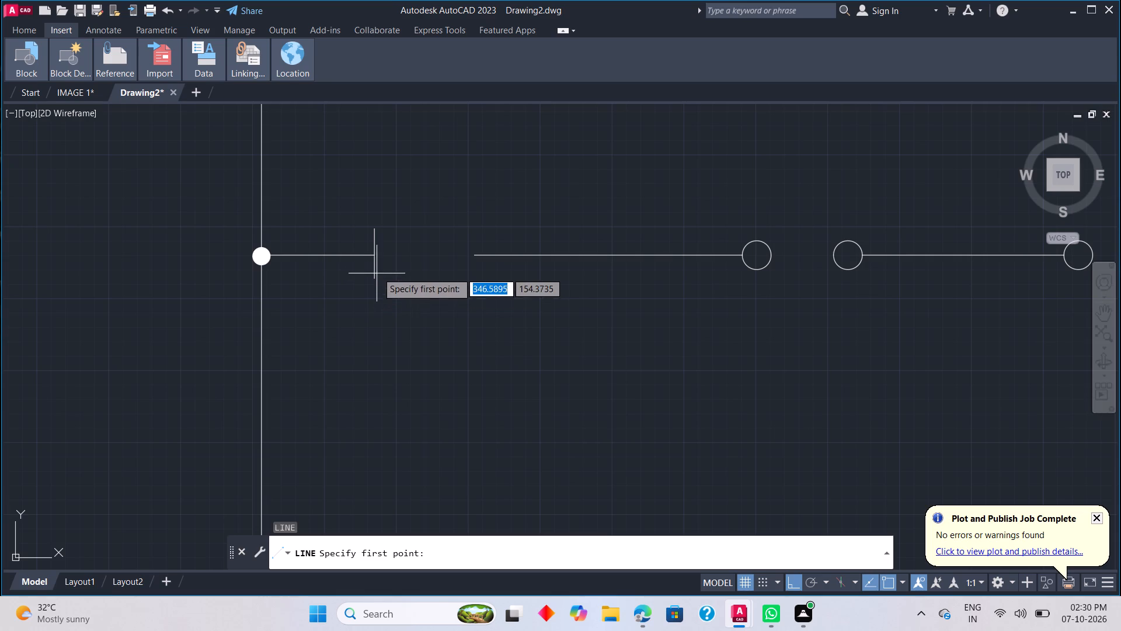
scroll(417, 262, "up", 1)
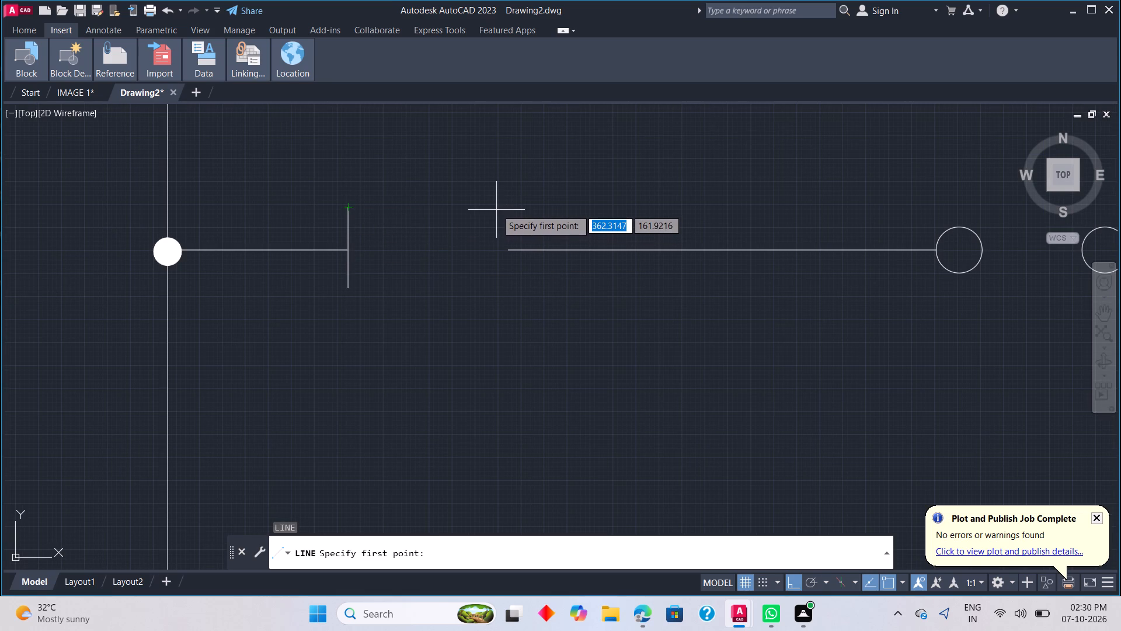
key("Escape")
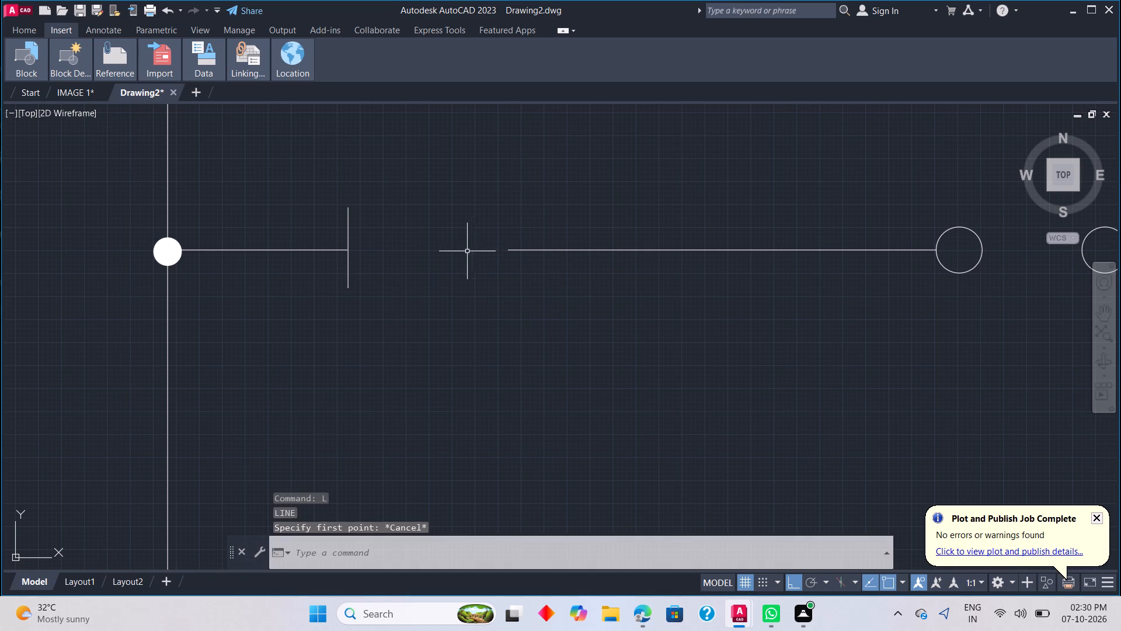
Copy the vertical contact line about 17.3 units right, onto the free end of the middle rung's next segment.
left_click(347, 269)
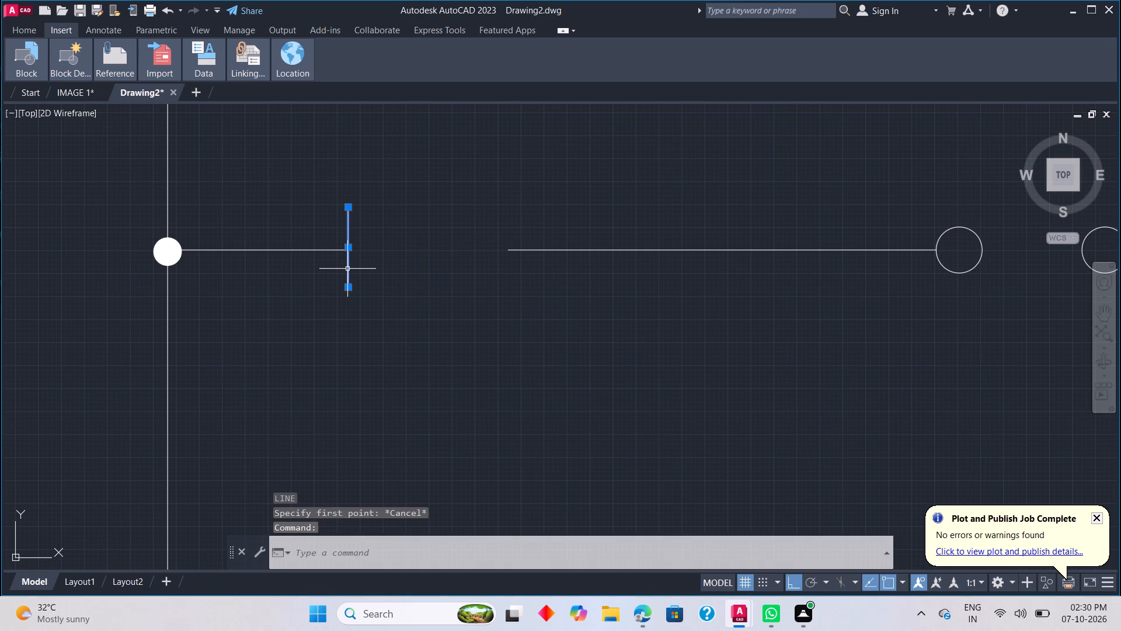
right_click(349, 268)
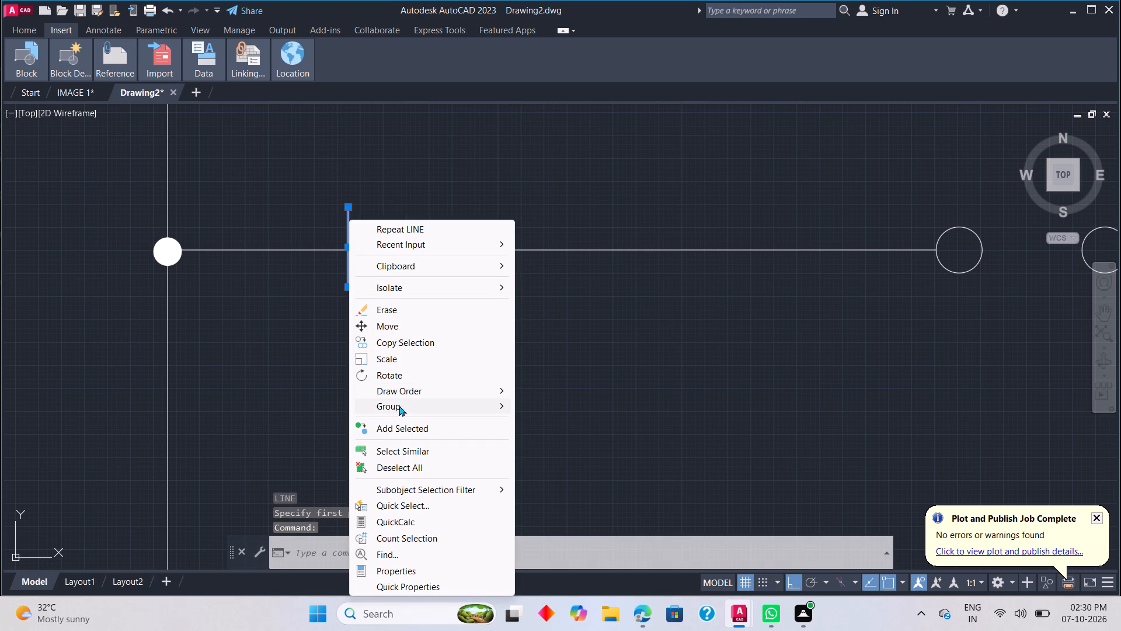
left_click(410, 344)
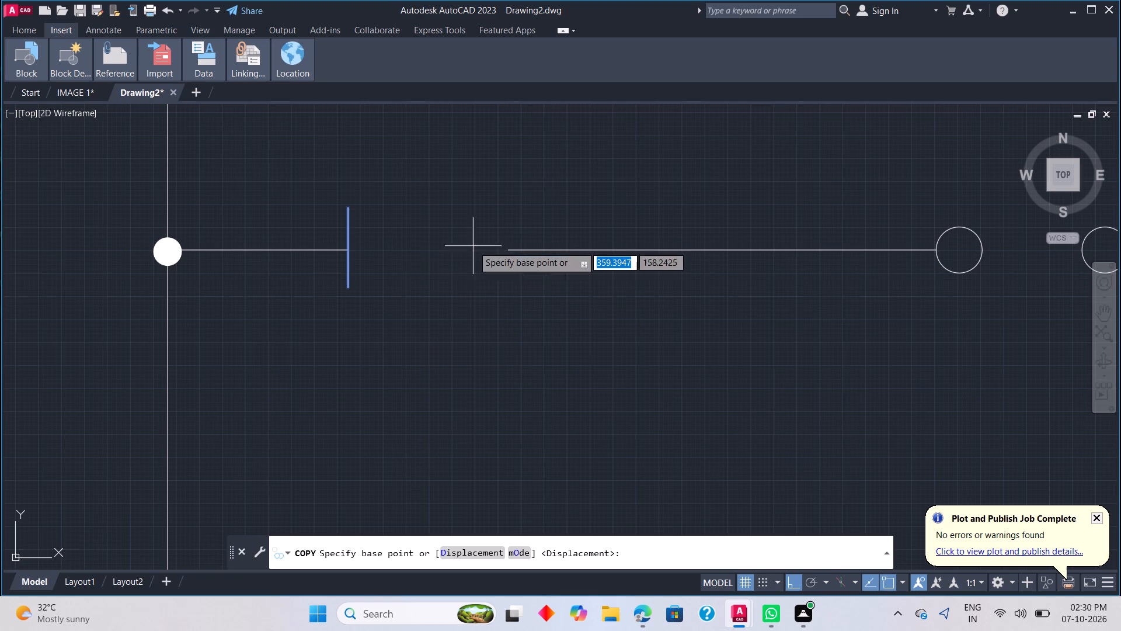
left_click(347, 253)
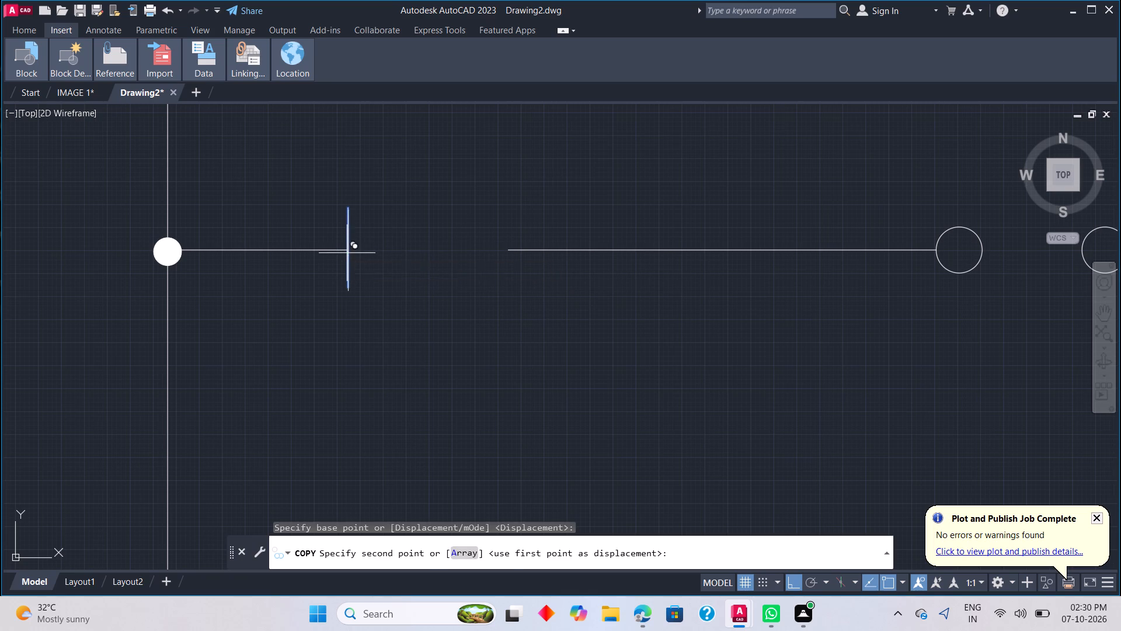
left_click(506, 252)
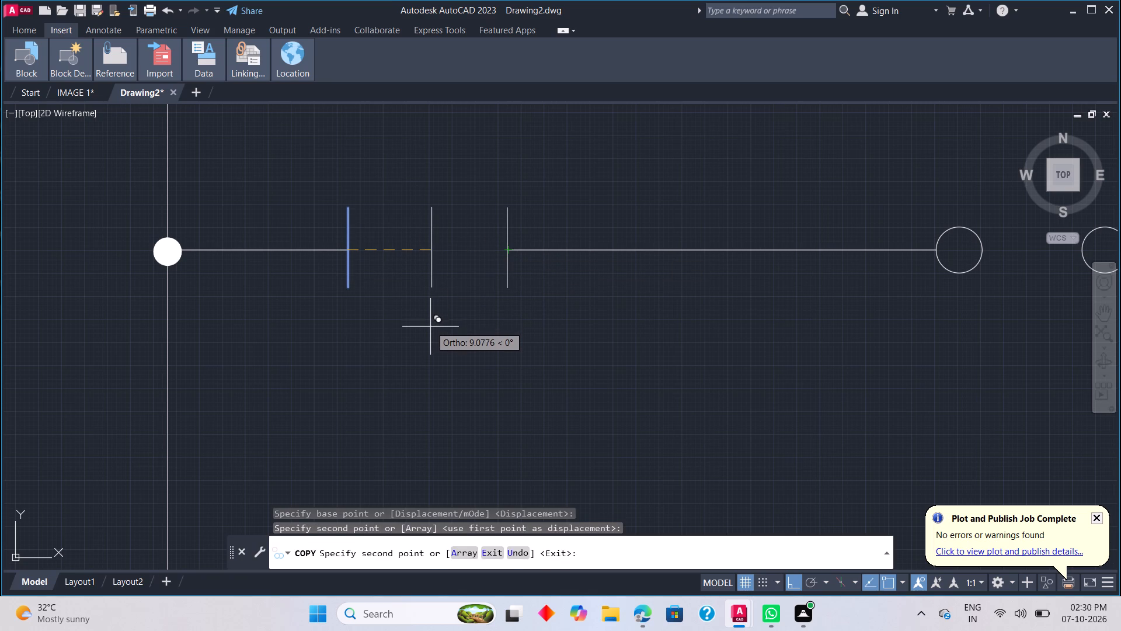
scroll(443, 330, "down", 1)
scroll(615, 391, "down", 1)
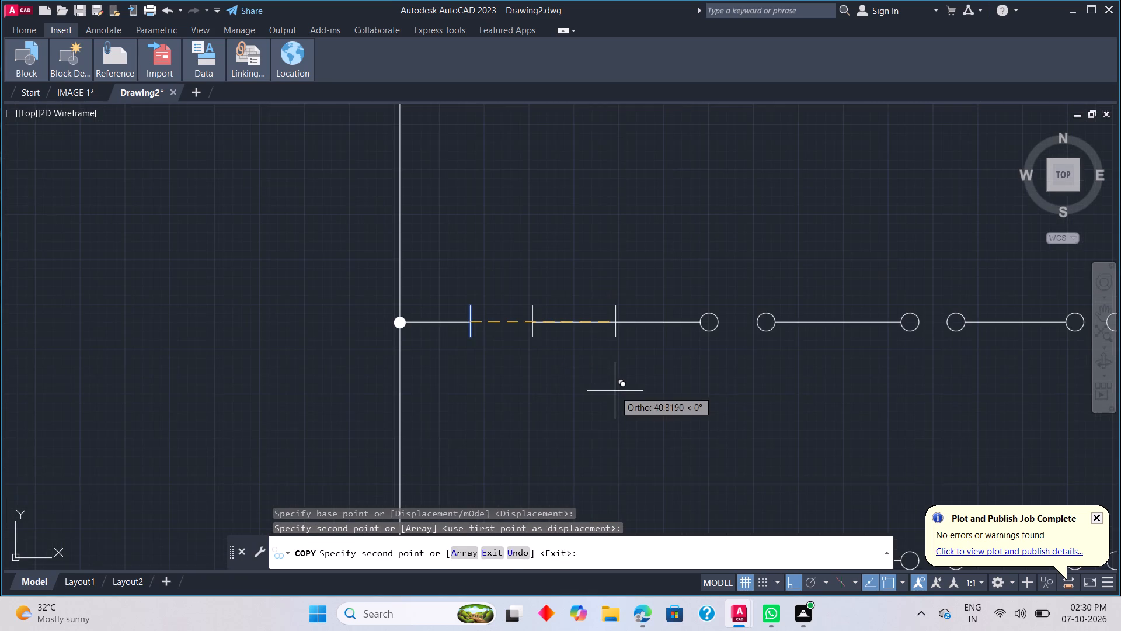
middle_click_drag(615, 391, 378, 373)
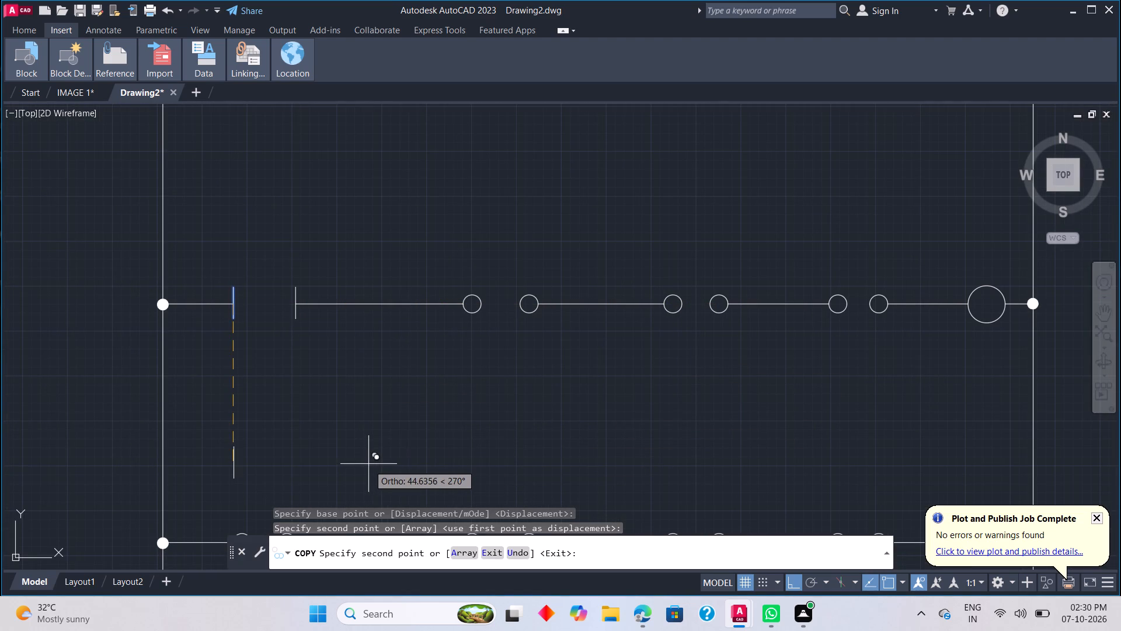
middle_click_drag(365, 461, 410, 325)
scroll(404, 365, "down", 2)
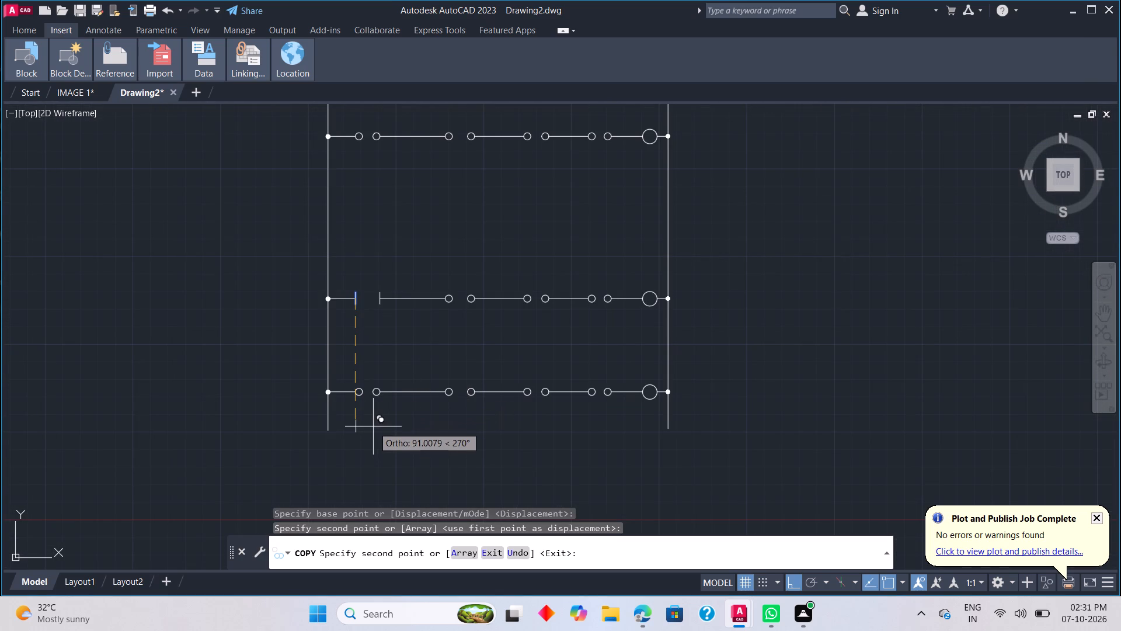
key("Escape")
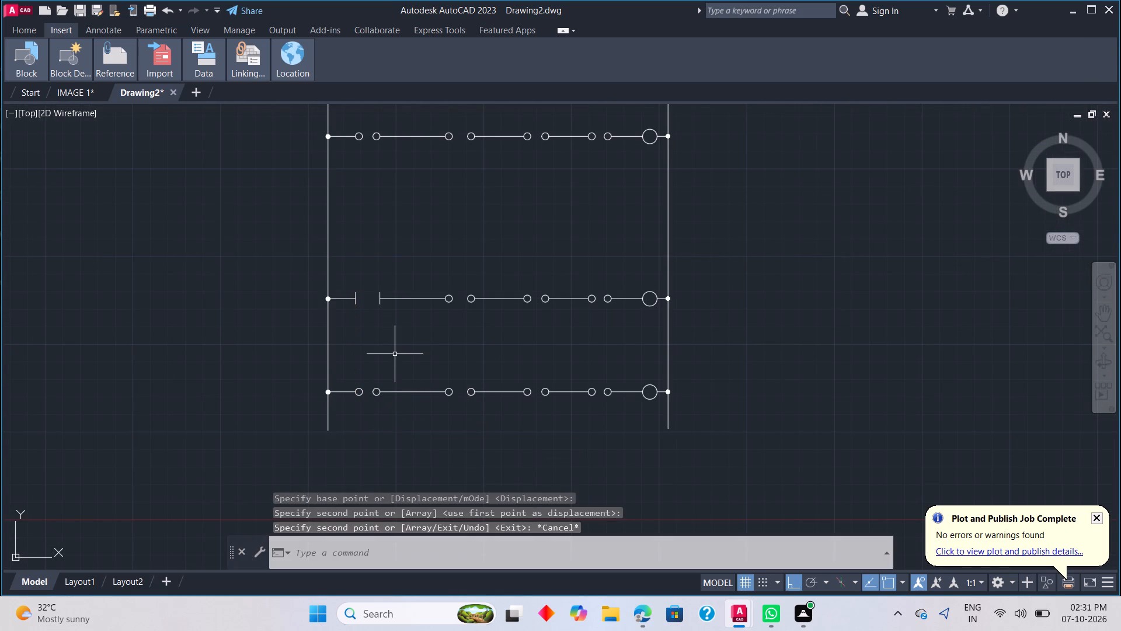
Move the copied vertical line about 9 units left, toward the contact's first vertical line.
scroll(385, 311, "up", 3)
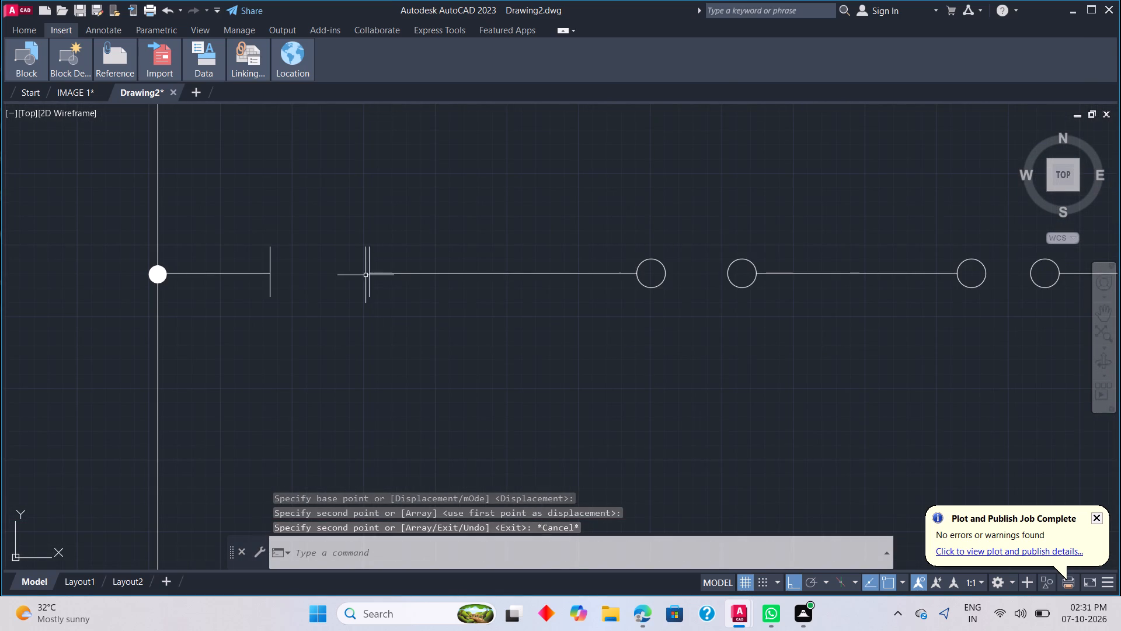
left_click(369, 280)
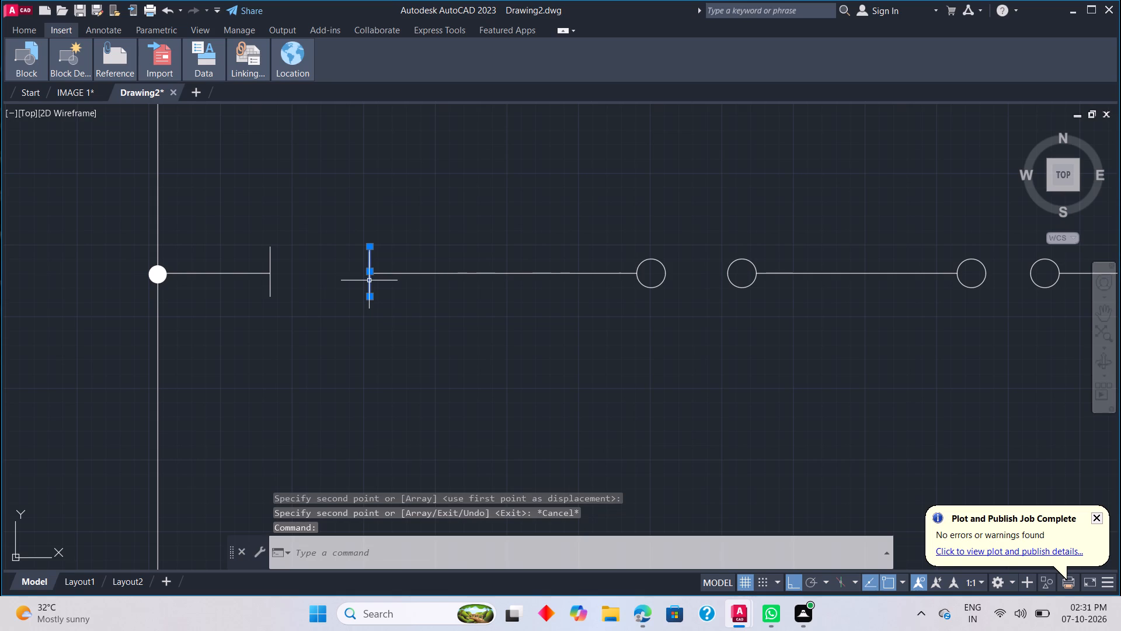
right_click(369, 280)
left_click(384, 323)
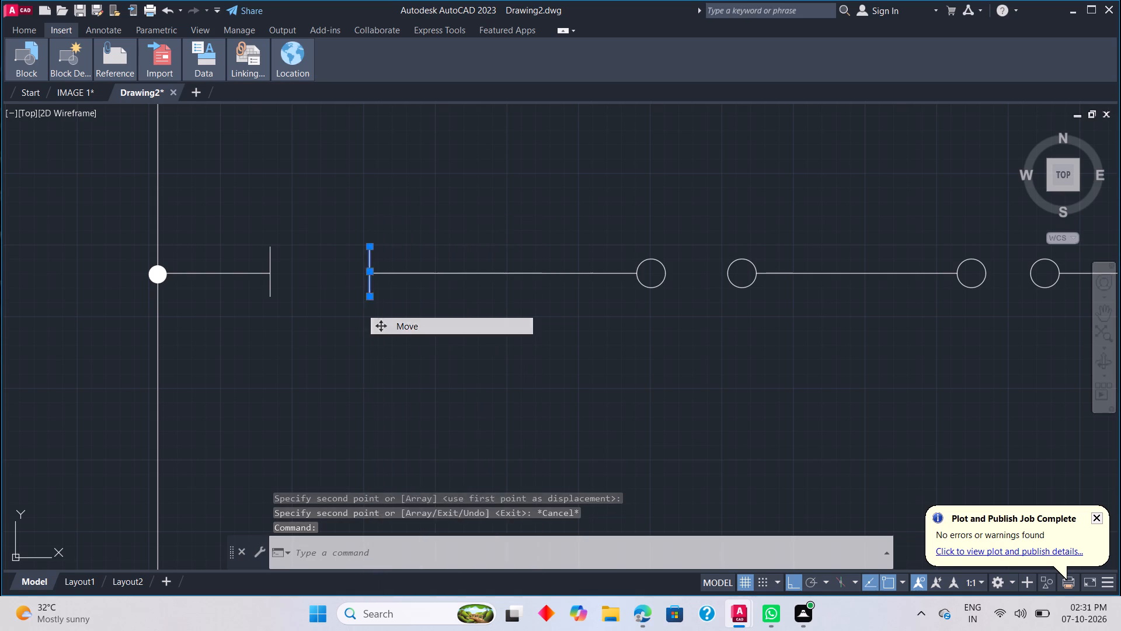
left_click(368, 275)
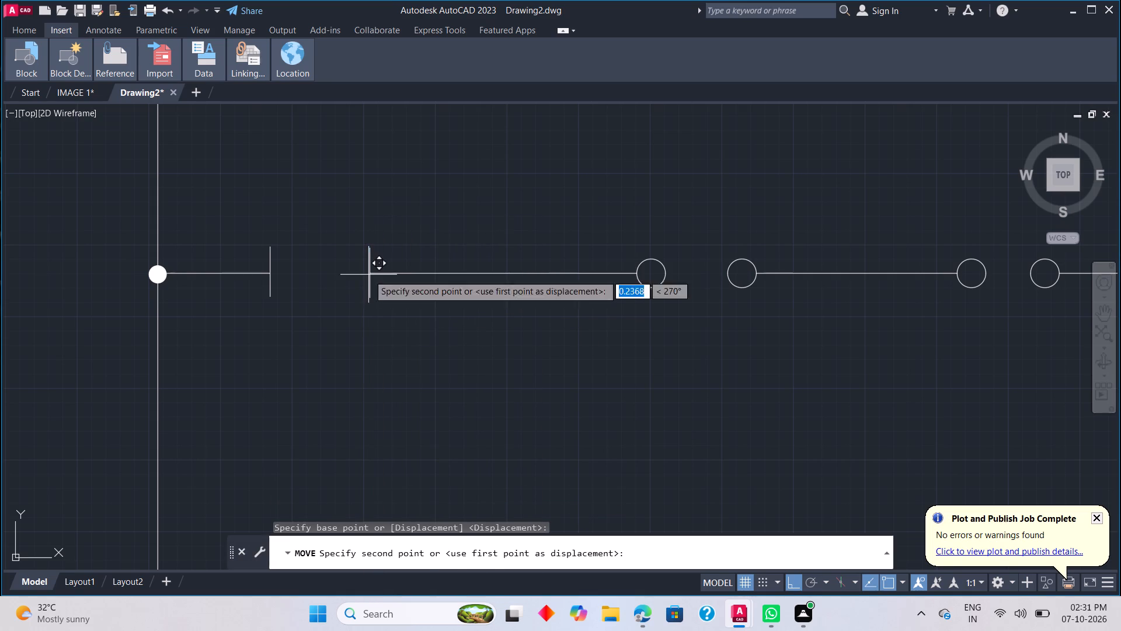
left_click(316, 275)
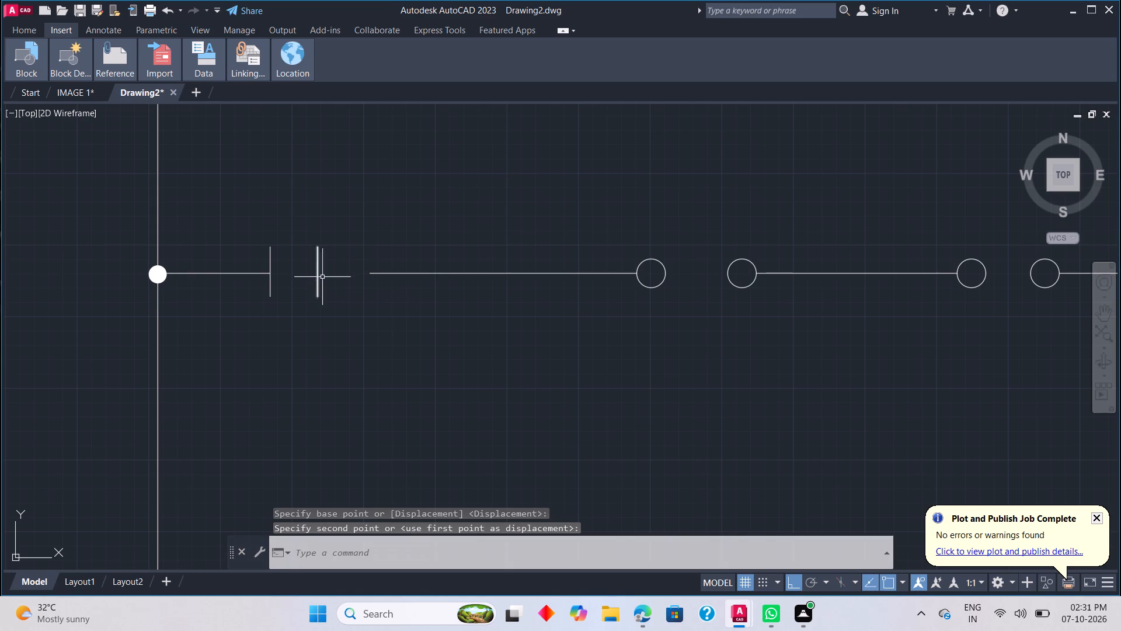
key("Escape")
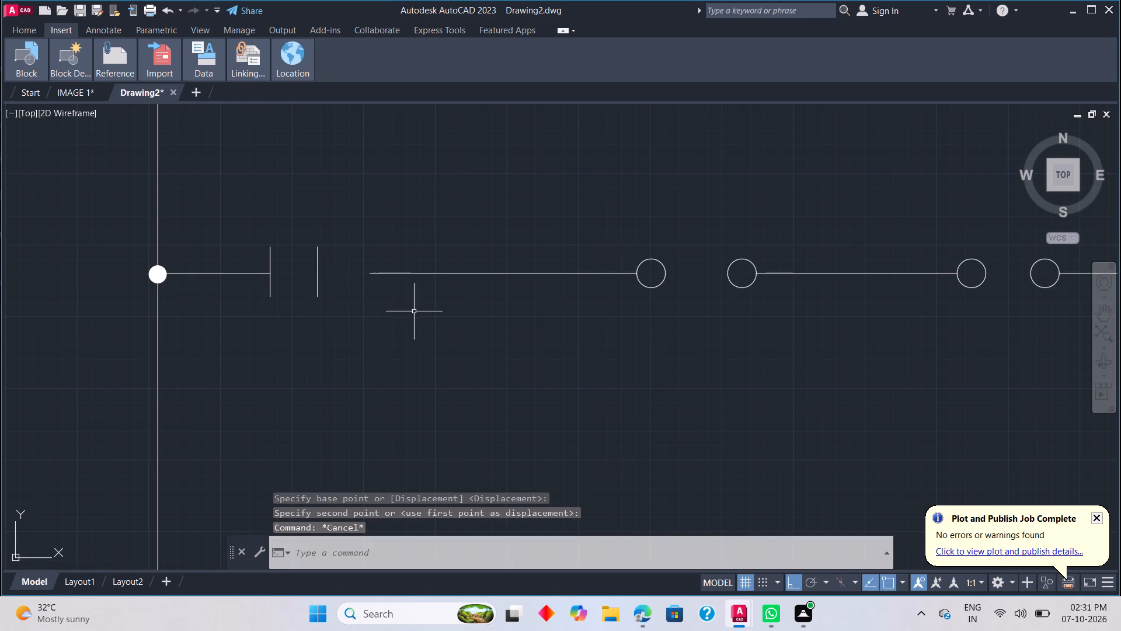
Extend the middle rung's second horizontal segment to the contact's right-hand vertical line.
key("e")
type("X")
key("space")
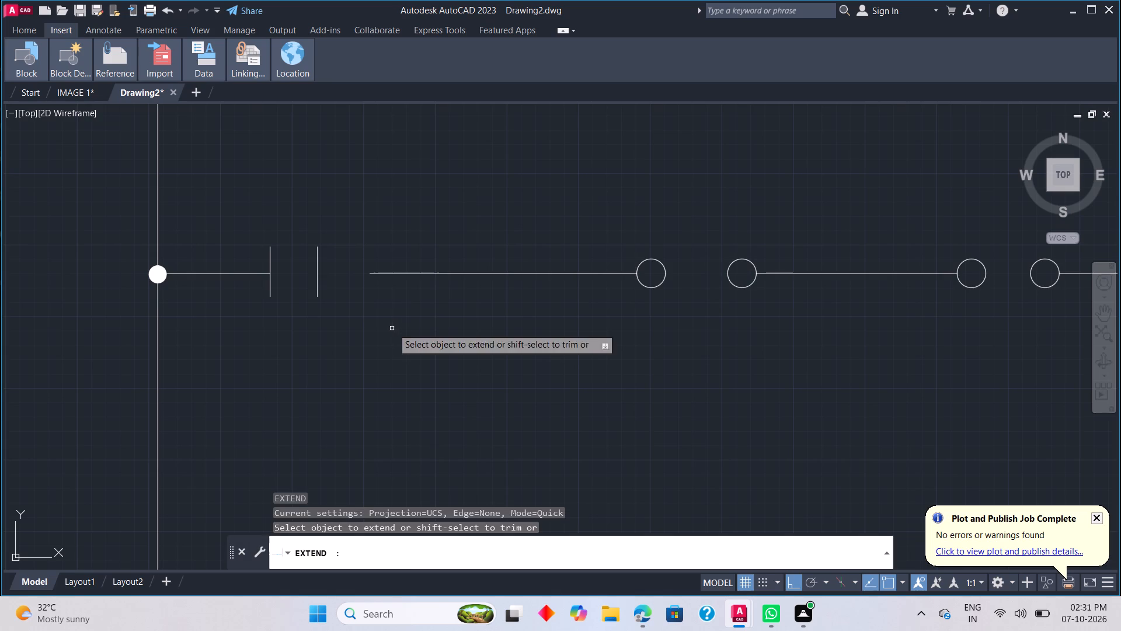
left_click(391, 273)
scroll(388, 308, "down", 3)
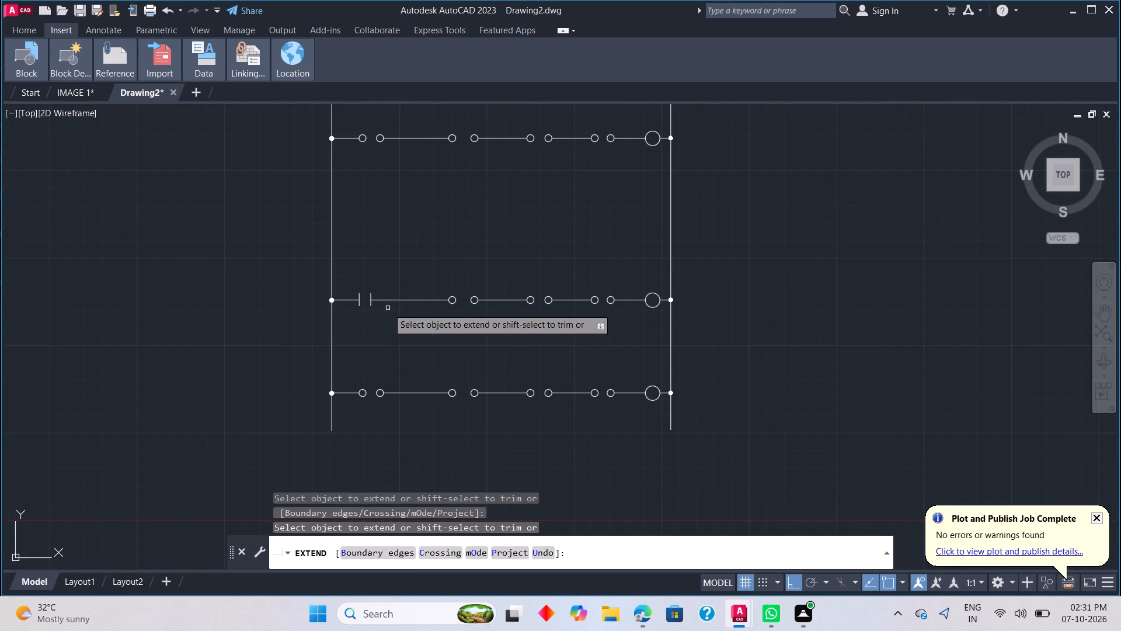
middle_click(378, 334)
middle_click_drag(378, 334, 389, 286)
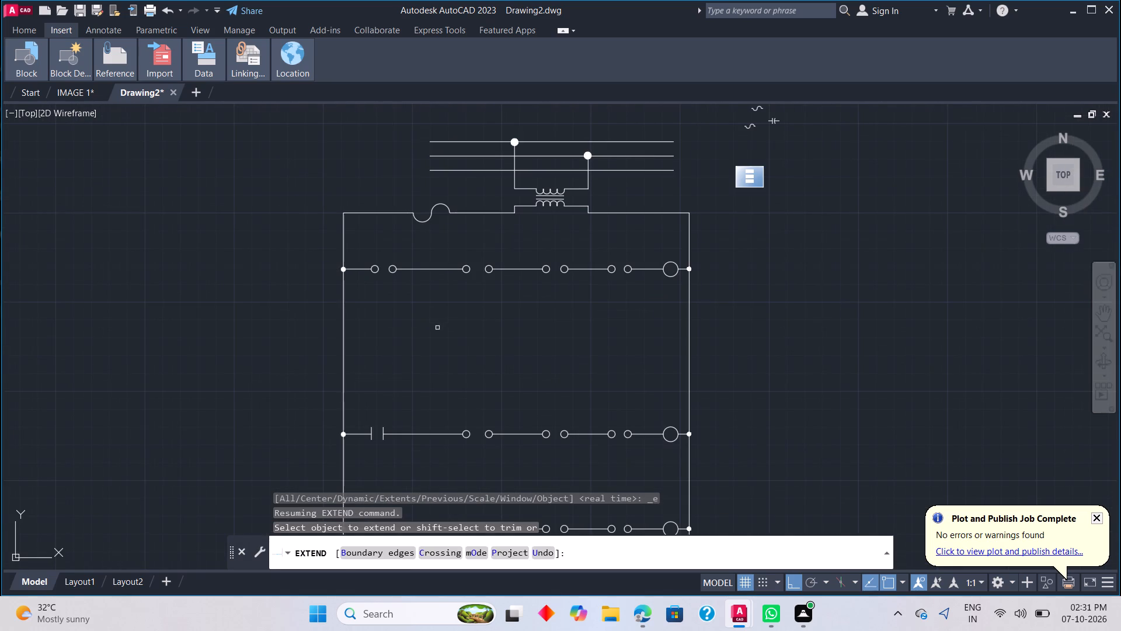
middle_click_drag(412, 418, 430, 327)
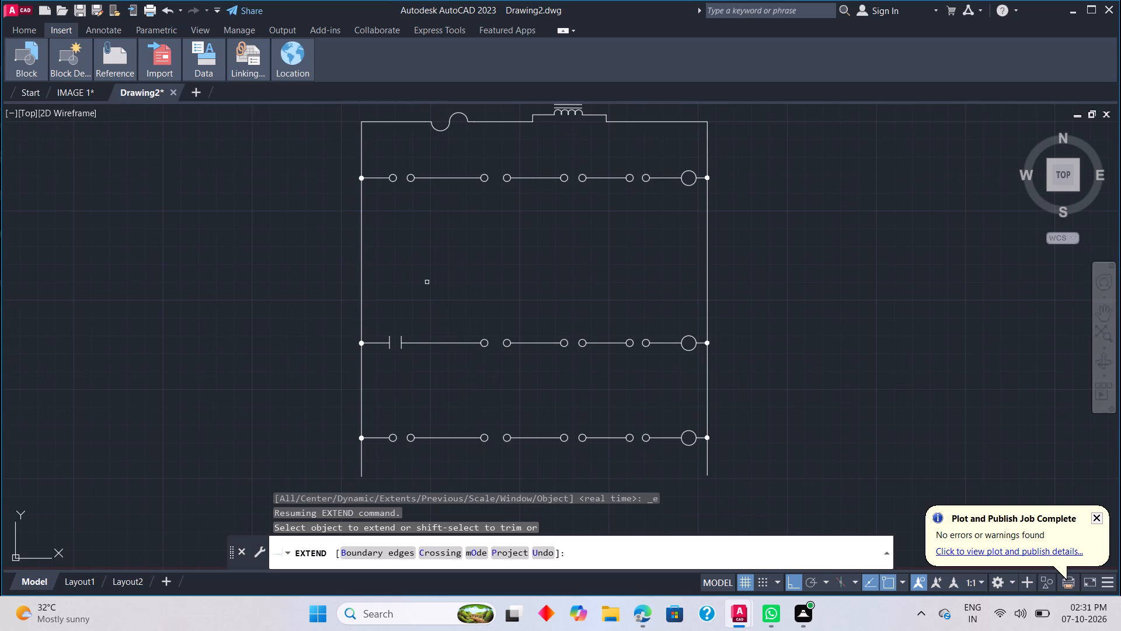
type("L")
key("space")
scroll(436, 392, "up", 2)
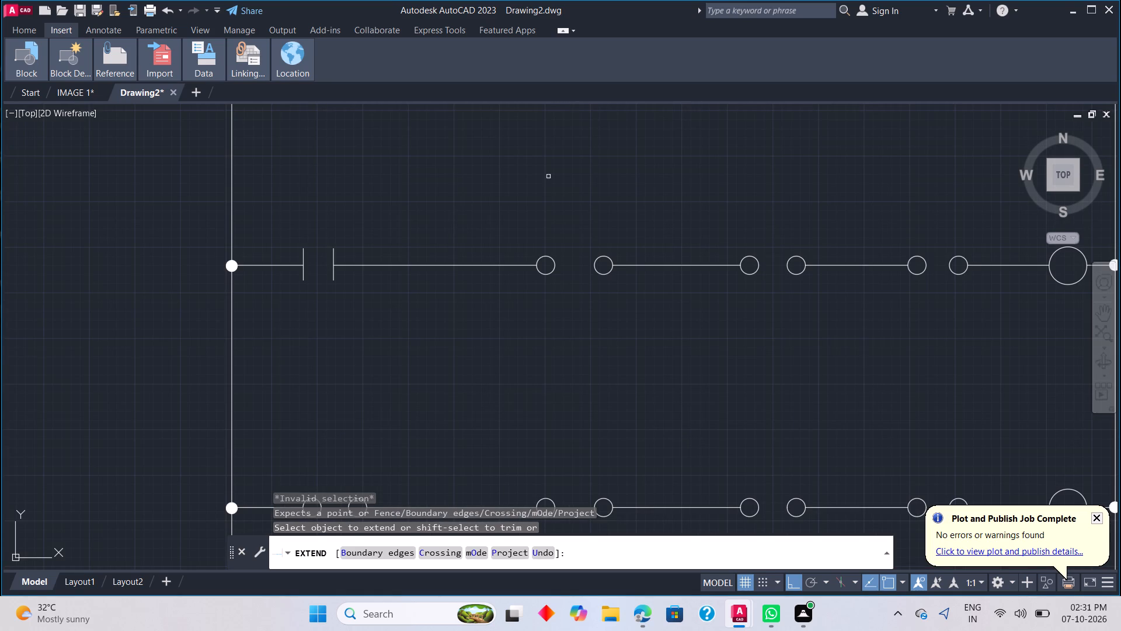
key("Escape")
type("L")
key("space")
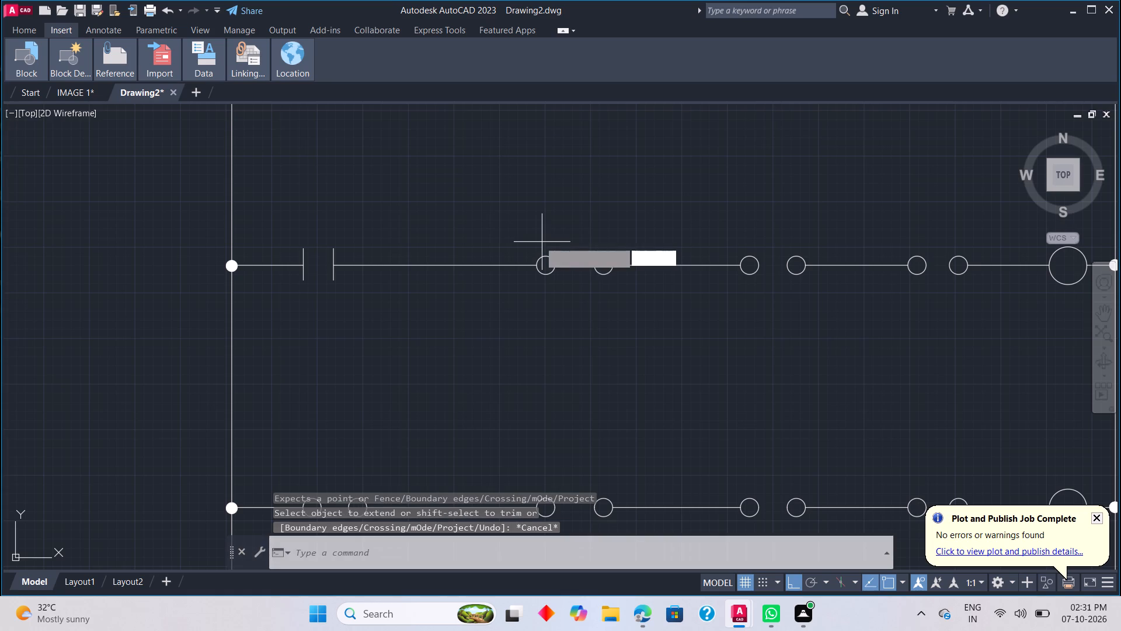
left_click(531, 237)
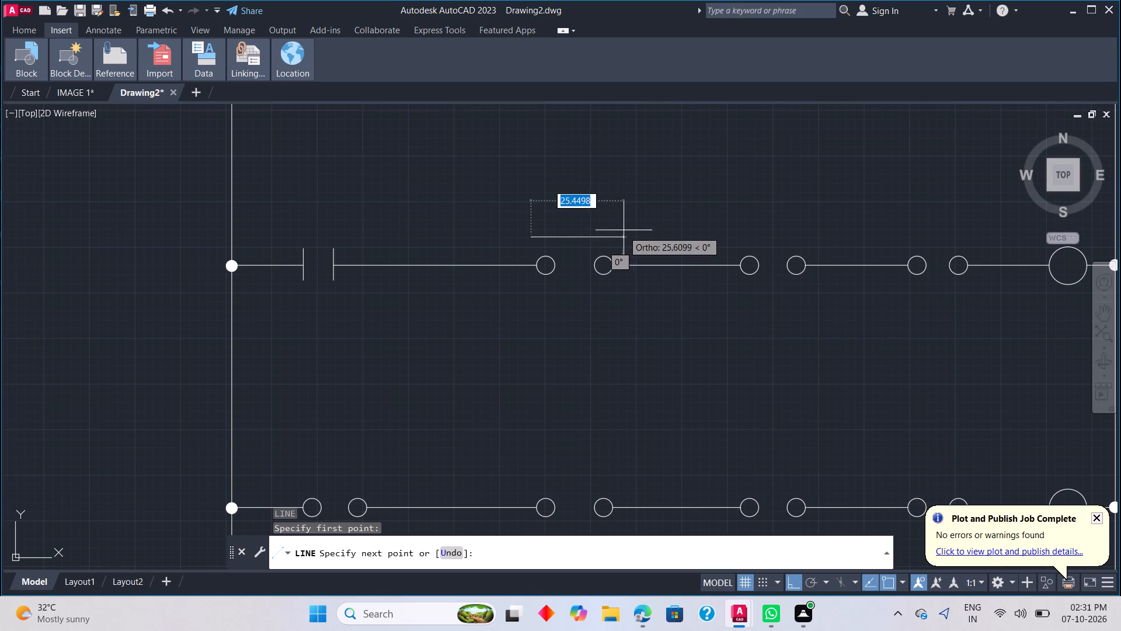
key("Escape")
Draw a short horizontal line just above the middle rung's first remaining circle pair, spanning roughly from one circle's centre to the other's.
key("space")
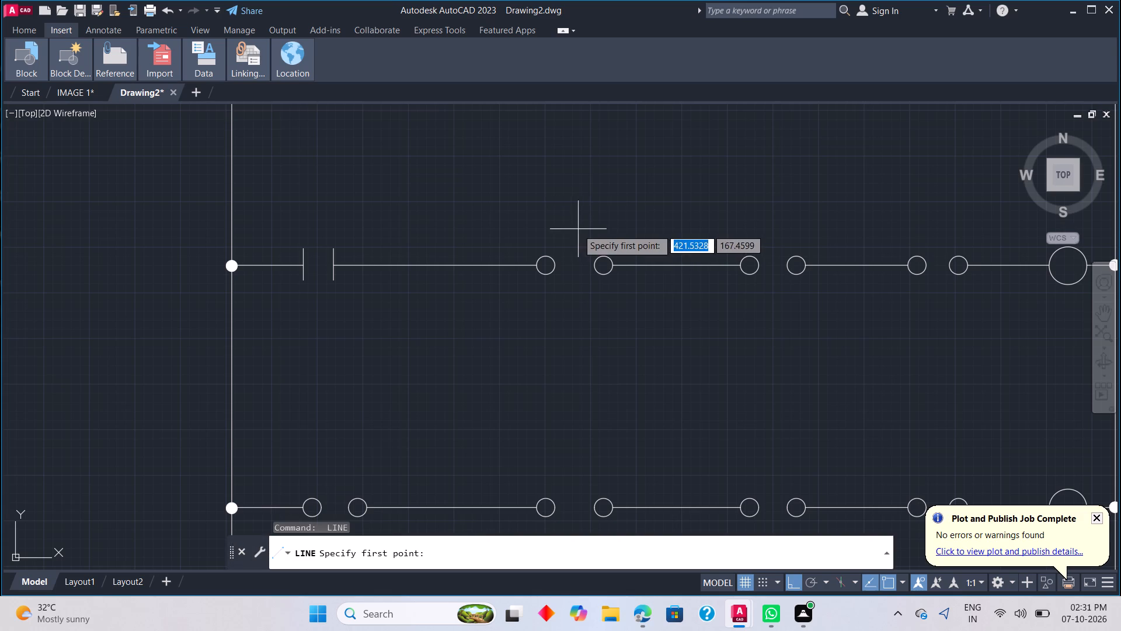
left_click(543, 237)
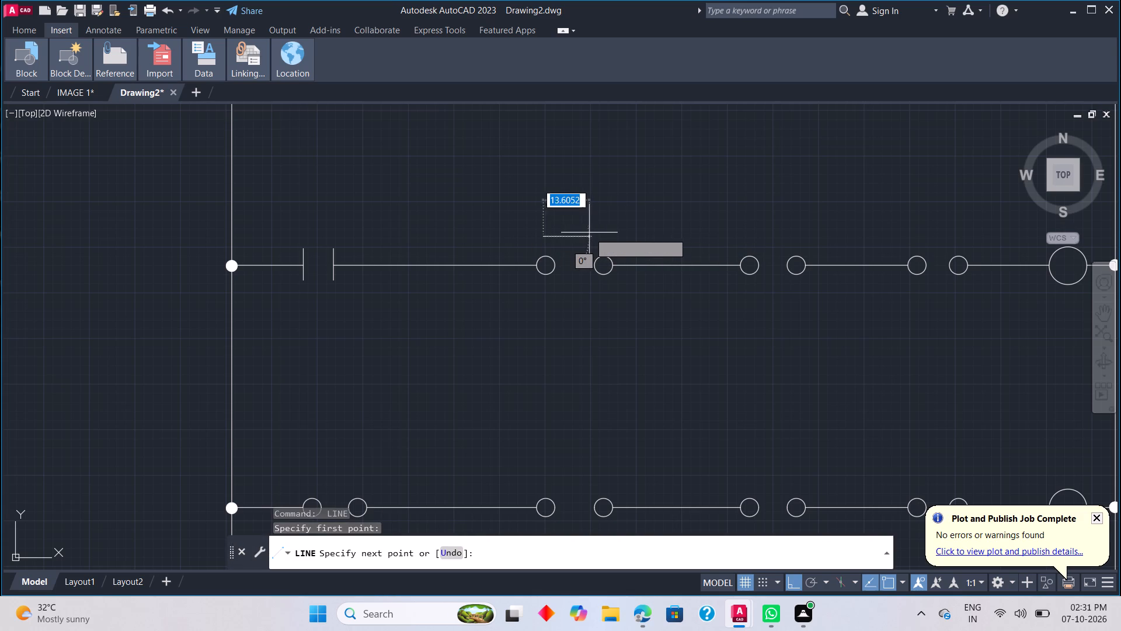
left_click(600, 233)
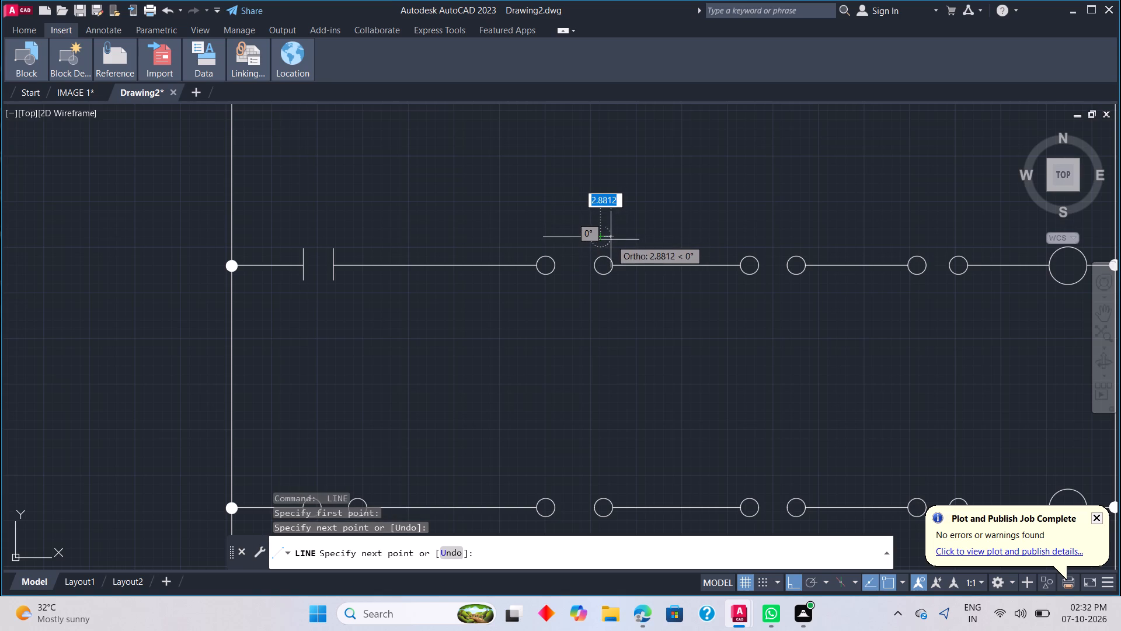
key("Escape")
Enable the Center object snap.
key("space")
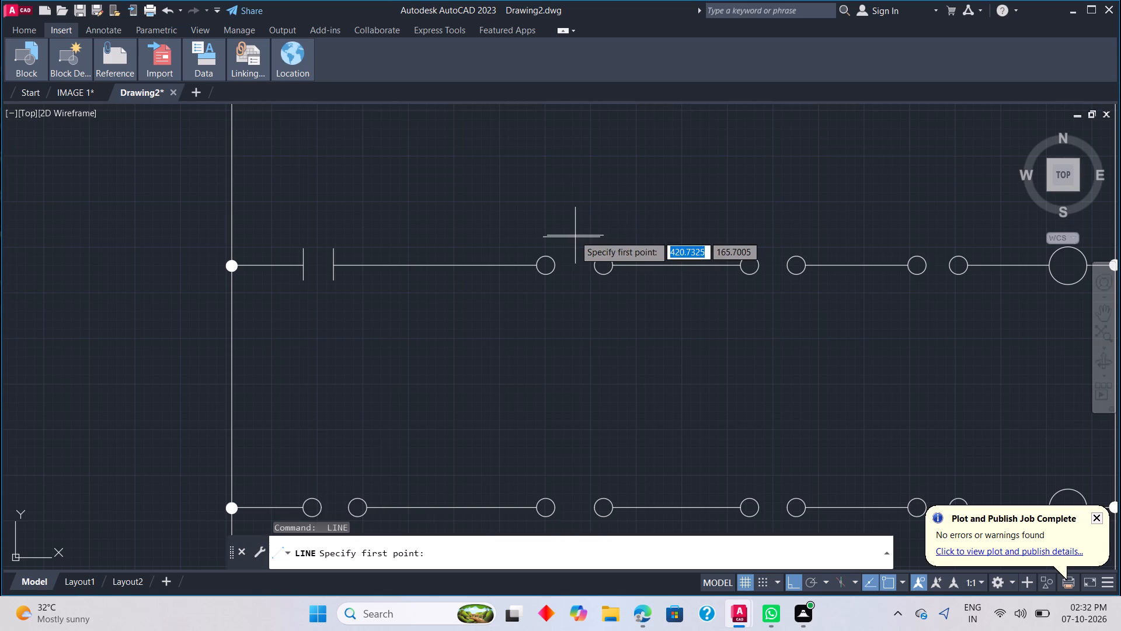
left_click(901, 581)
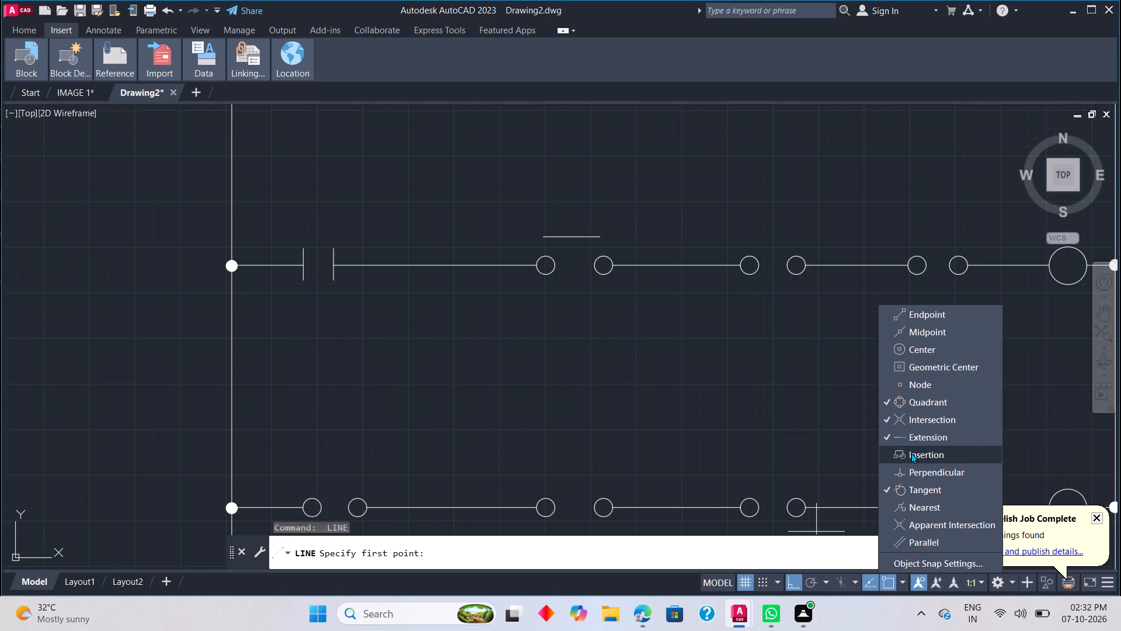
left_click(907, 353)
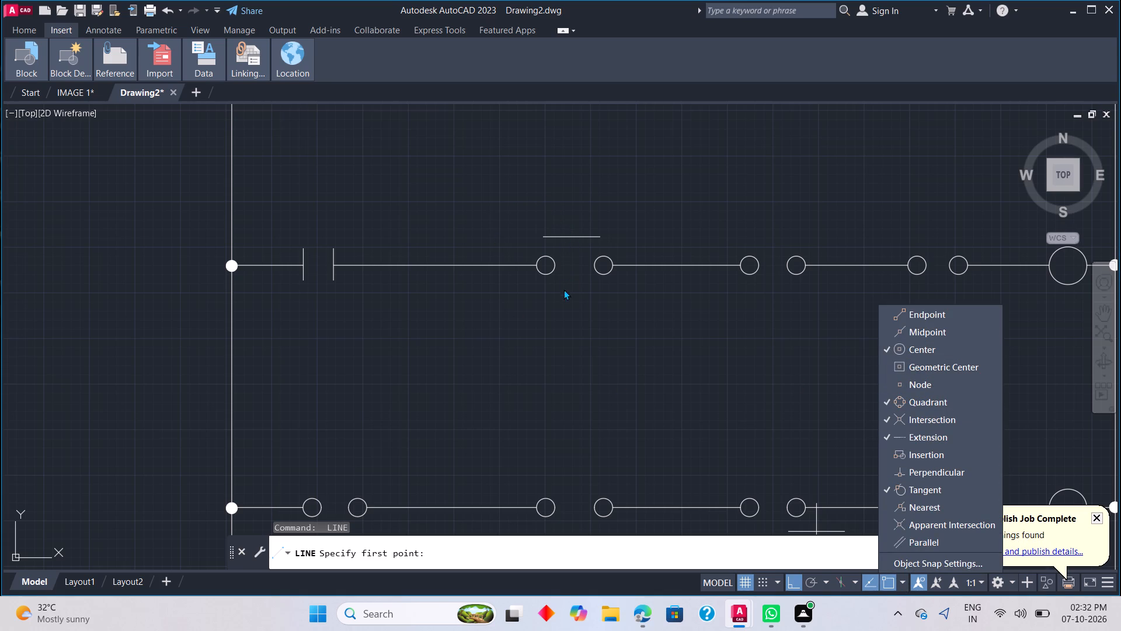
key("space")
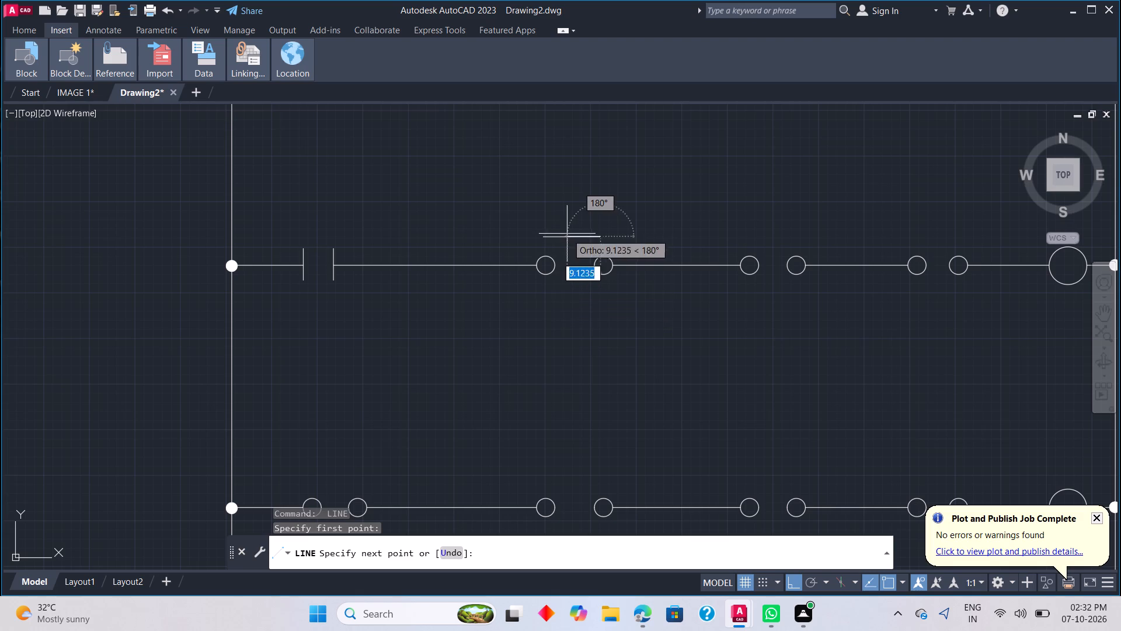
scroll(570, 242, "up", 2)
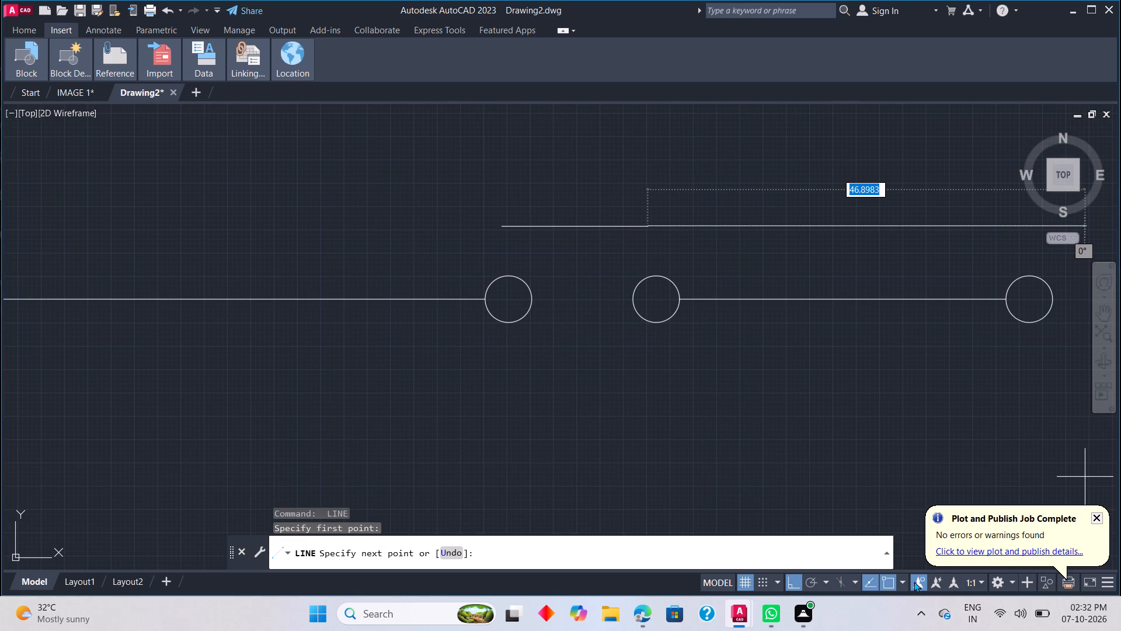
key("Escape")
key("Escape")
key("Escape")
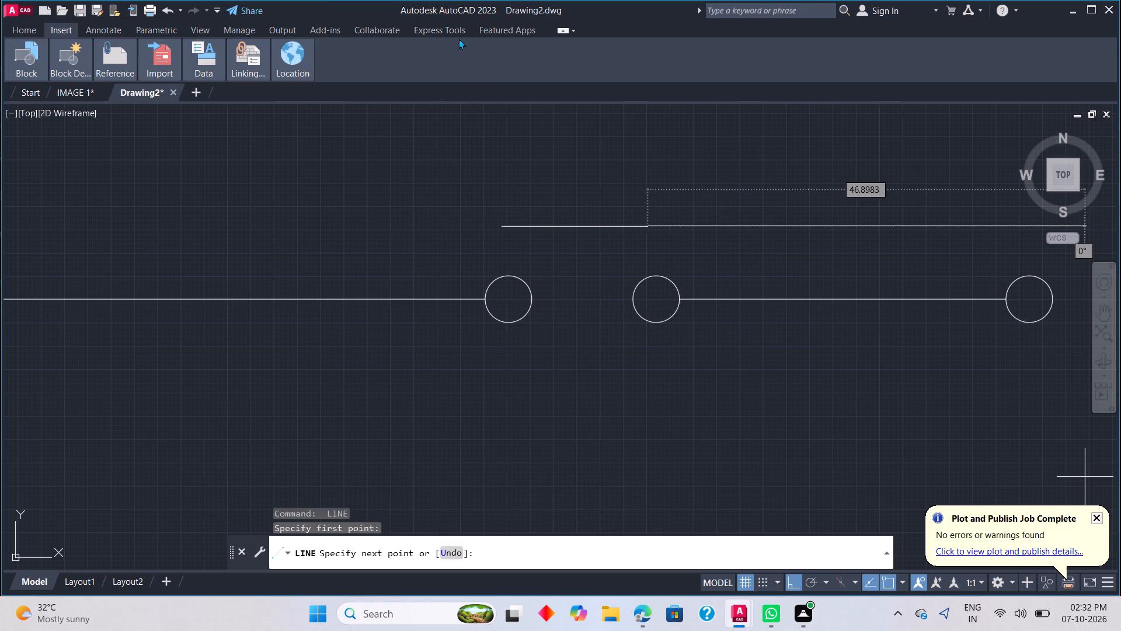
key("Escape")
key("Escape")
Draw a vertical line about 7 units long upward from near the middle of the short horizontal line above the middle rung's first circle pair.
key("l")
key("space")
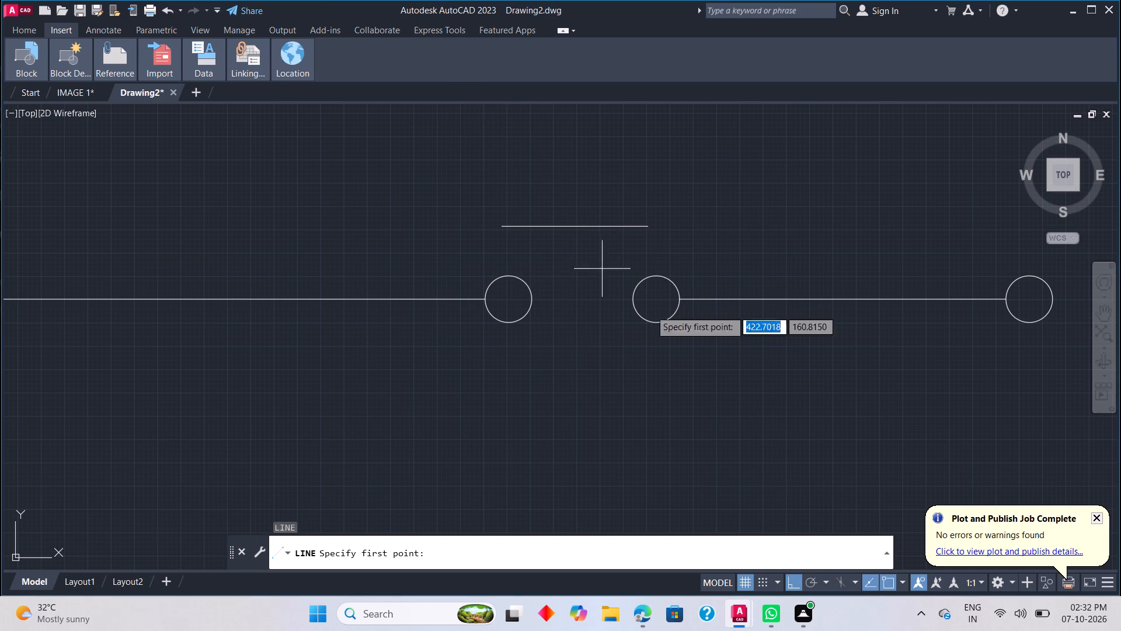
left_click(896, 577)
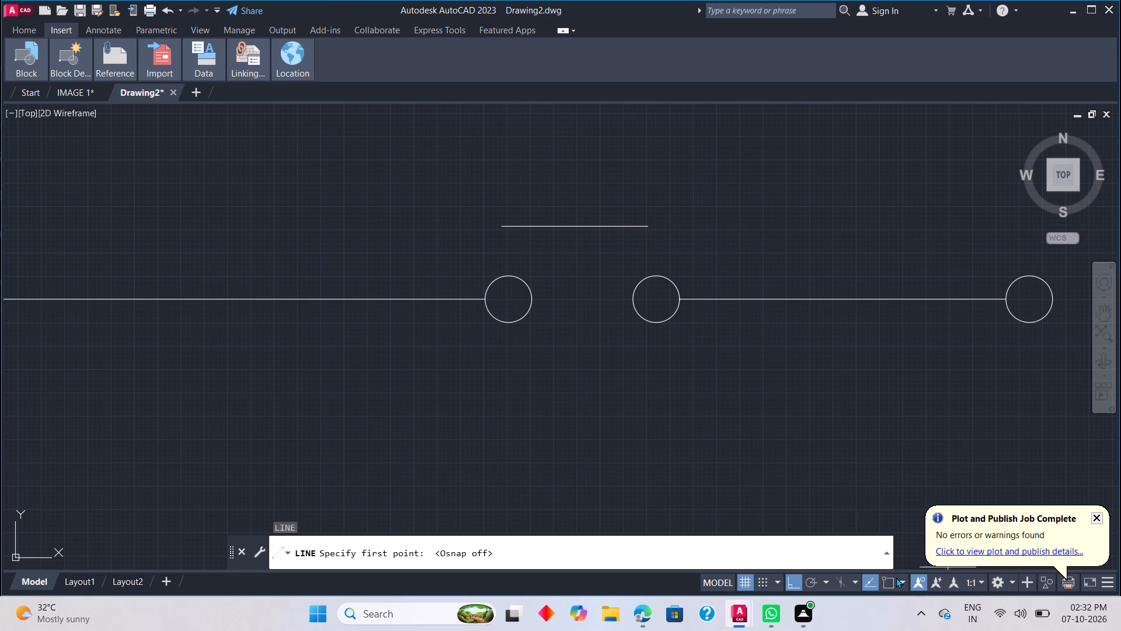
left_click(897, 581)
left_click(903, 579)
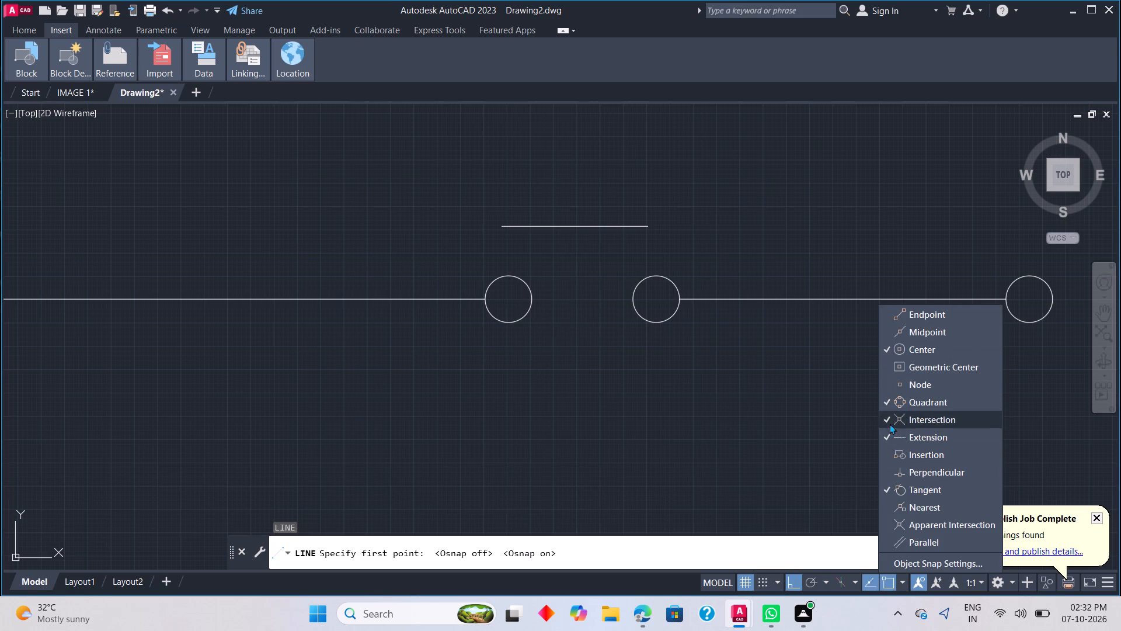
left_click(566, 223)
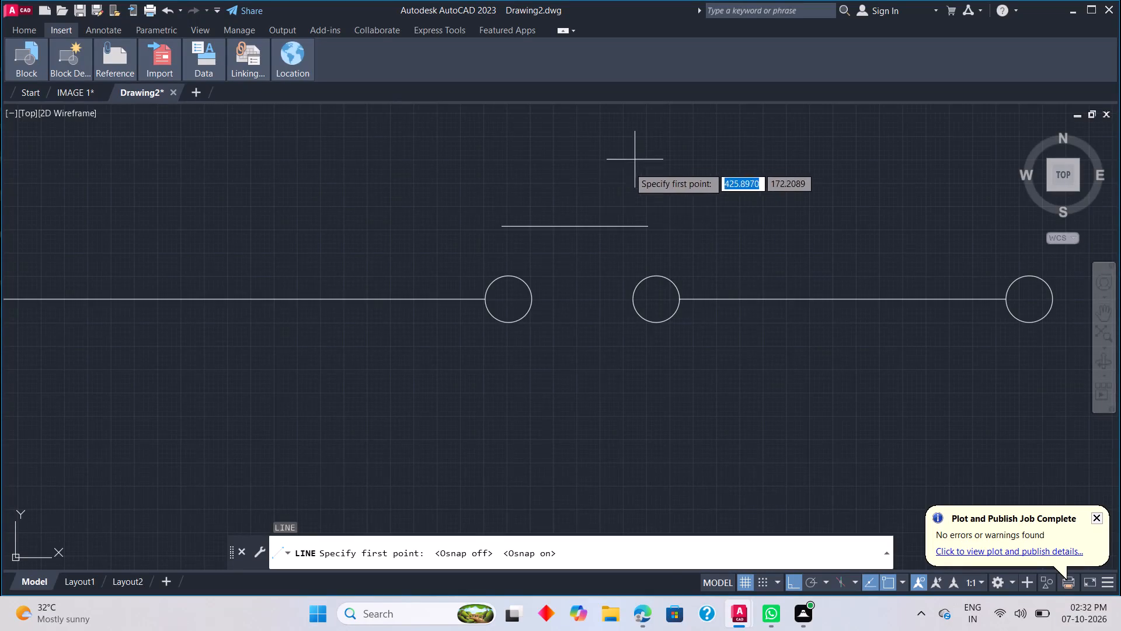
left_click(572, 227)
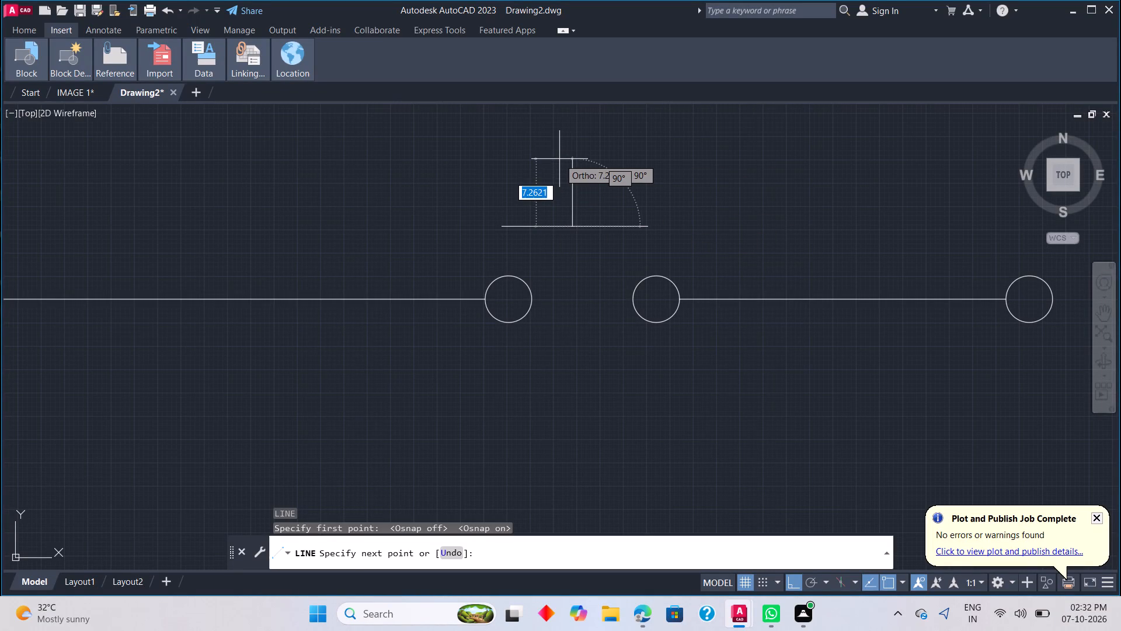
left_click(558, 162)
key("Escape")
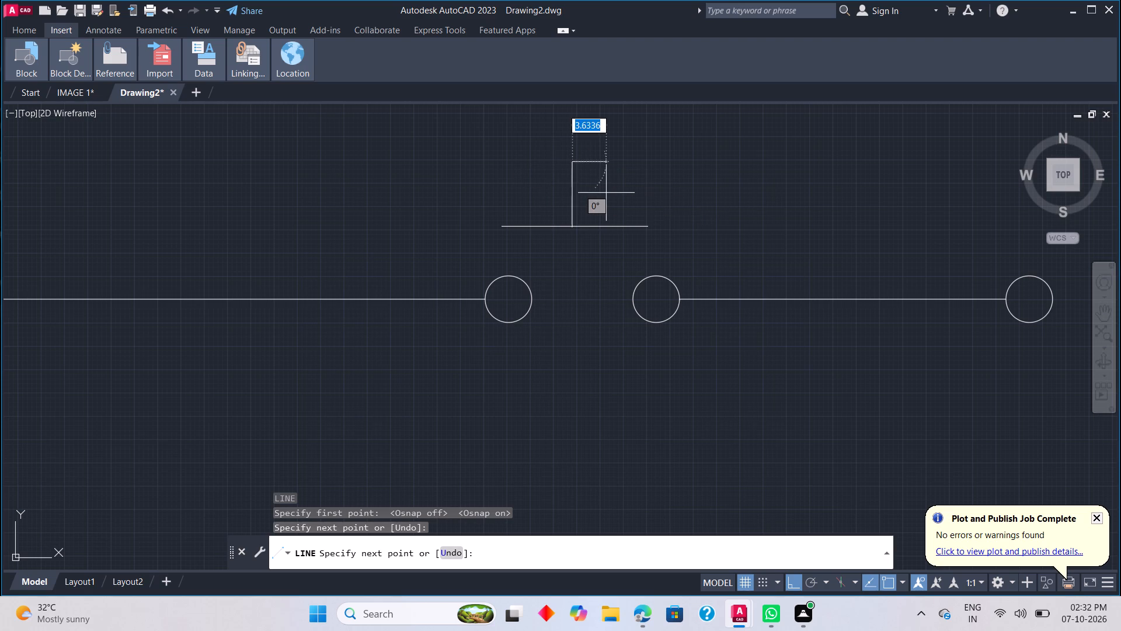
Move the short horizontal line and its vertical stem about 3 units down, closer to the middle rung's first circle pair.
scroll(615, 207, "down", 2)
scroll(615, 306, "up", 1)
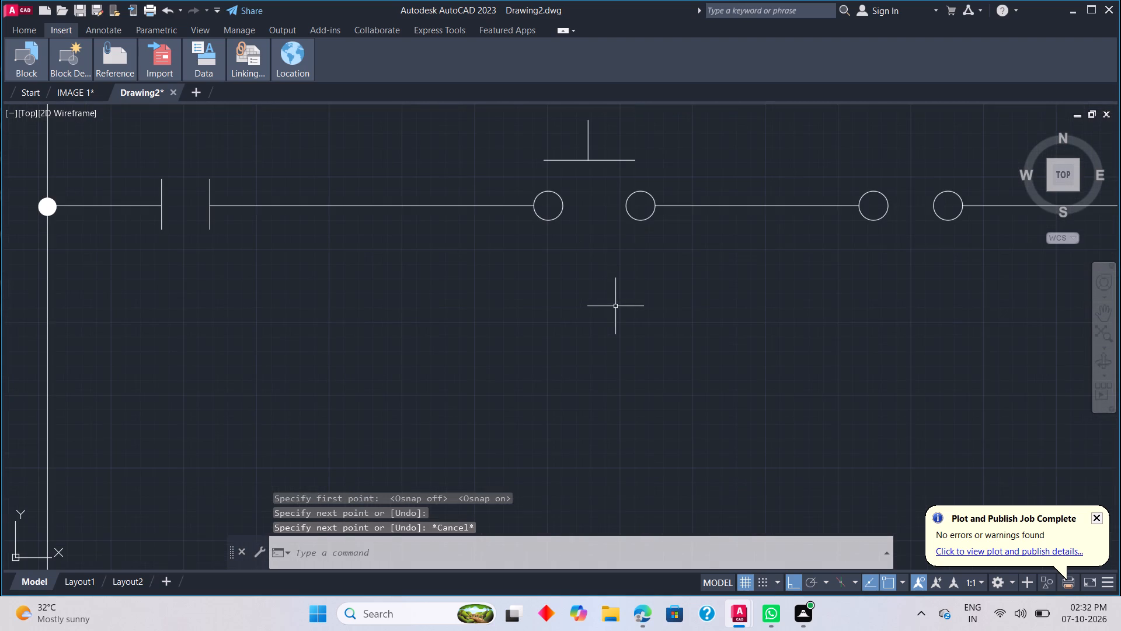
middle_click_drag(605, 275, 600, 345)
scroll(600, 345, "down", 4)
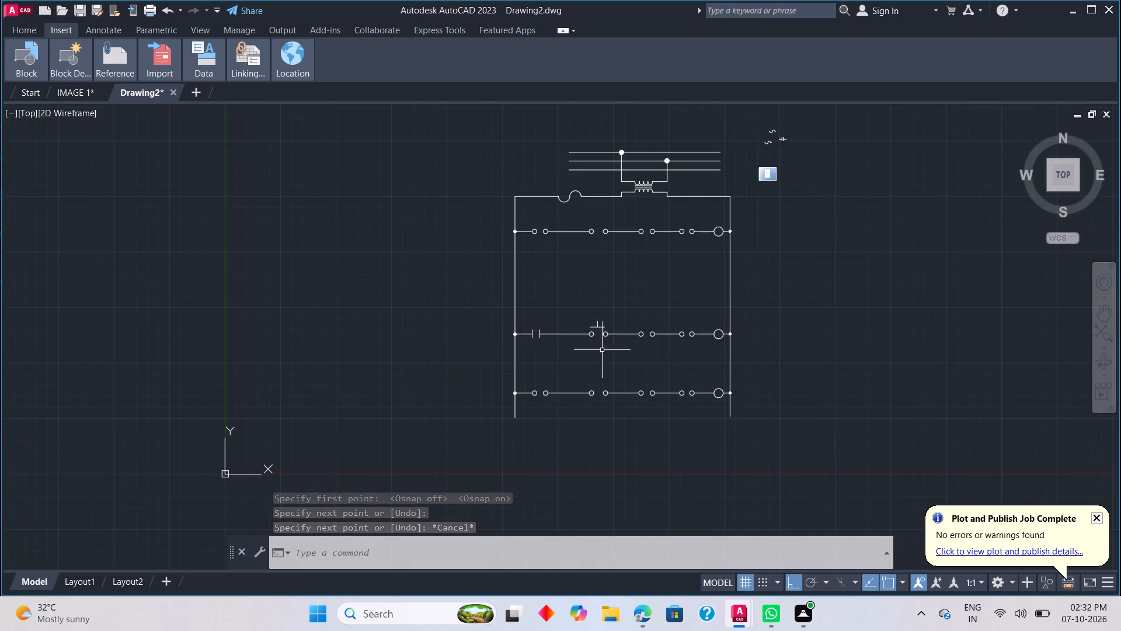
scroll(610, 360, "up", 3)
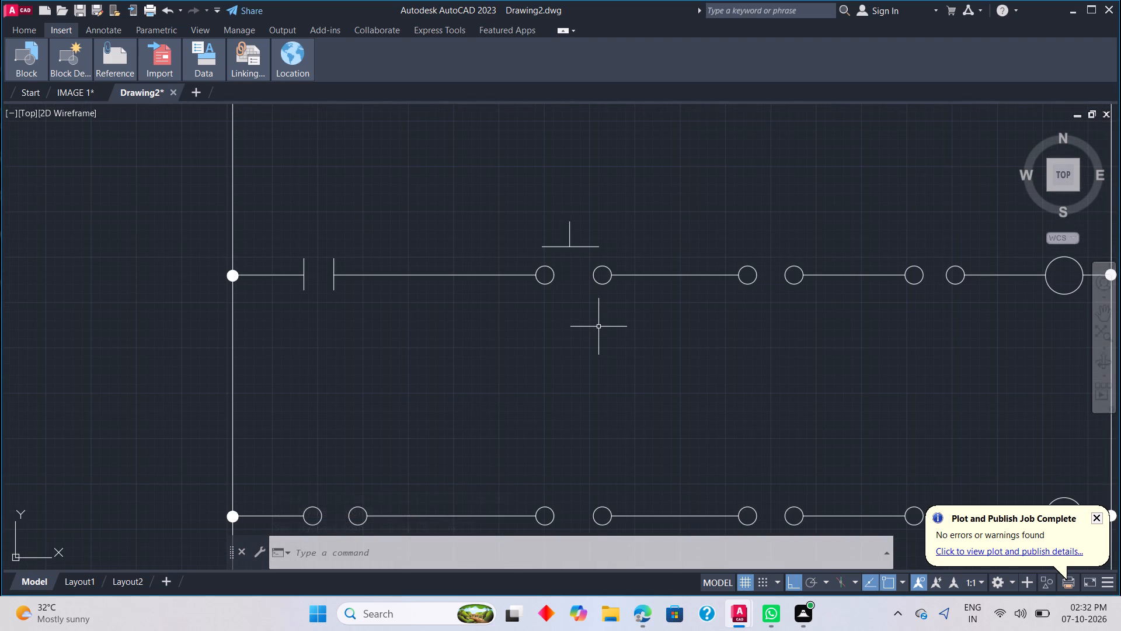
scroll(598, 327, "up", 1)
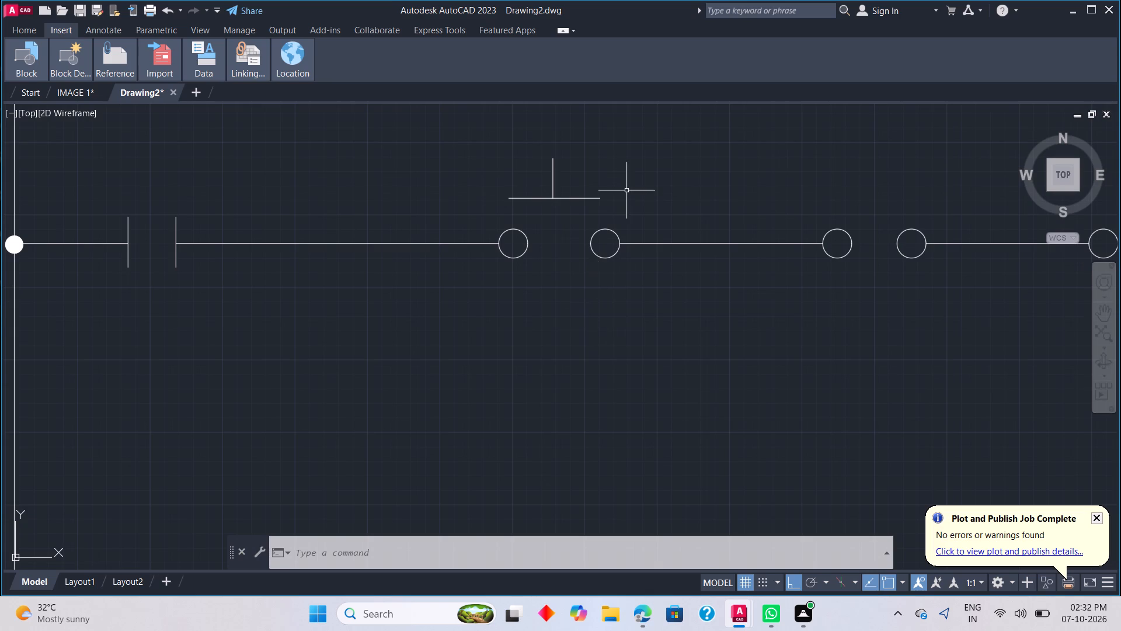
left_click_drag(632, 198, 434, 153)
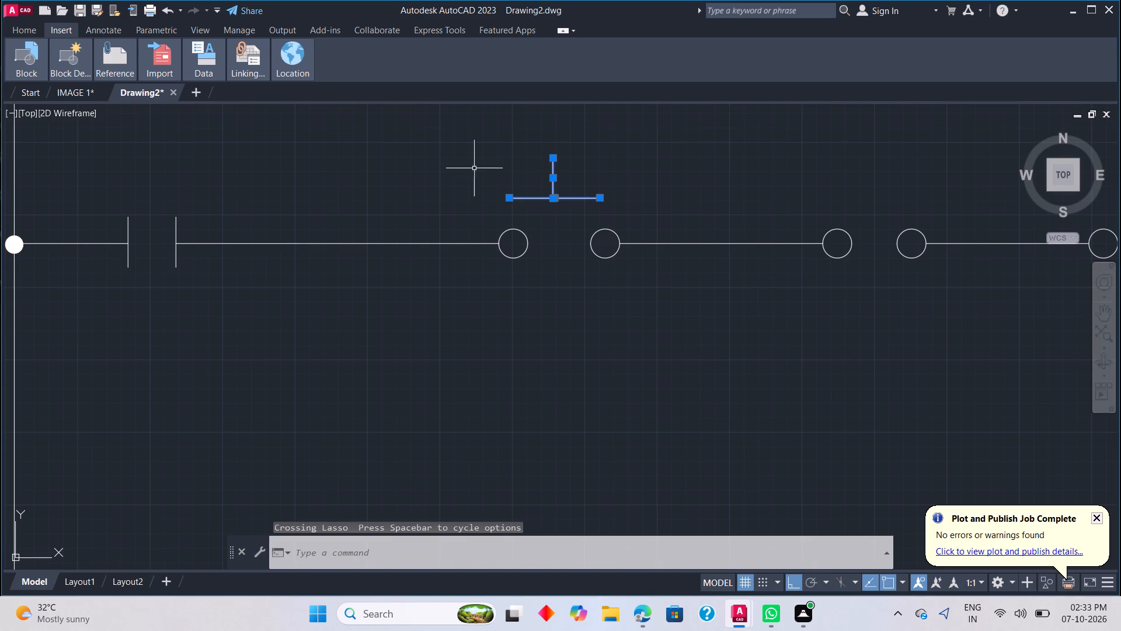
right_click(493, 180)
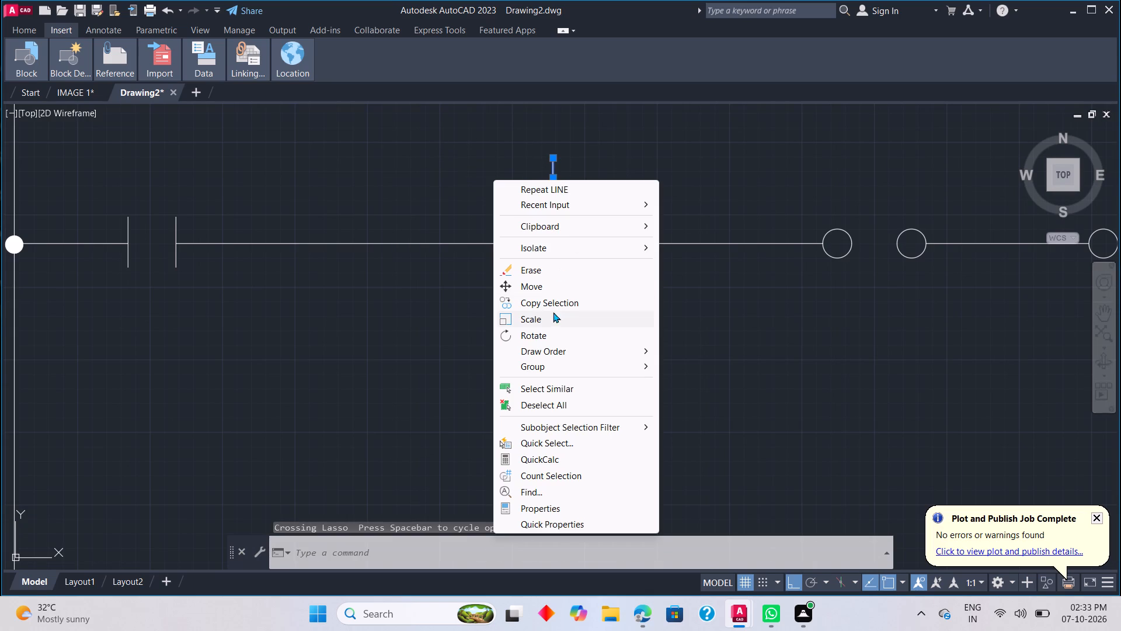
left_click(555, 284)
left_click_drag(542, 198, 541, 171)
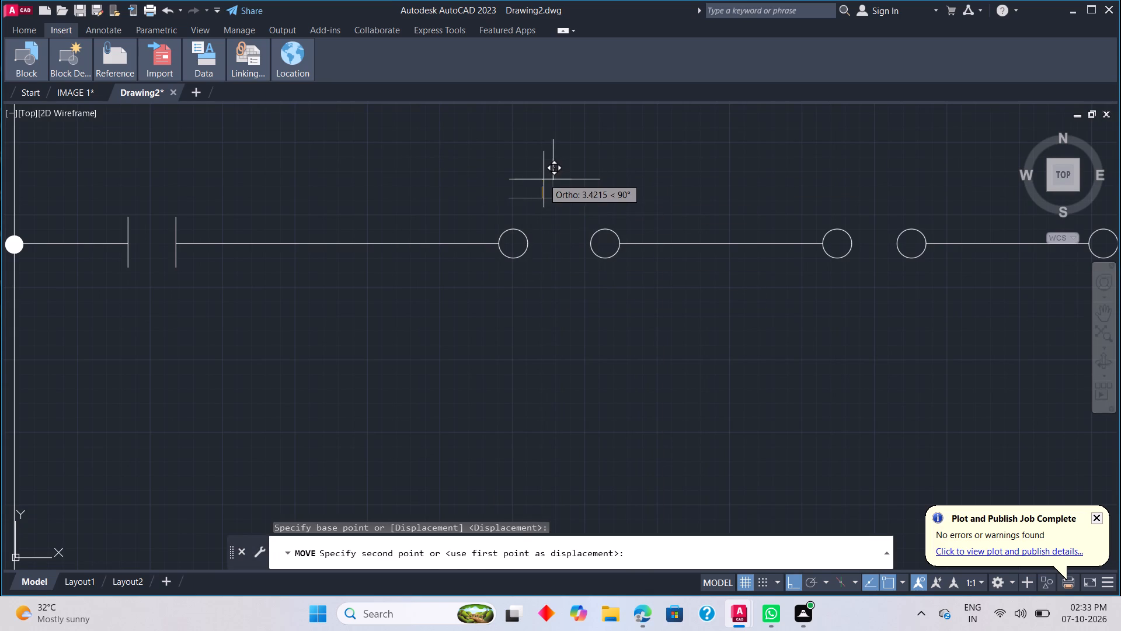
left_click(548, 216)
Draw a horizontal line about 12.8 units long joining the bottom points of the middle rung's second circle pair.
scroll(582, 303, "down", 2)
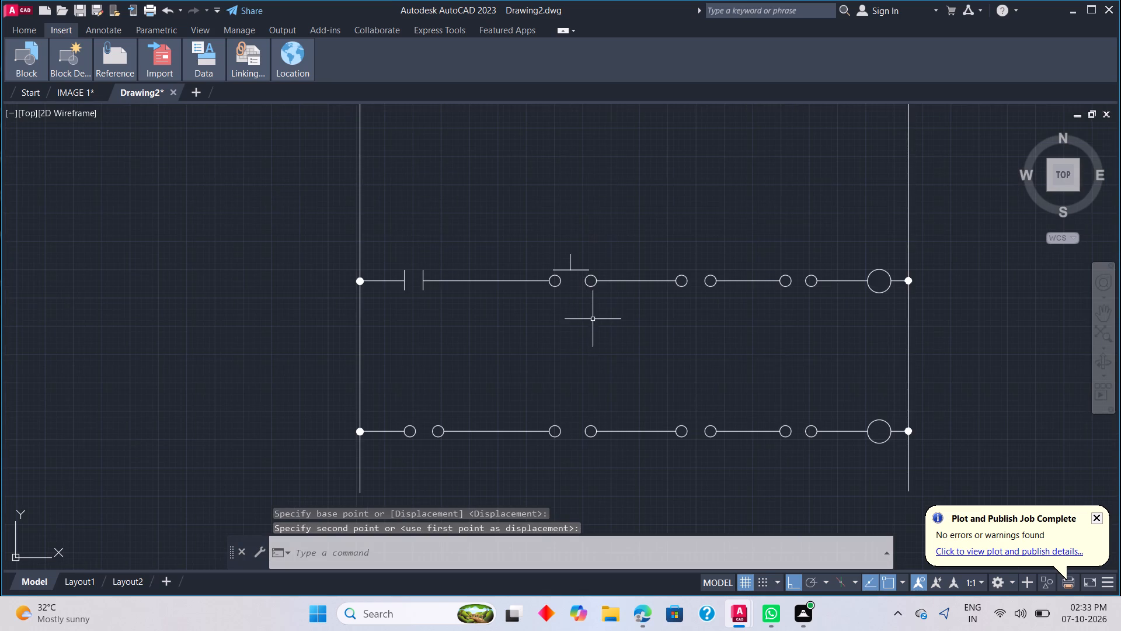
scroll(592, 319, "down", 1)
middle_click_drag(592, 319, 504, 248)
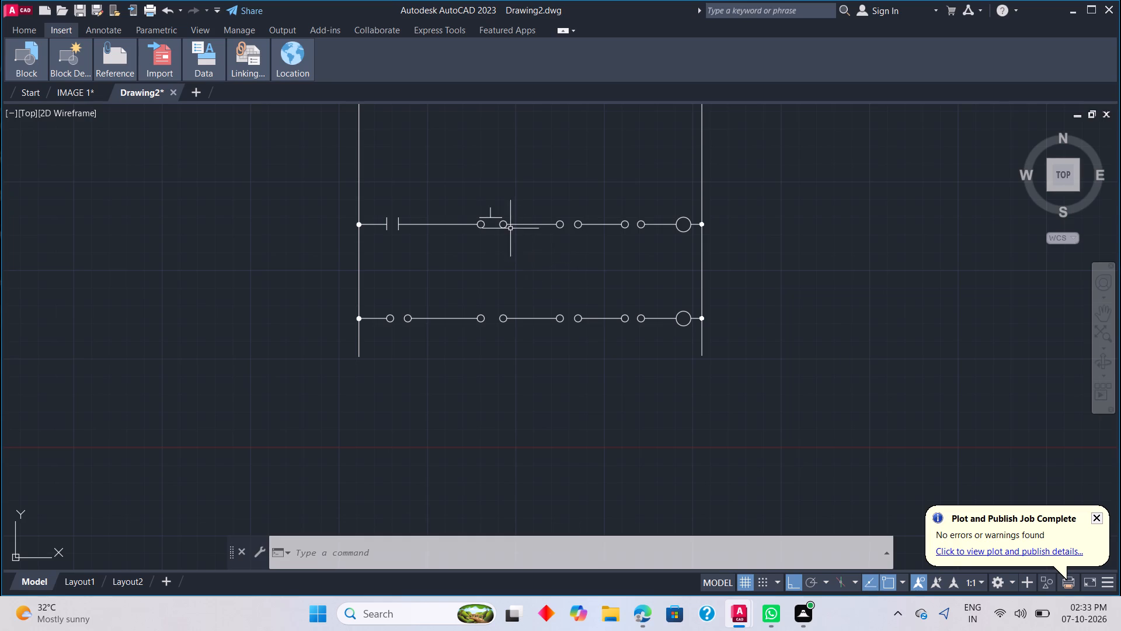
right_click_drag(485, 207, 479, 198)
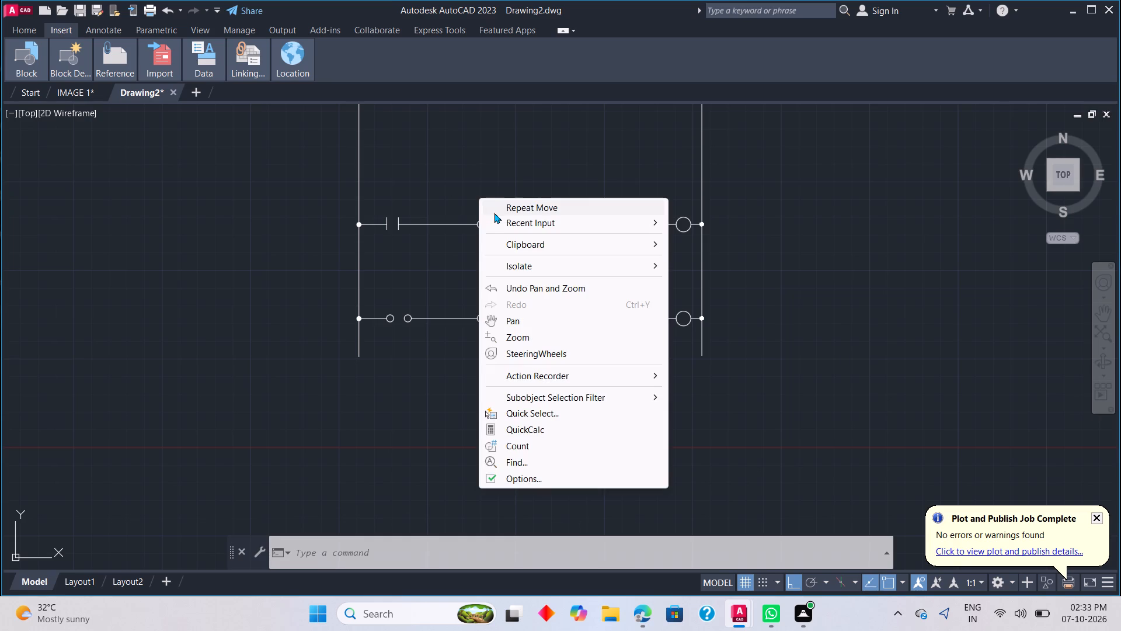
key("Escape")
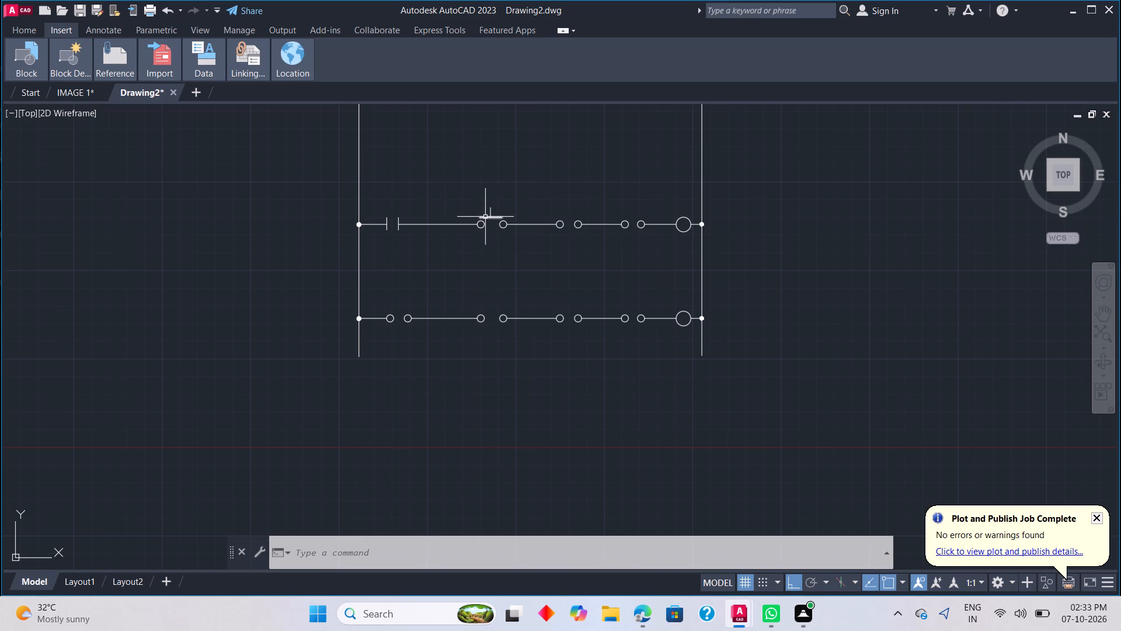
scroll(492, 210, "up", 1)
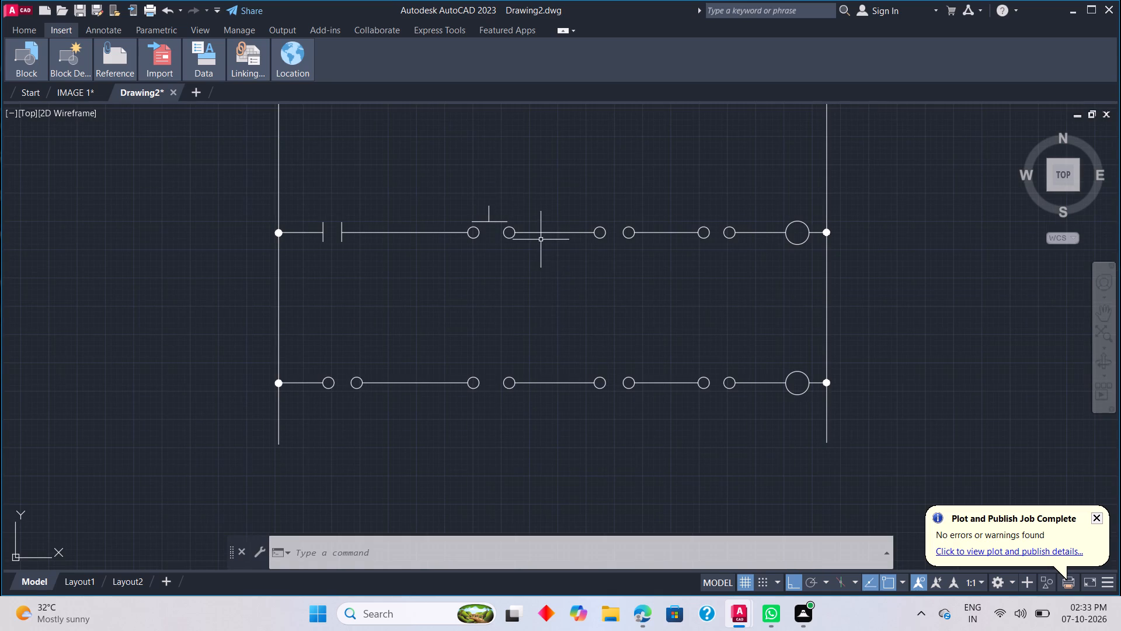
scroll(605, 273, "up", 1)
key("l")
key("space")
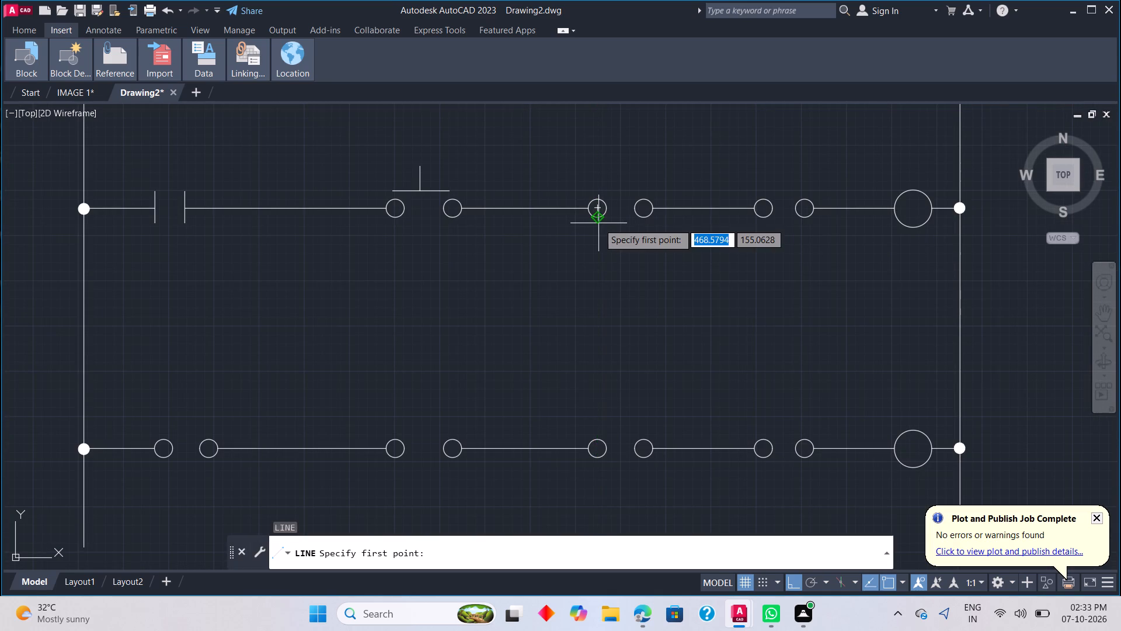
left_click(598, 219)
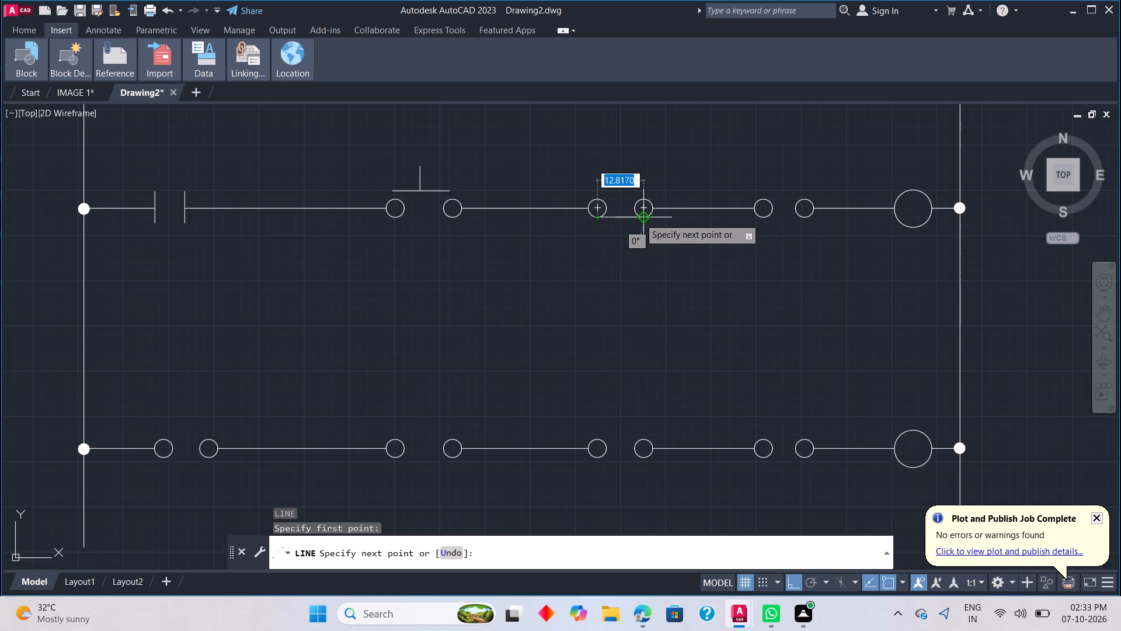
left_click(639, 218)
key("Escape")
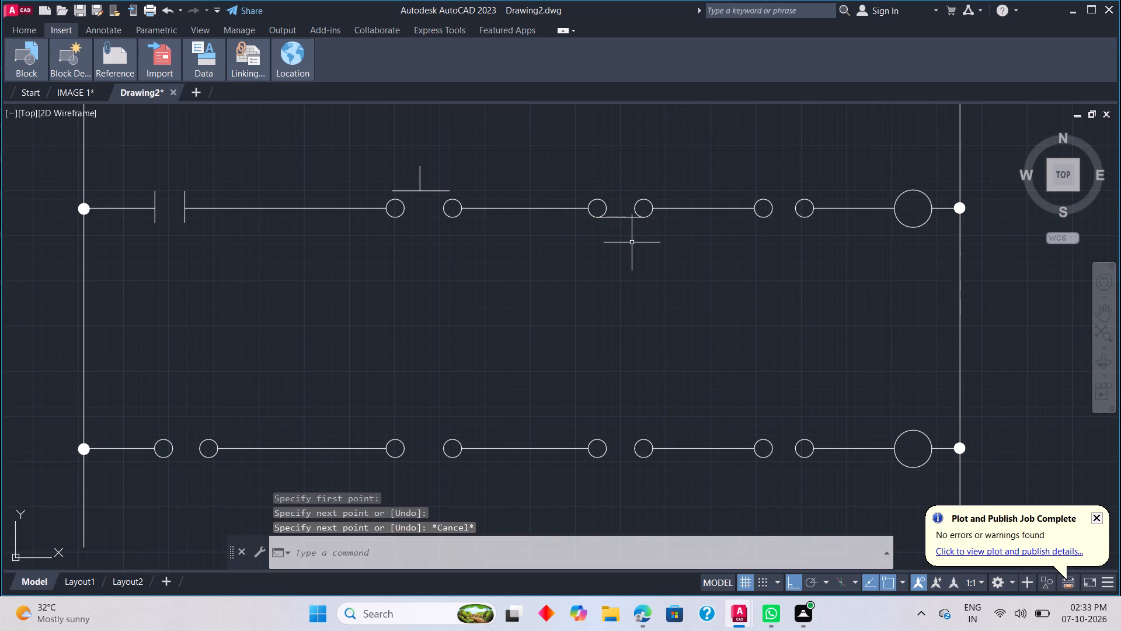
Draw a vertical line downward from near the middle of the line joining the second circle pair's bottom points.
key("l")
key("space")
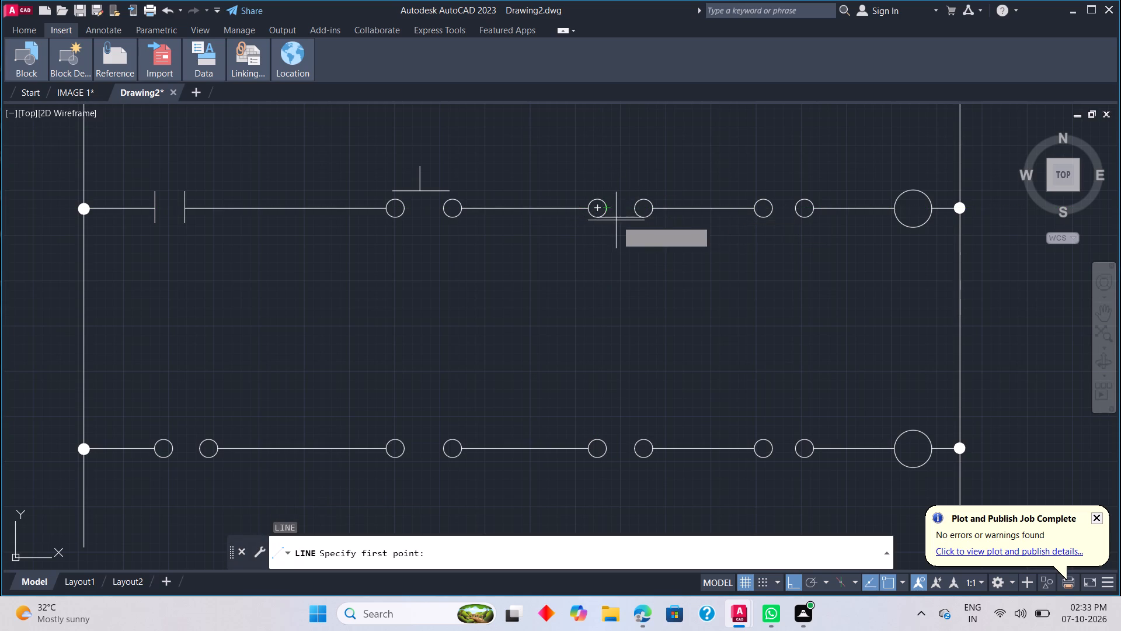
left_click(618, 217)
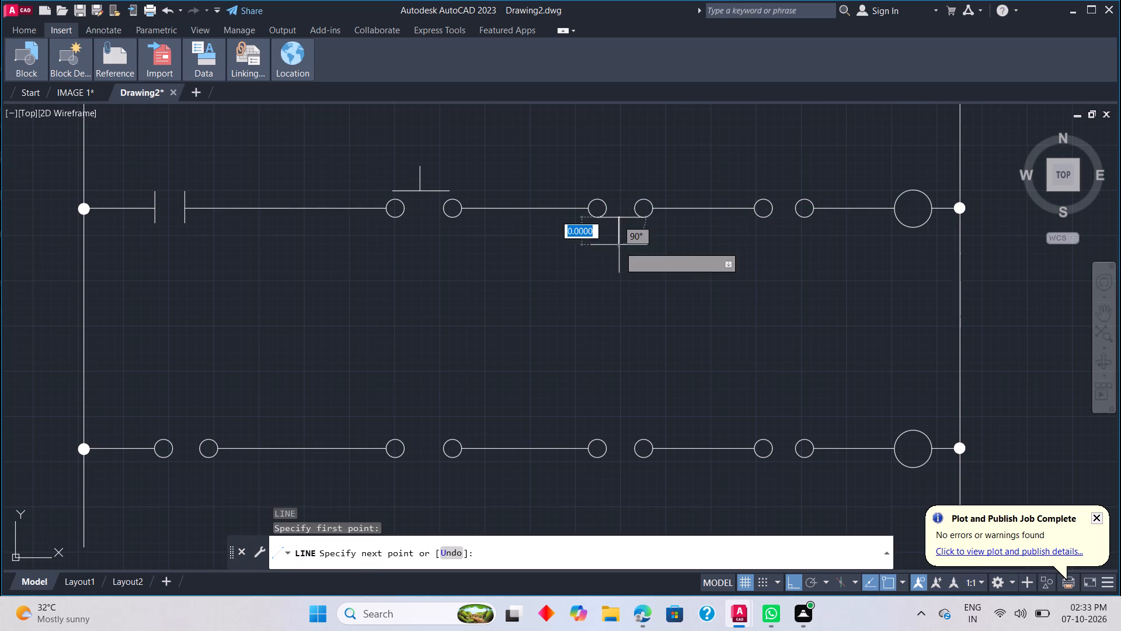
left_click(621, 255)
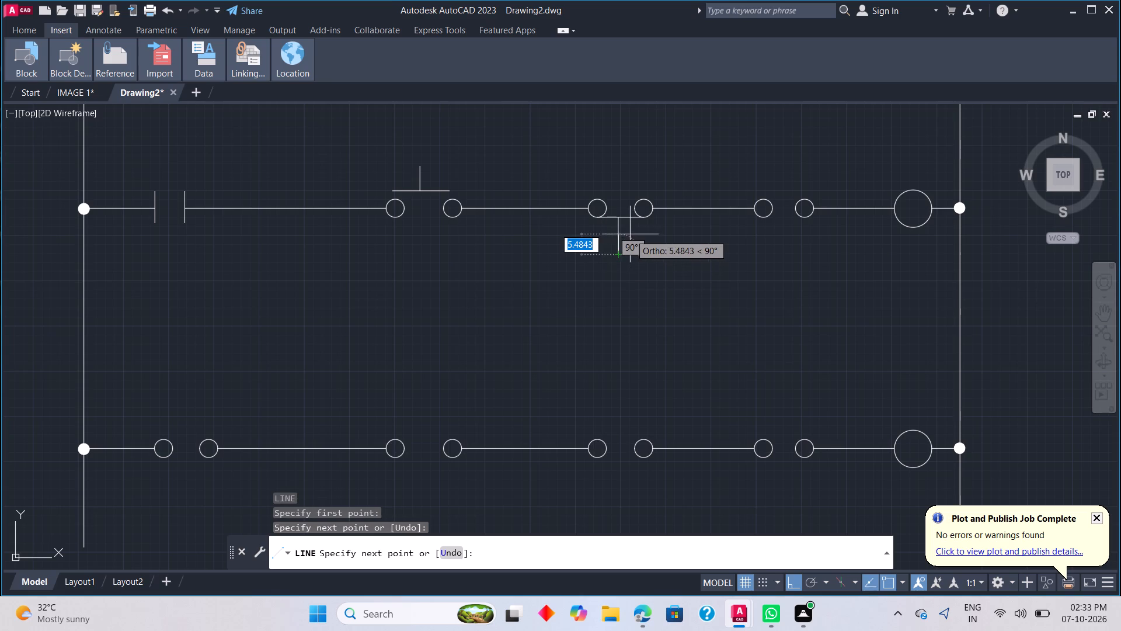
key("Escape")
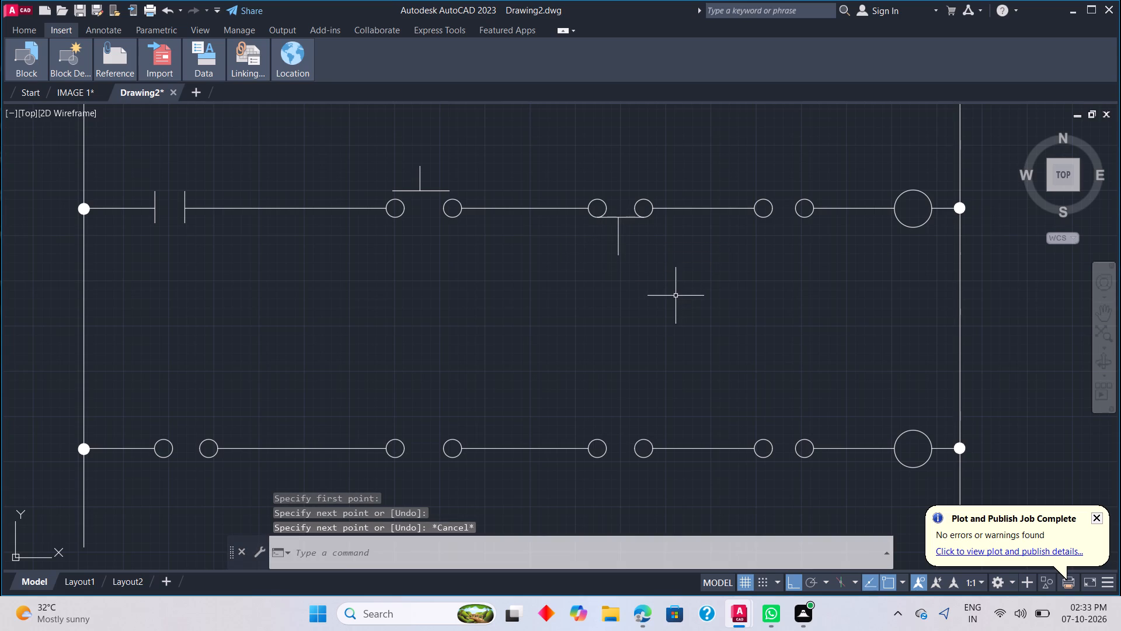
Draw a short horizontal cutting line about 4.4 units long across the lower part of the second circle pair's vertical stem.
scroll(646, 278, "up", 3)
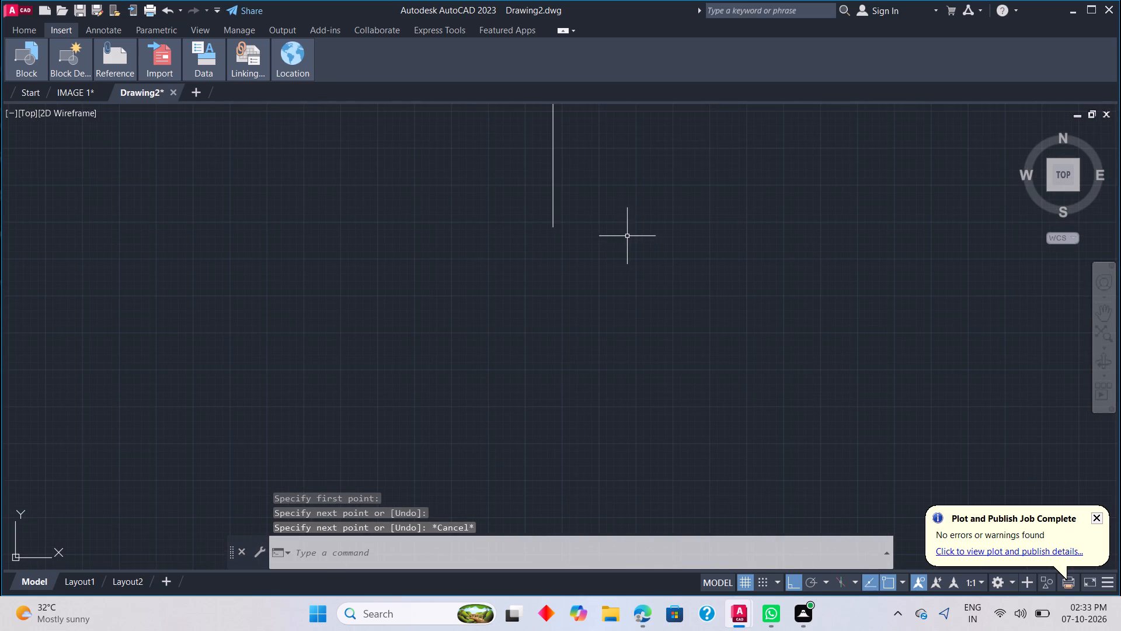
middle_click_drag(558, 210, 589, 339)
left_click(581, 317)
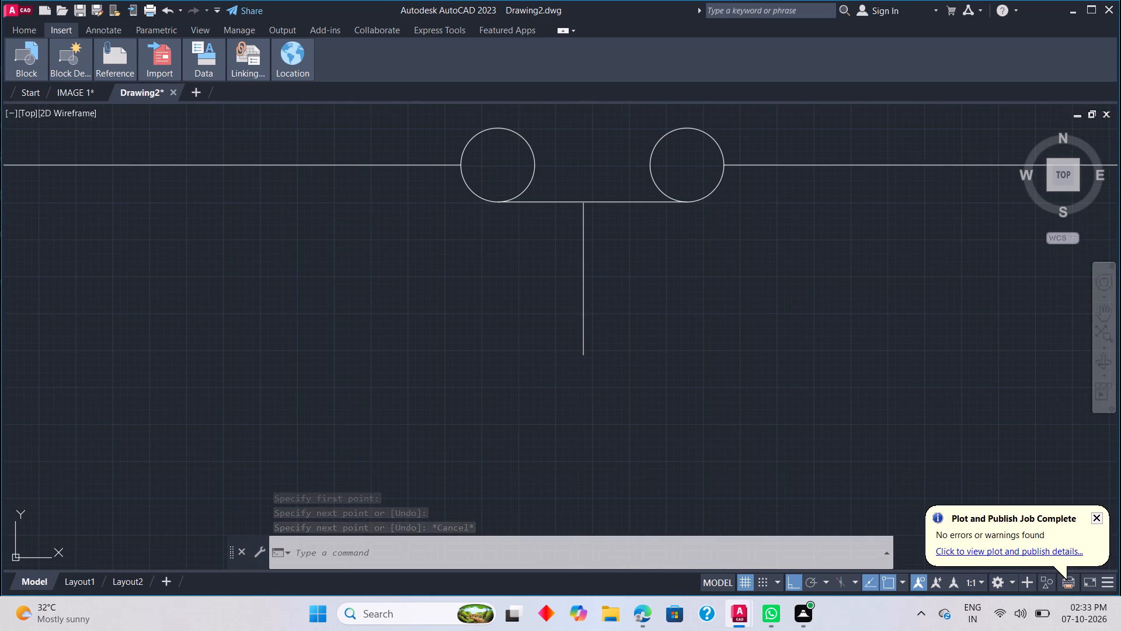
left_click(583, 314)
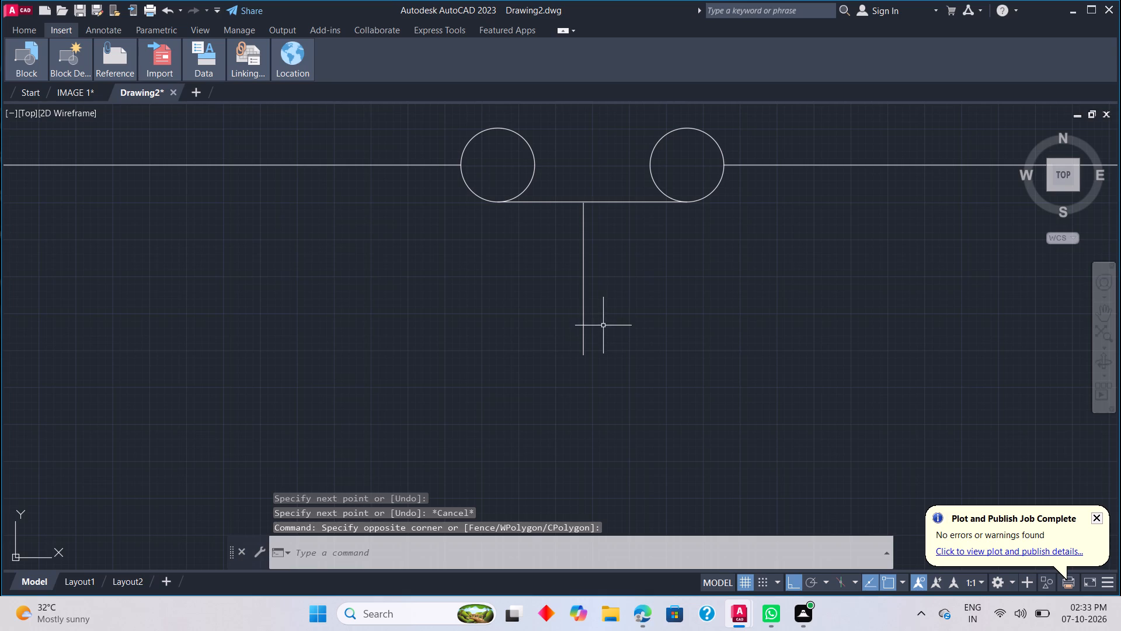
key("l")
key("space")
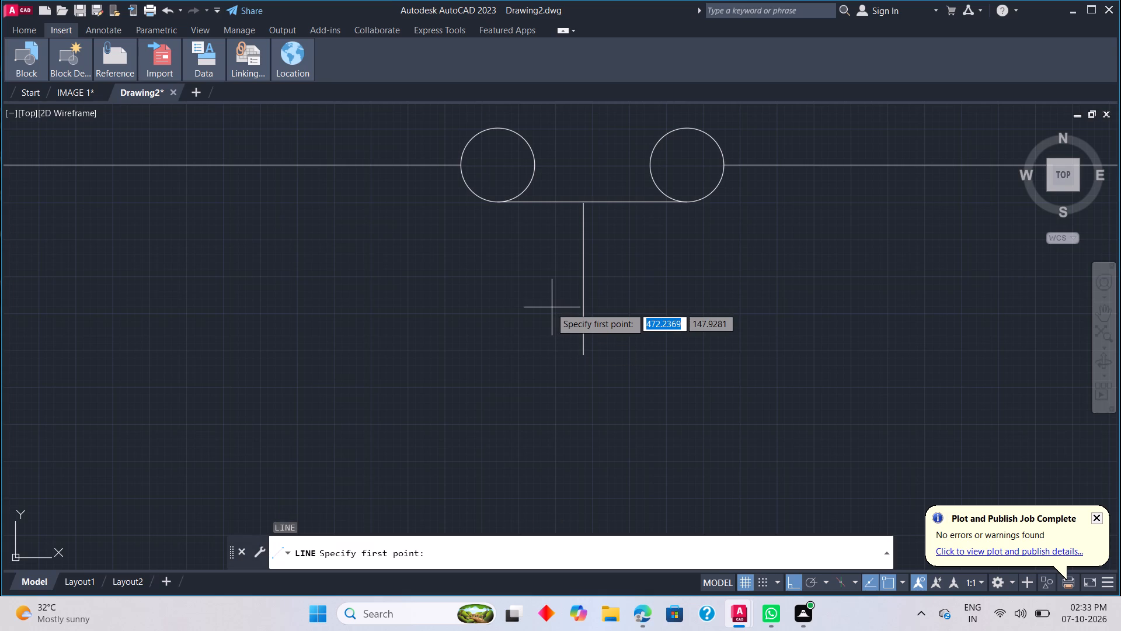
left_click_drag(551, 306, 616, 295)
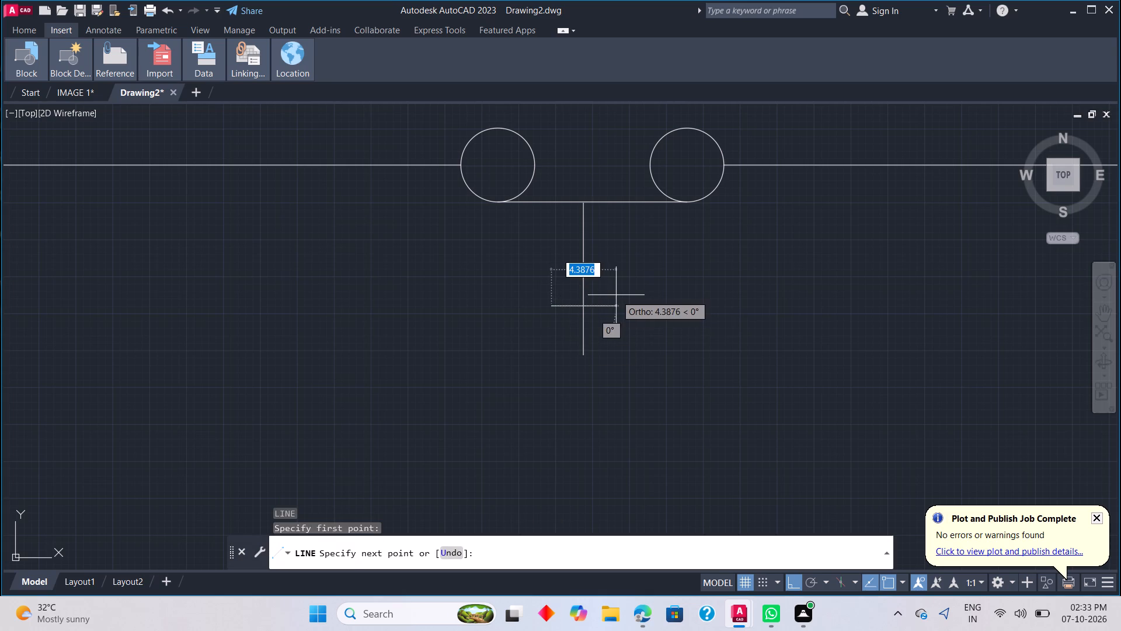
left_click(616, 295)
key("Escape")
Trim off the stem below the short cutting line, and remove both halves of the cutting line with Trim.
key("t")
key("r")
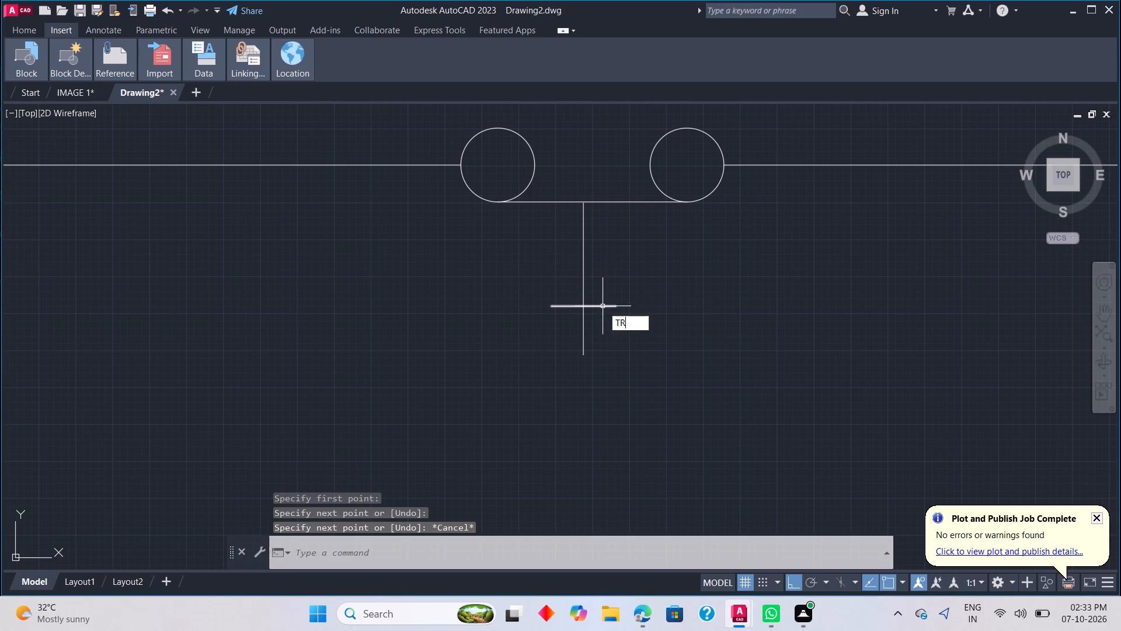
key("space")
left_click(582, 327)
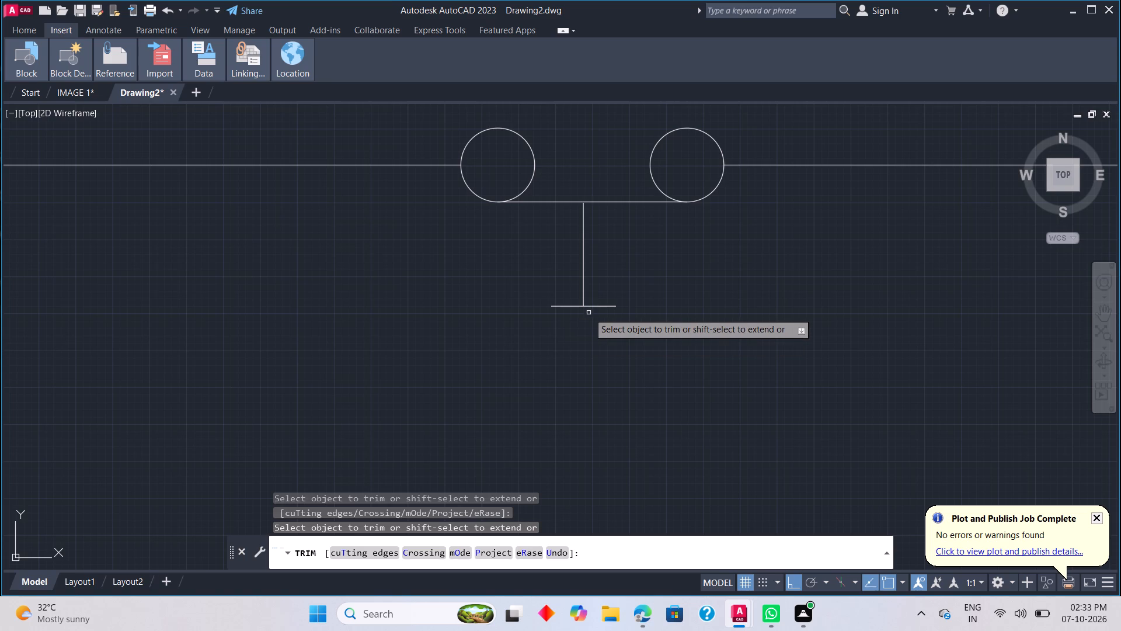
left_click(591, 307)
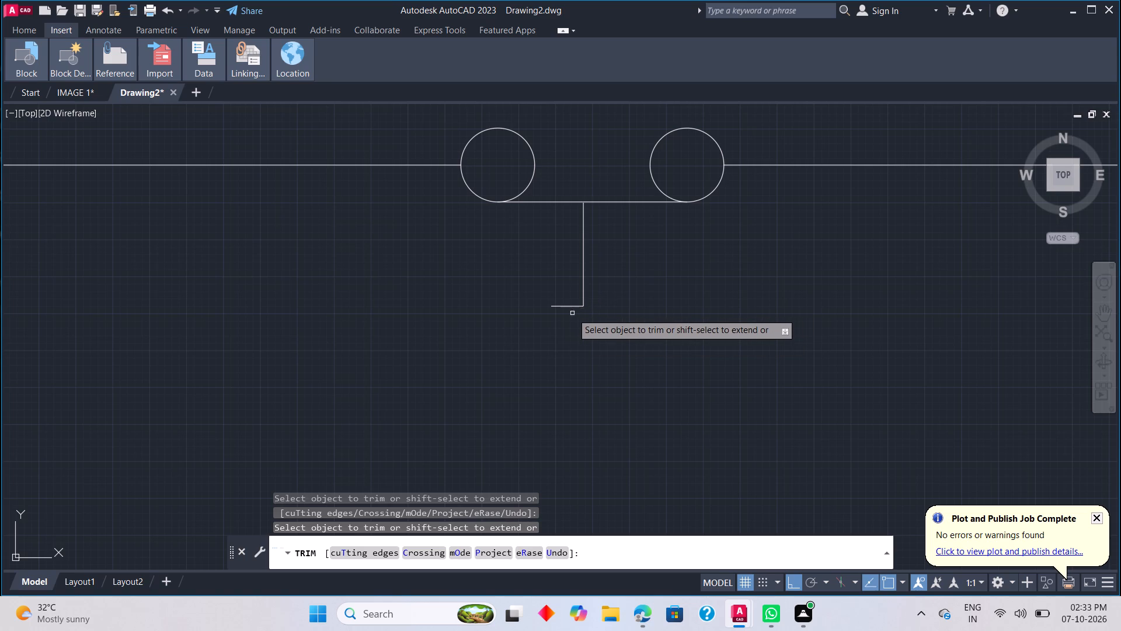
left_click(569, 306)
scroll(621, 316, "down", 4)
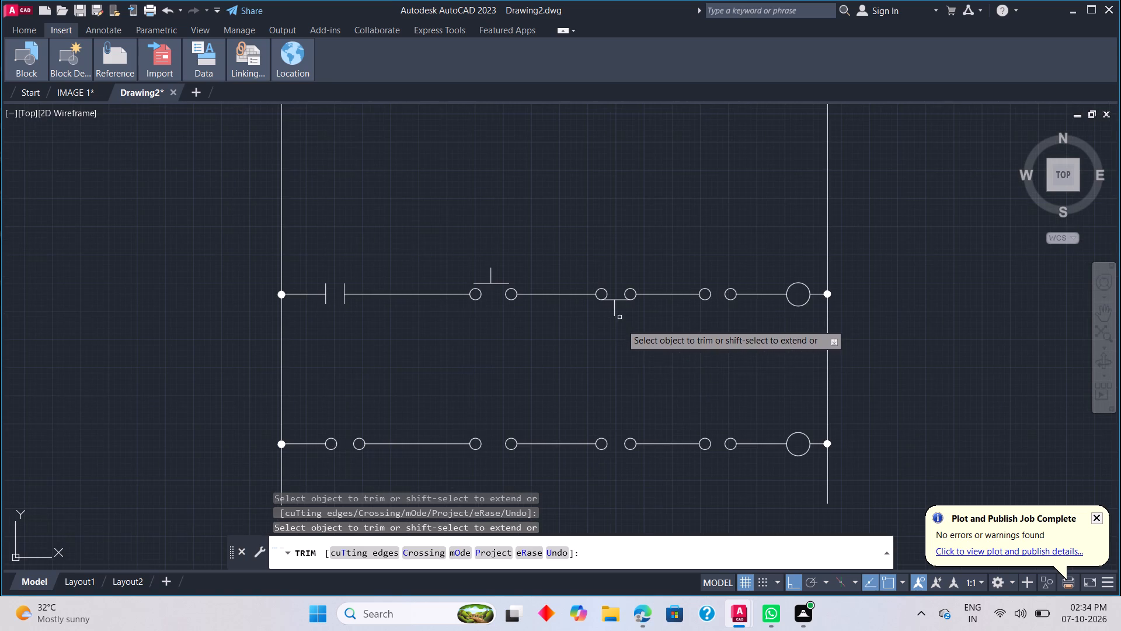
key("Escape")
right_click_drag(625, 346, 633, 344)
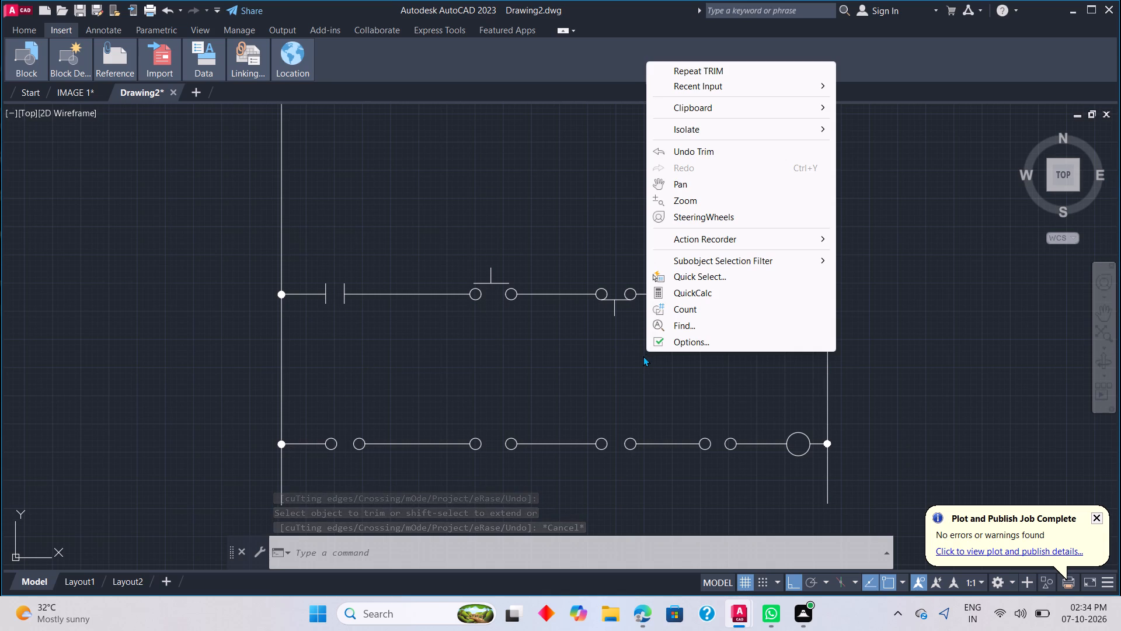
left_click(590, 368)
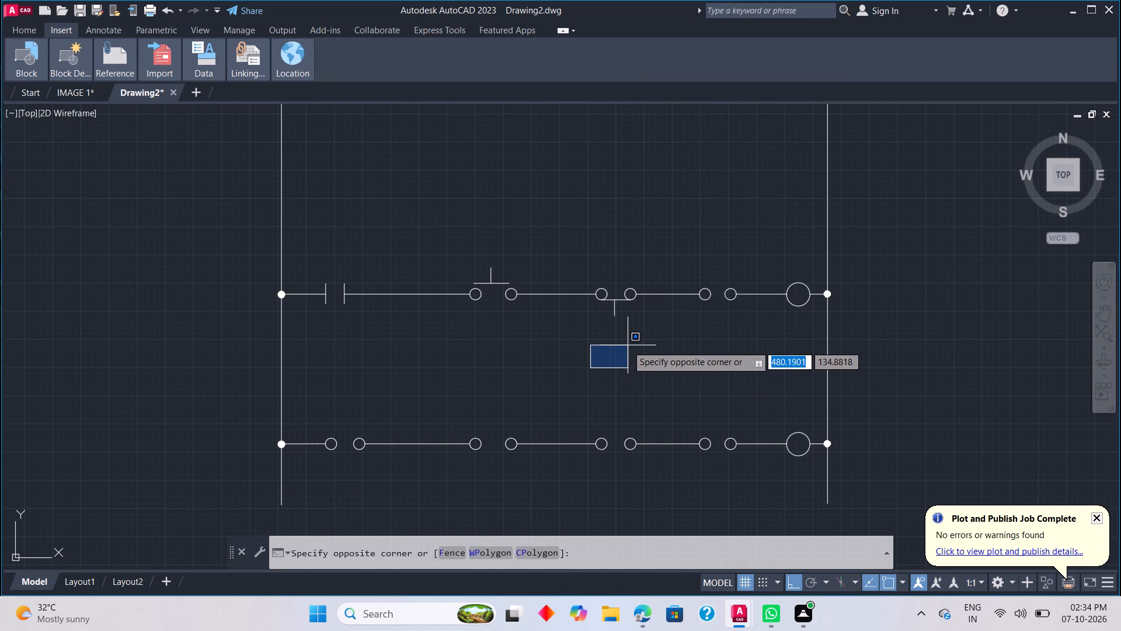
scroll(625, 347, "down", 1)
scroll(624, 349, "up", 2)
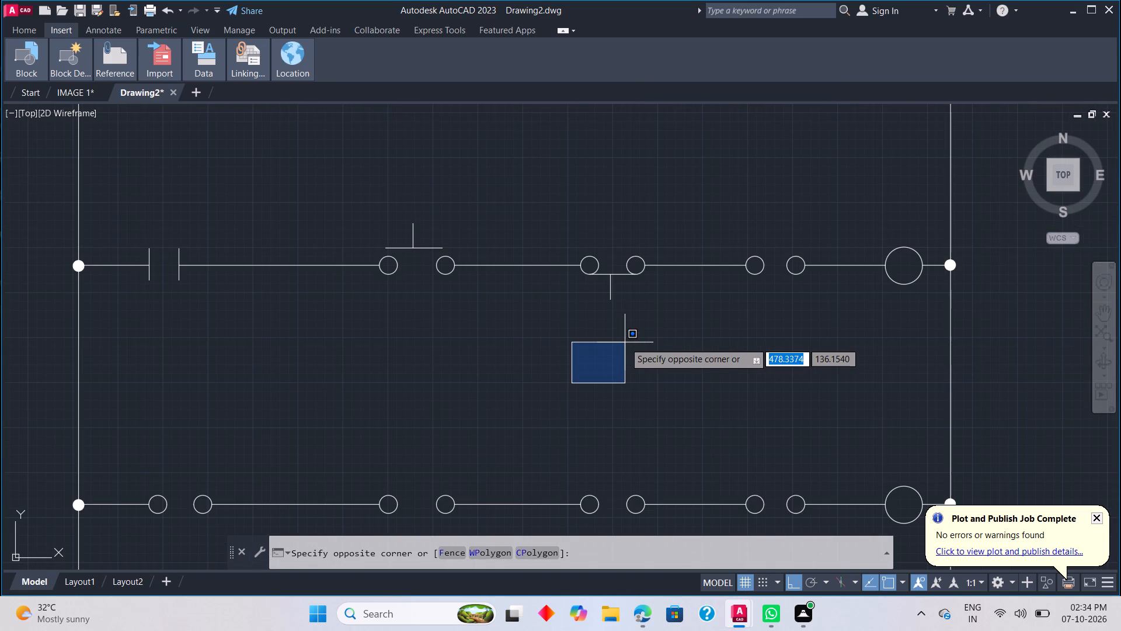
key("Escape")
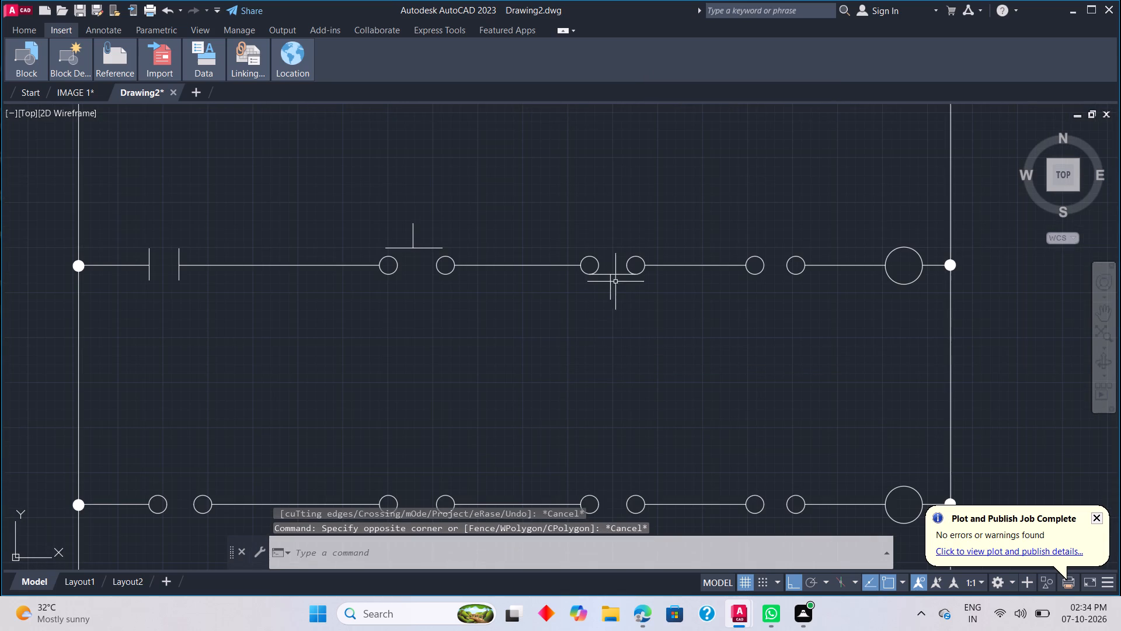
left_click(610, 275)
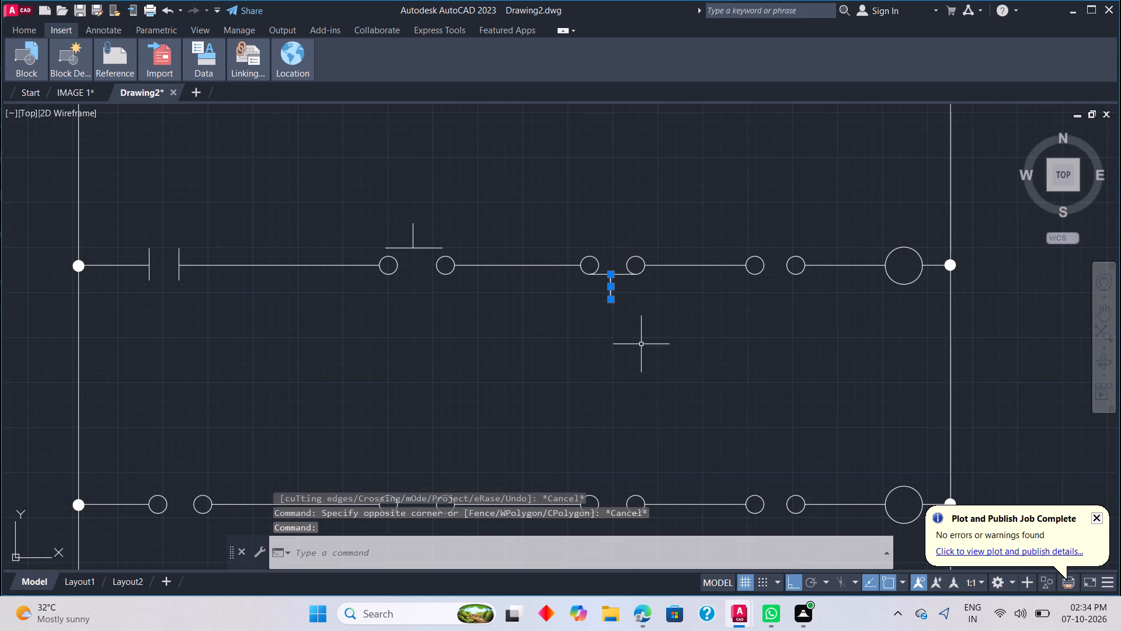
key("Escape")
Move the horizontal line and its stem about 45 units horizontally from the middle rung's second circle pair to its third pair.
scroll(628, 306, "up", 2)
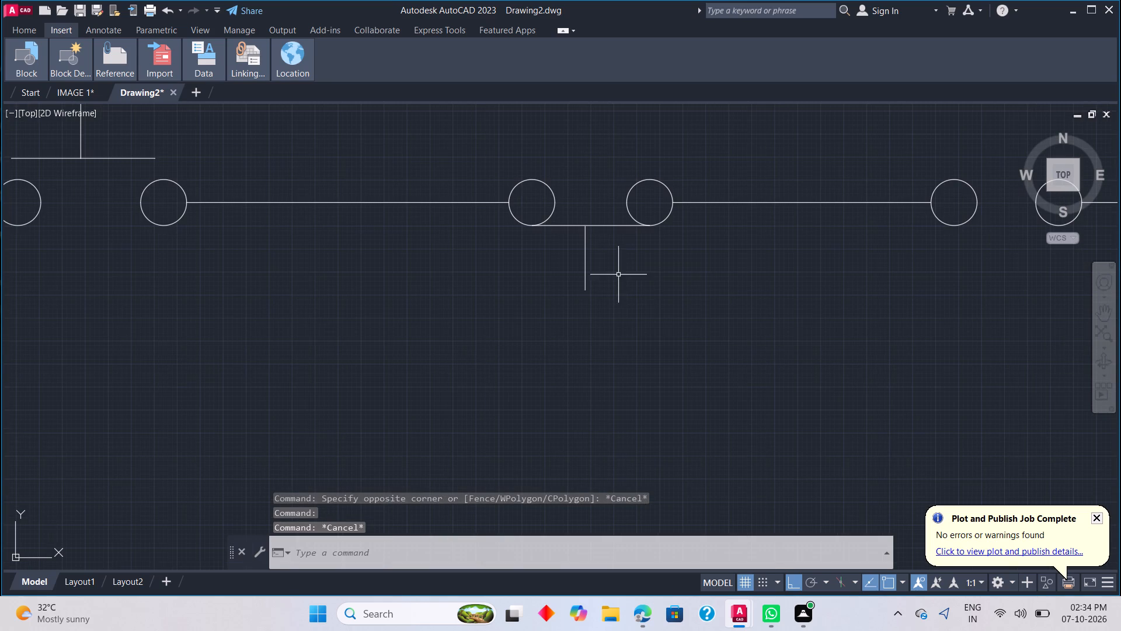
key("m")
key("space")
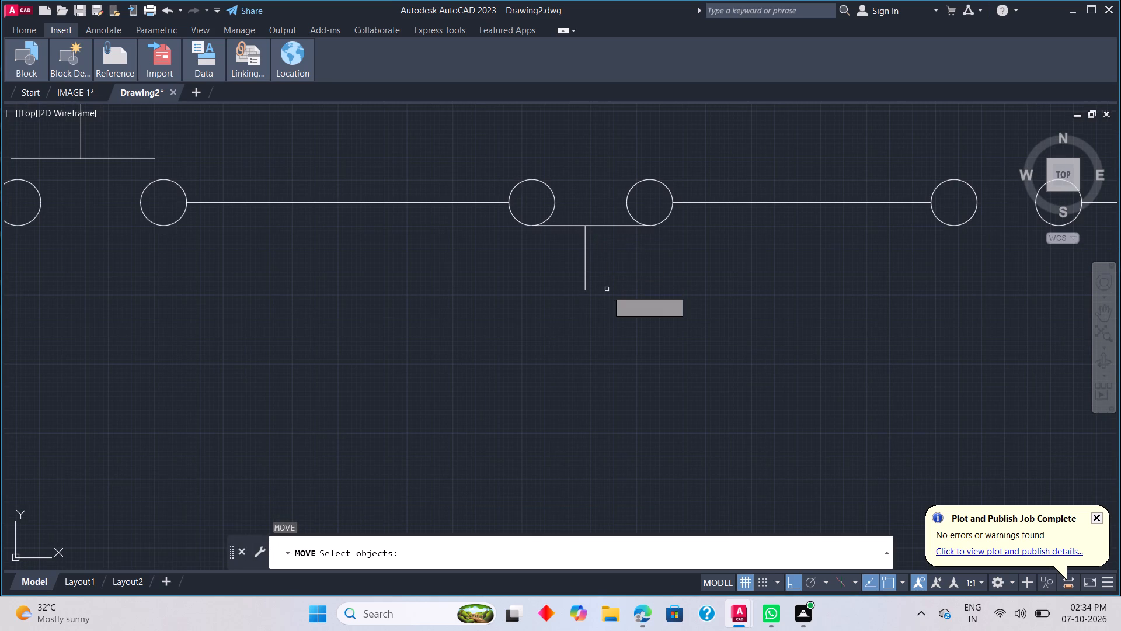
left_click_drag(607, 292, 586, 209)
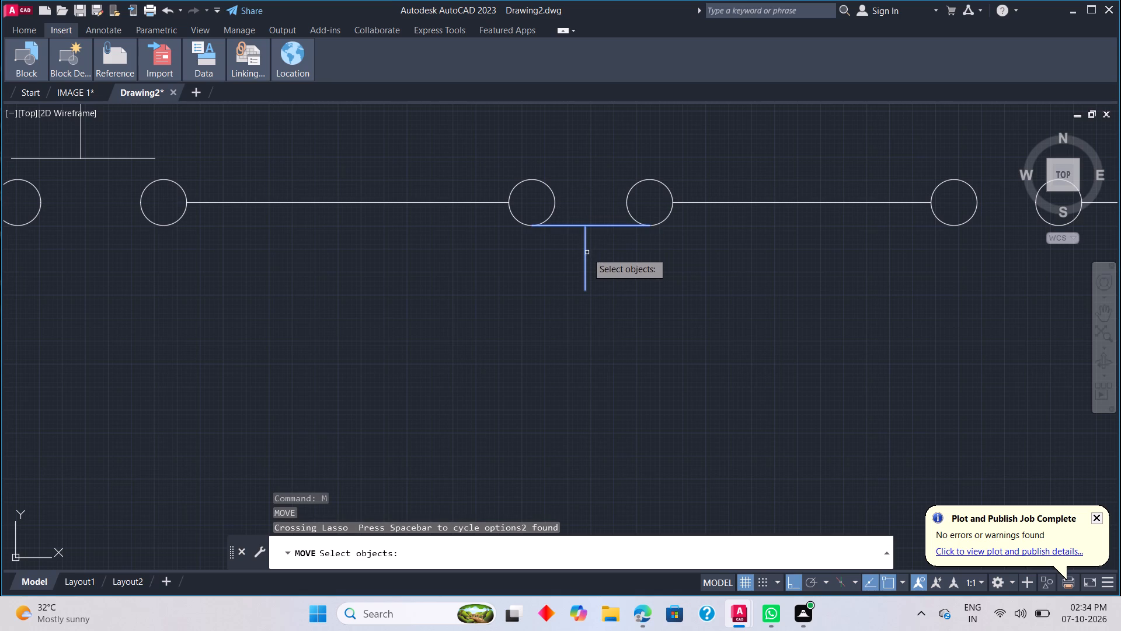
key("space")
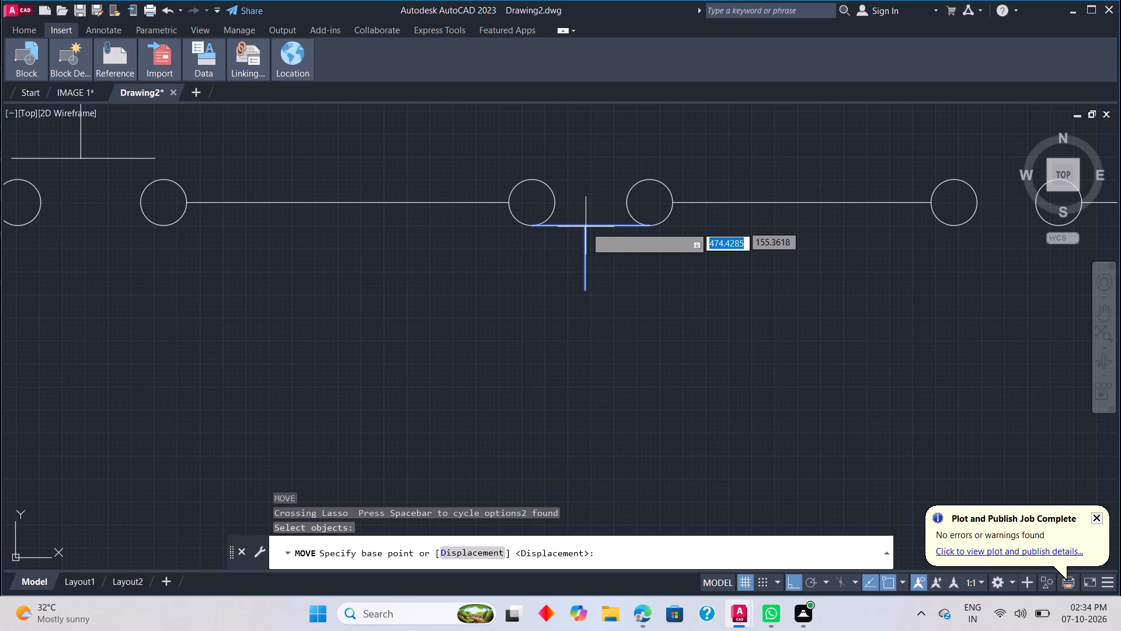
left_click(585, 228)
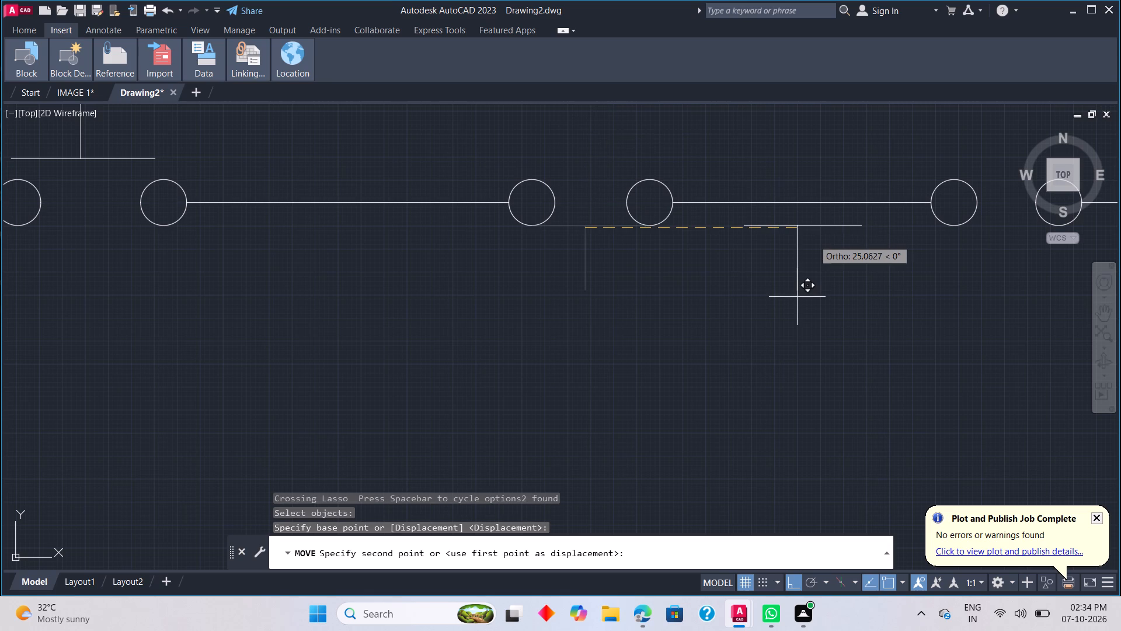
middle_click_drag(714, 271, 357, 312)
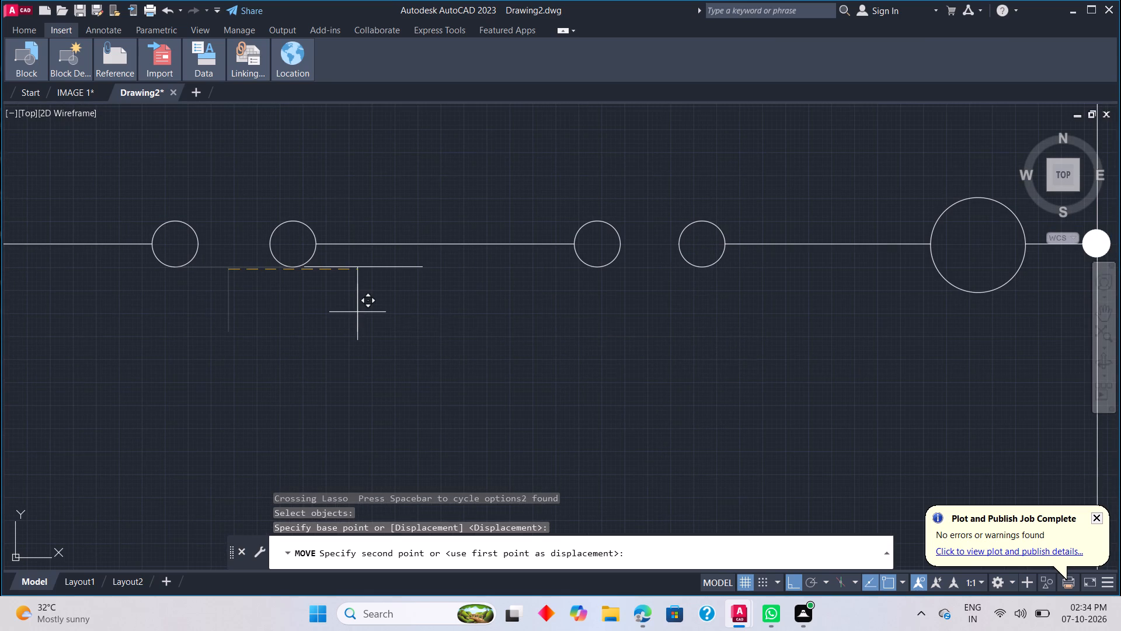
left_click(642, 345)
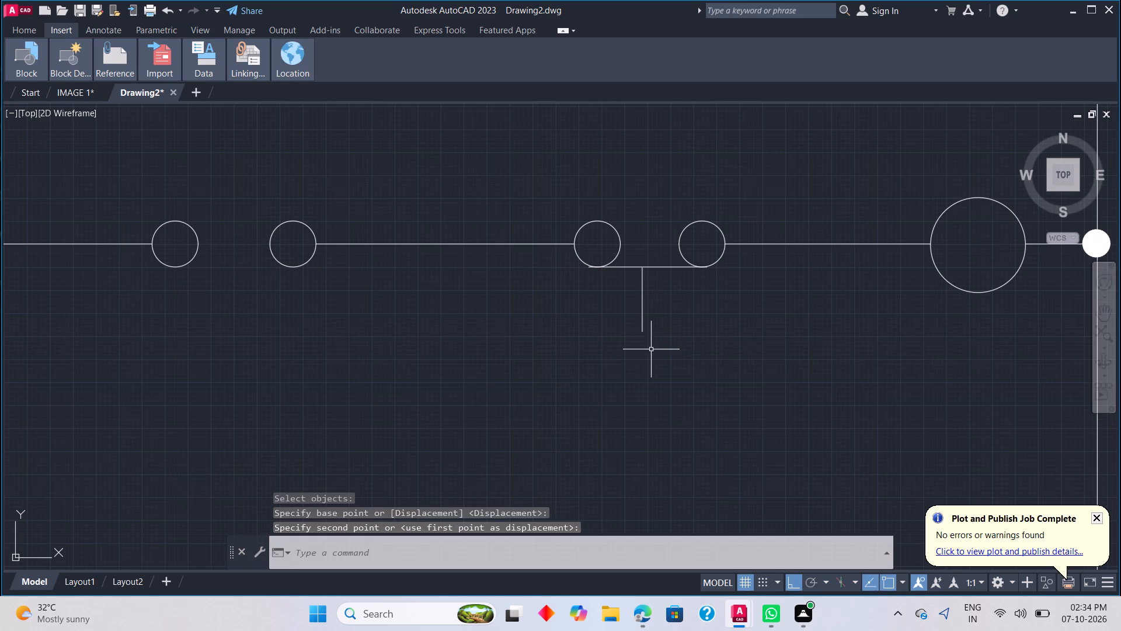
Trim the moved horizontal line's overhanging ends at the bottom points of both circles in the third pair.
scroll(691, 343, "up", 1)
scroll(643, 291, "up", 3)
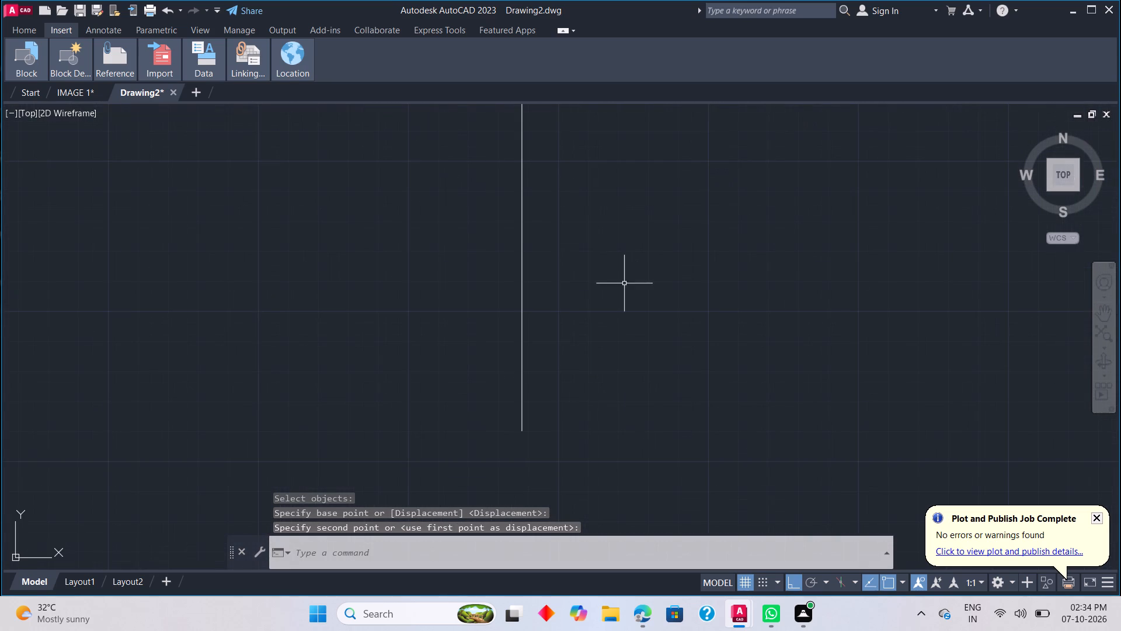
middle_click_drag(560, 222, 640, 413)
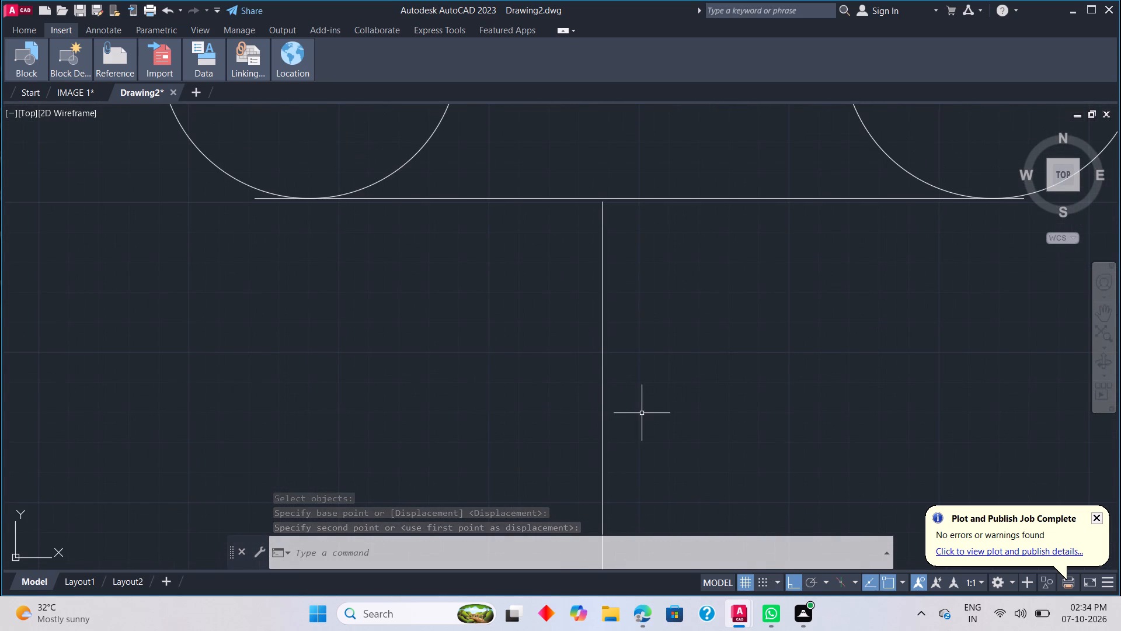
type("TR")
key("space")
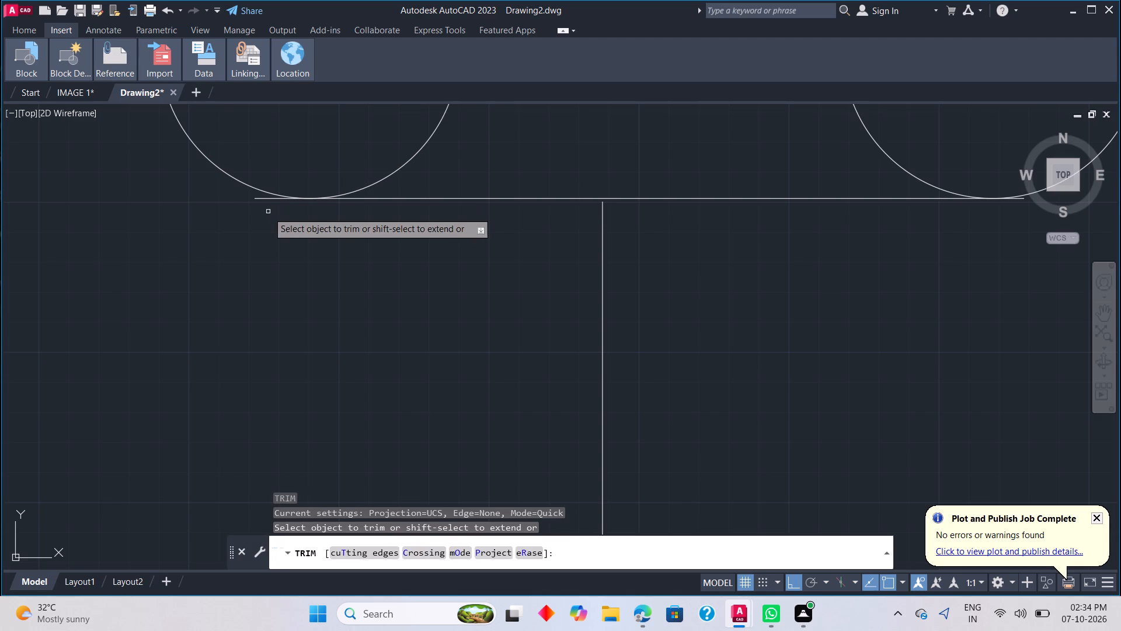
left_click(263, 196)
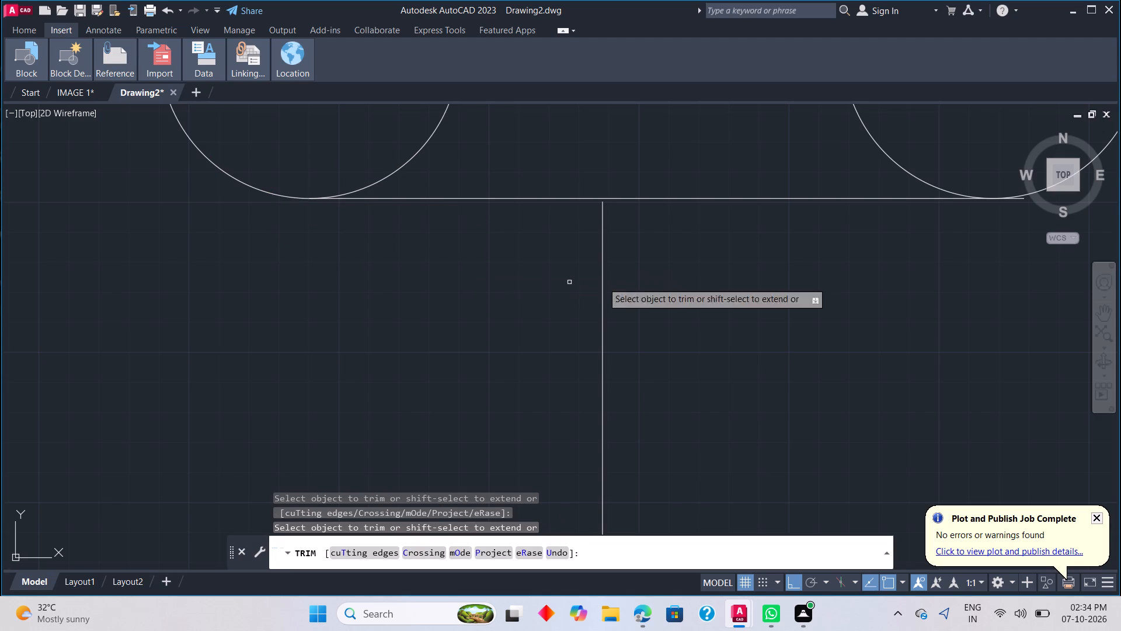
middle_click_drag(794, 206, 559, 231)
scroll(814, 241, "up", 2)
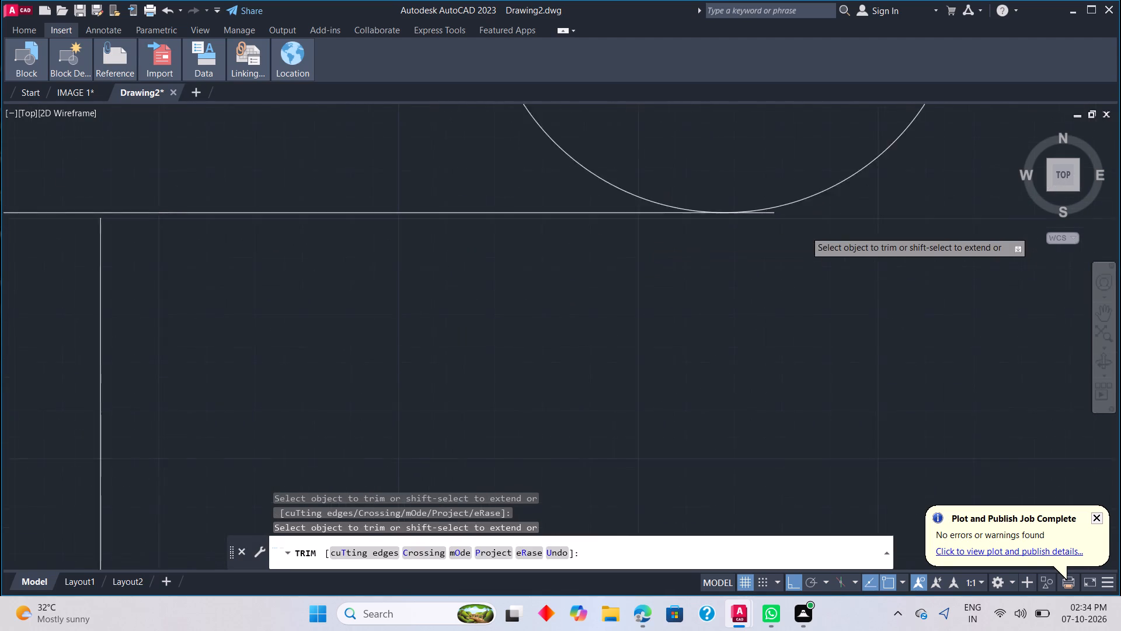
scroll(759, 195, "up", 1)
left_click(749, 210)
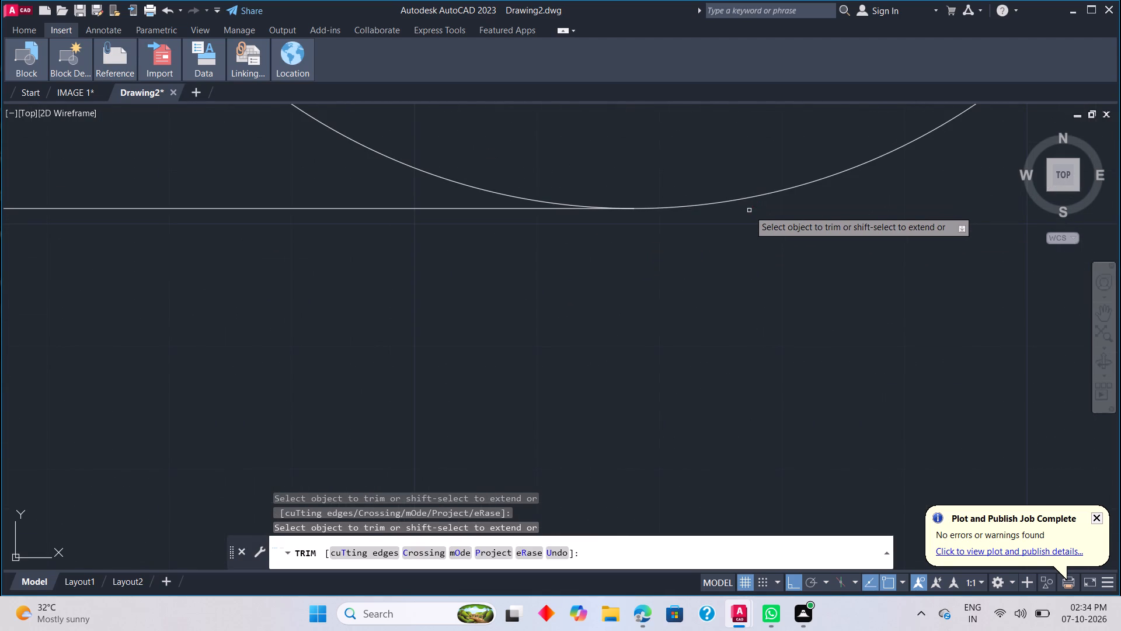
scroll(726, 235, "down", 3)
scroll(689, 292, "down", 2)
scroll(588, 370, "down", 3)
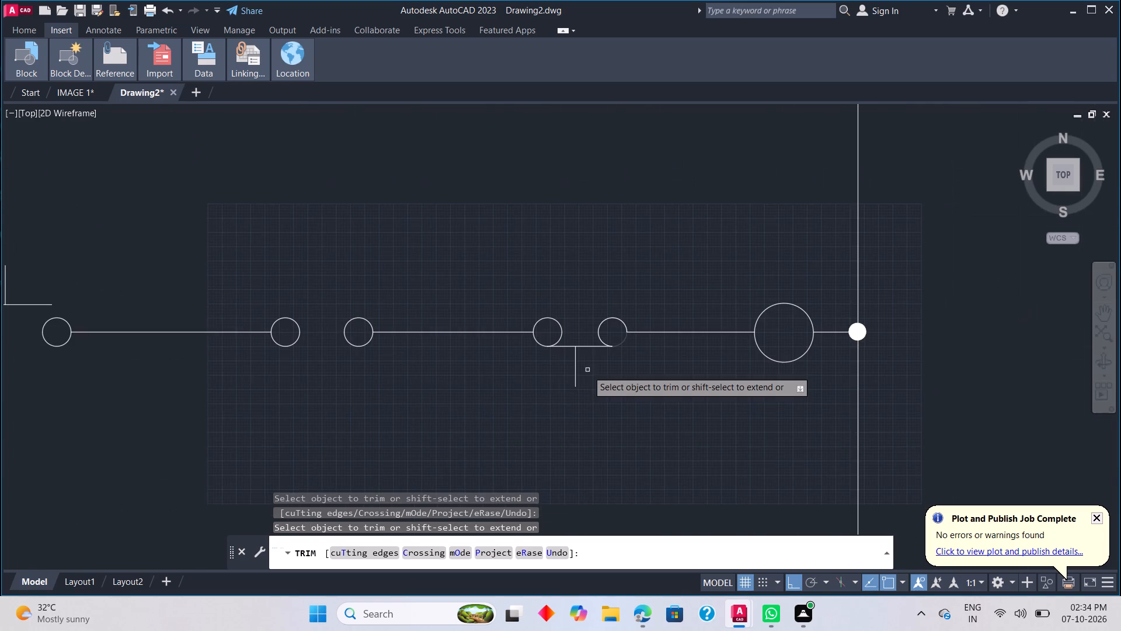
key("Escape")
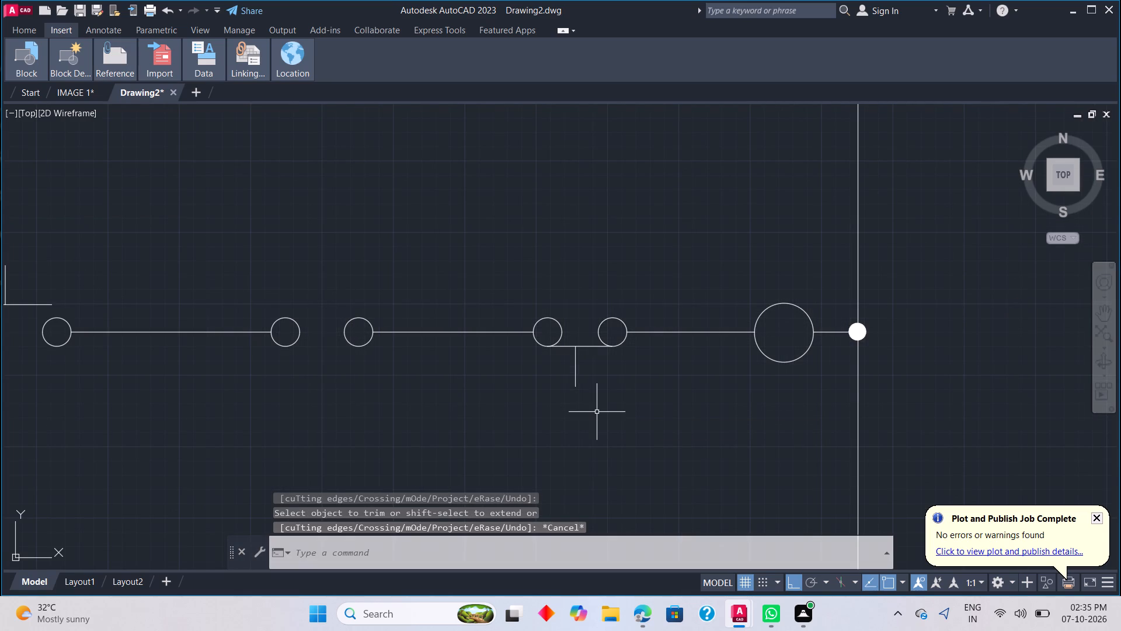
key("Escape")
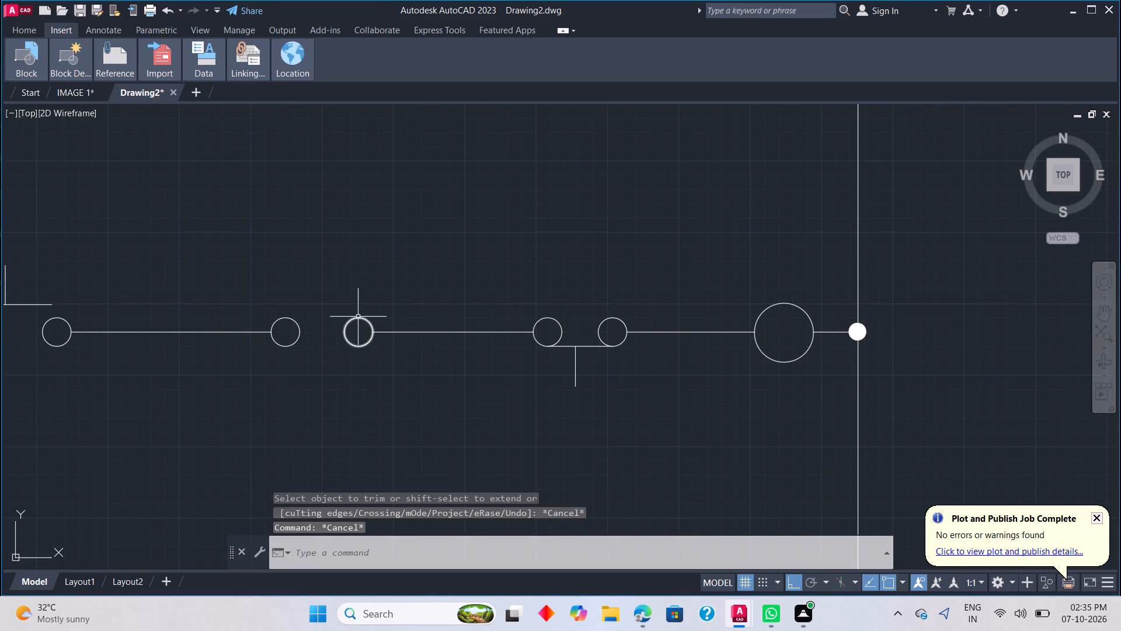
Erase both circles of the middle rung's second pair.
left_click(362, 317)
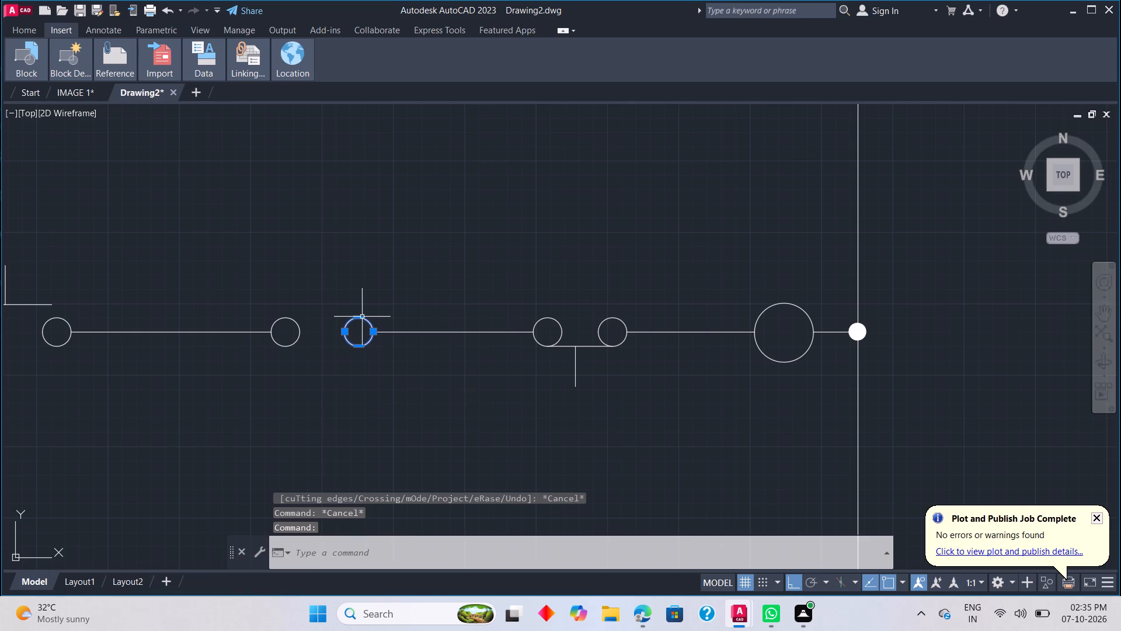
key("Delete")
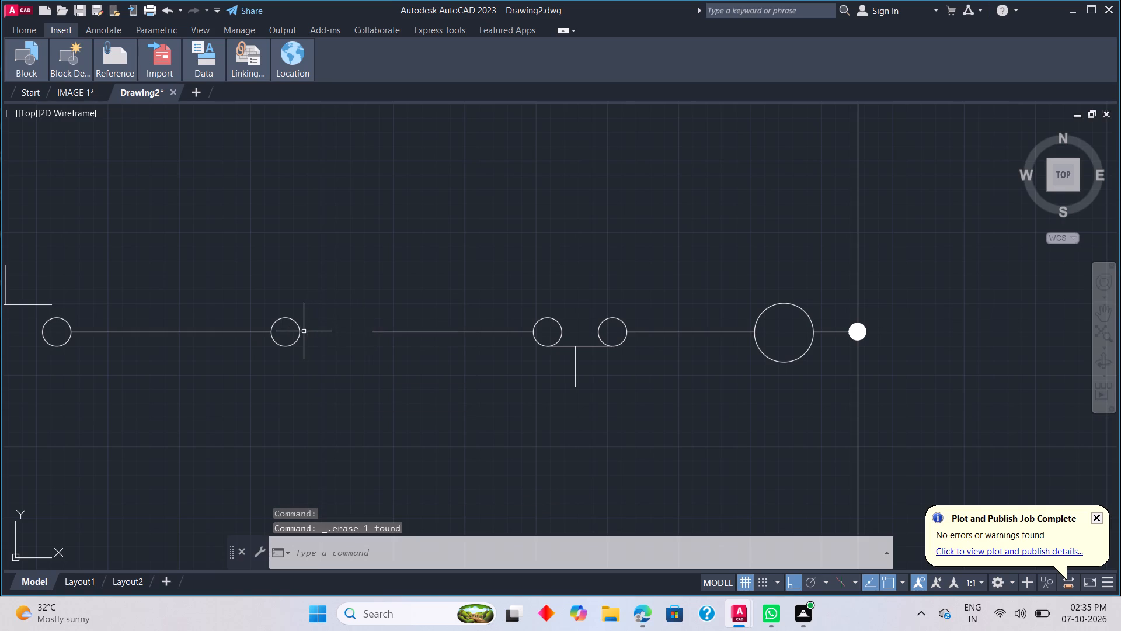
left_click(301, 331)
key("Delete")
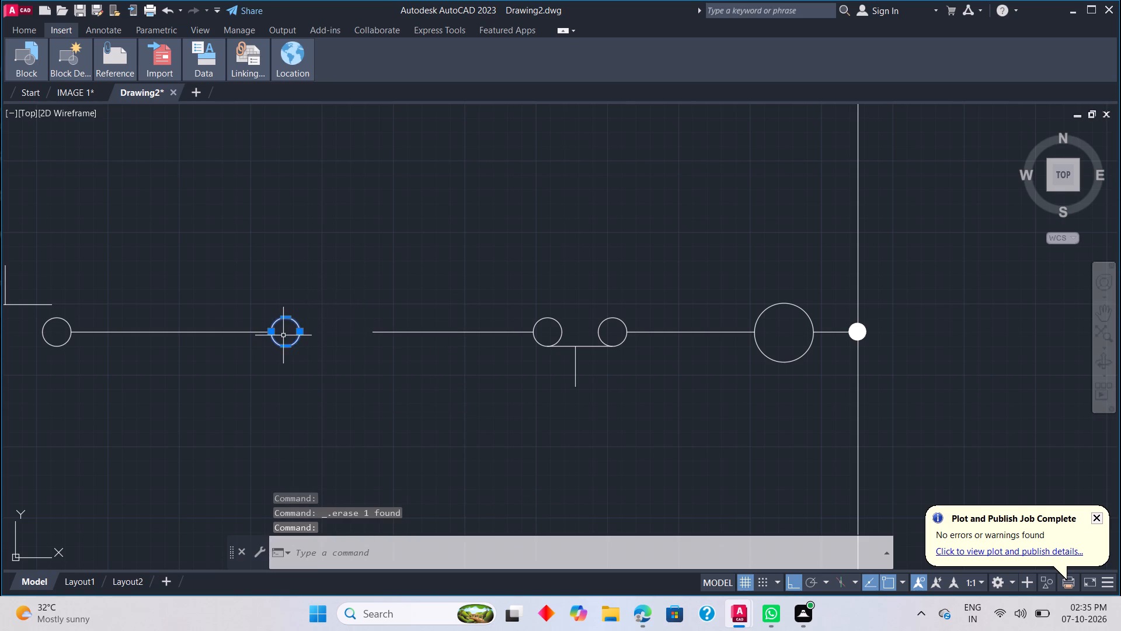
key("Delete")
key("Delete")
Extend the middle rung's line across the gap left by the erased second circle pair.
type("EX")
key("space")
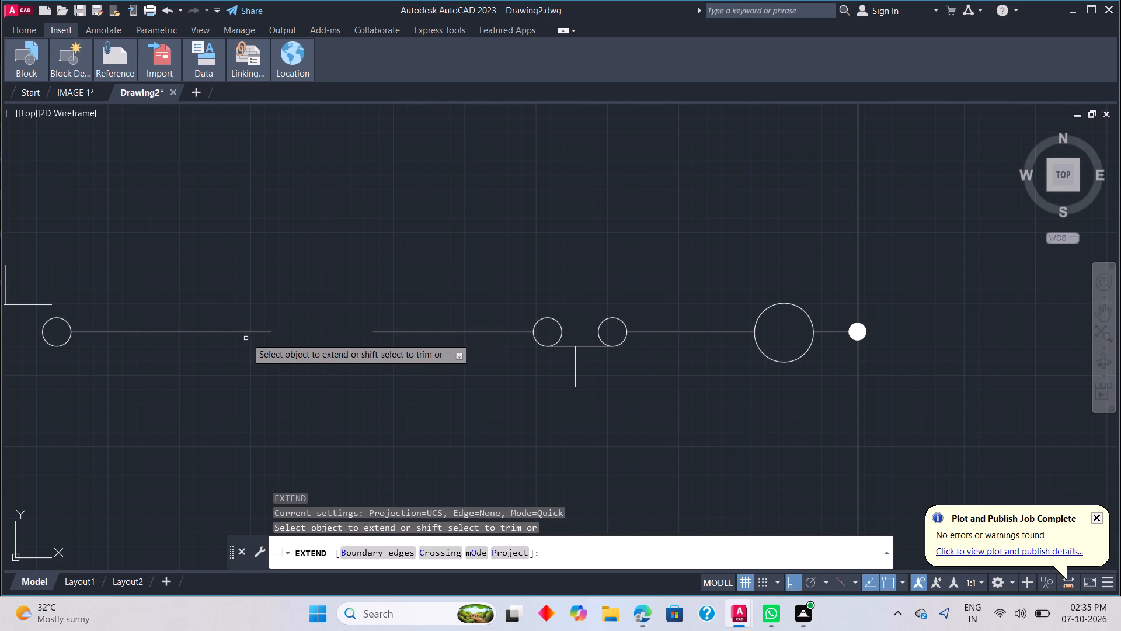
left_click(249, 334)
scroll(290, 342, "down", 4)
scroll(310, 360, "up", 1)
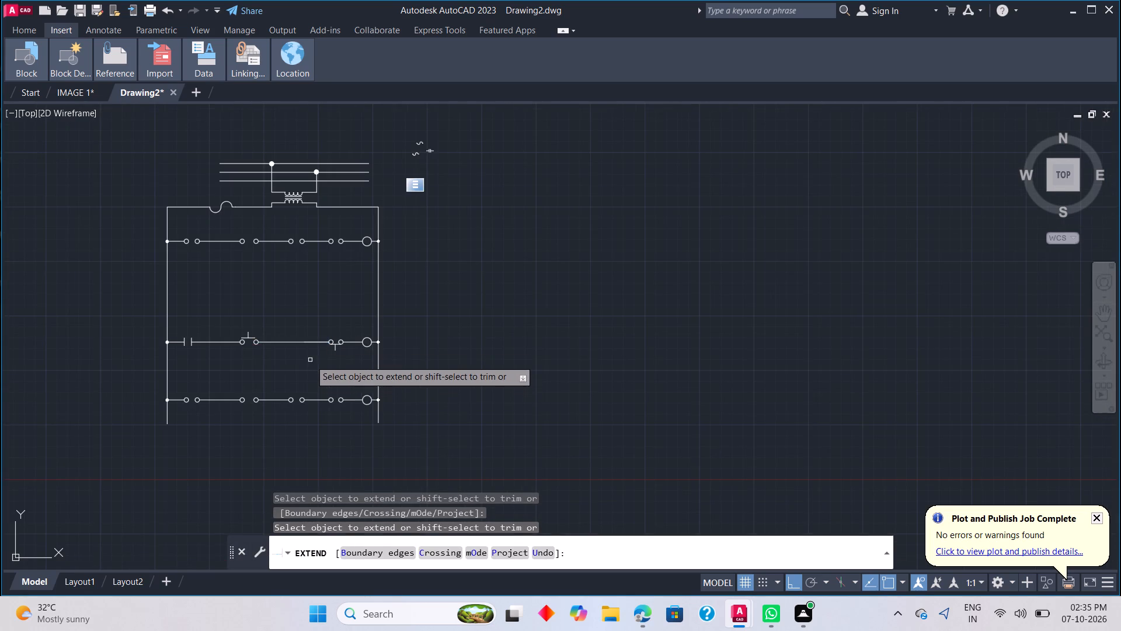
scroll(310, 360, "up", 1)
scroll(294, 362, "down", 2)
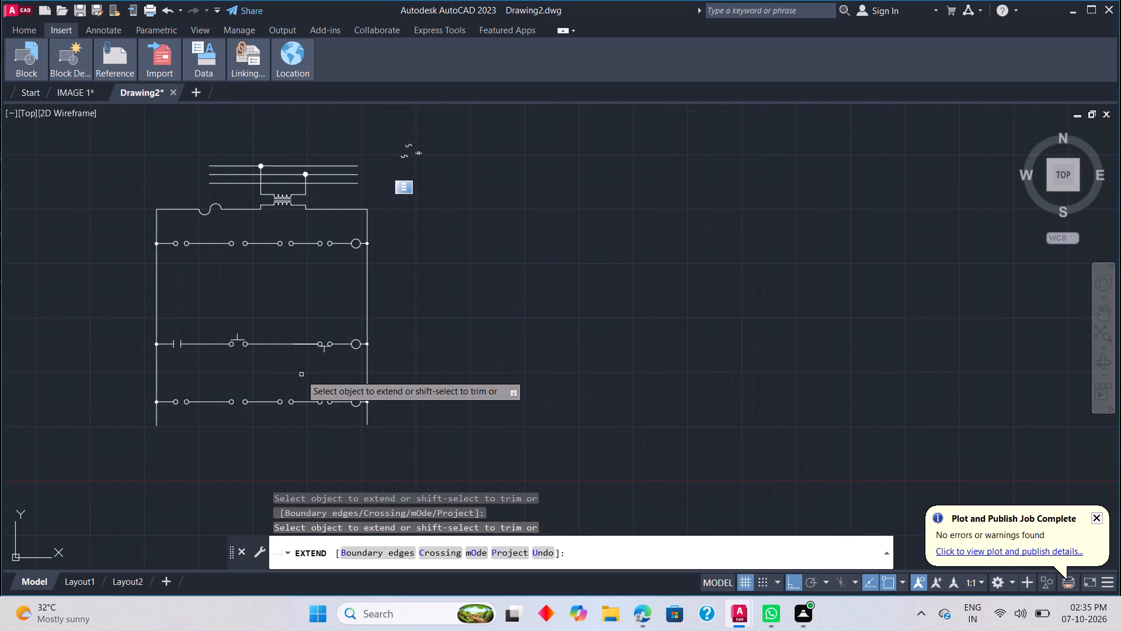
key("Escape")
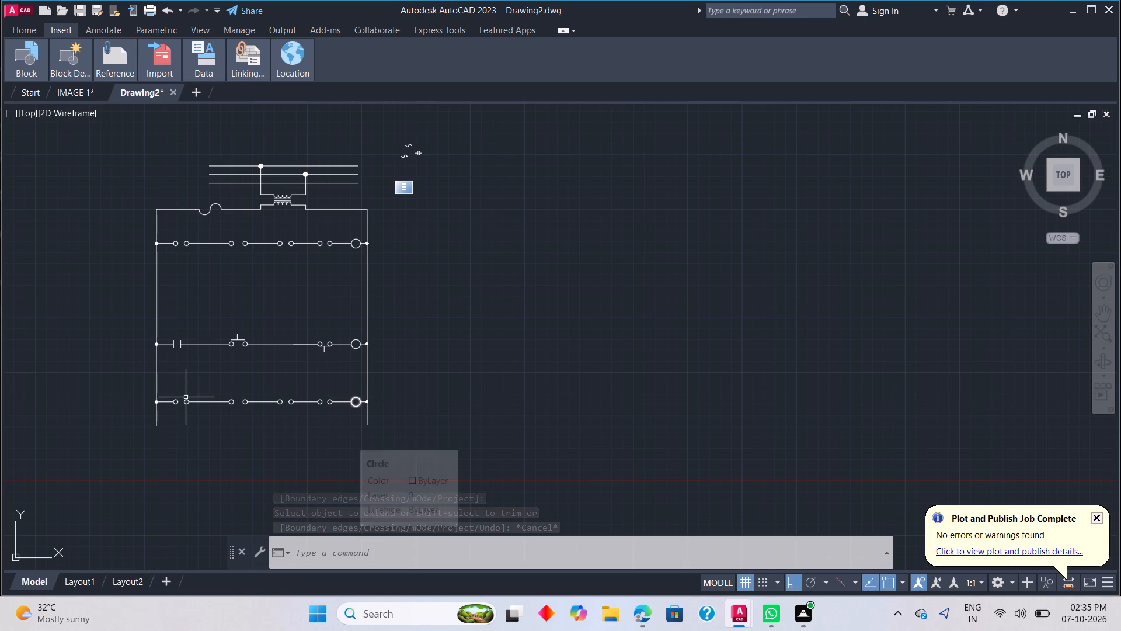
Erase the bottom rung's lines and circles between its first pair and the third pair's second circle, plus the fourth pair's first circle.
left_click_drag(341, 424, 309, 405)
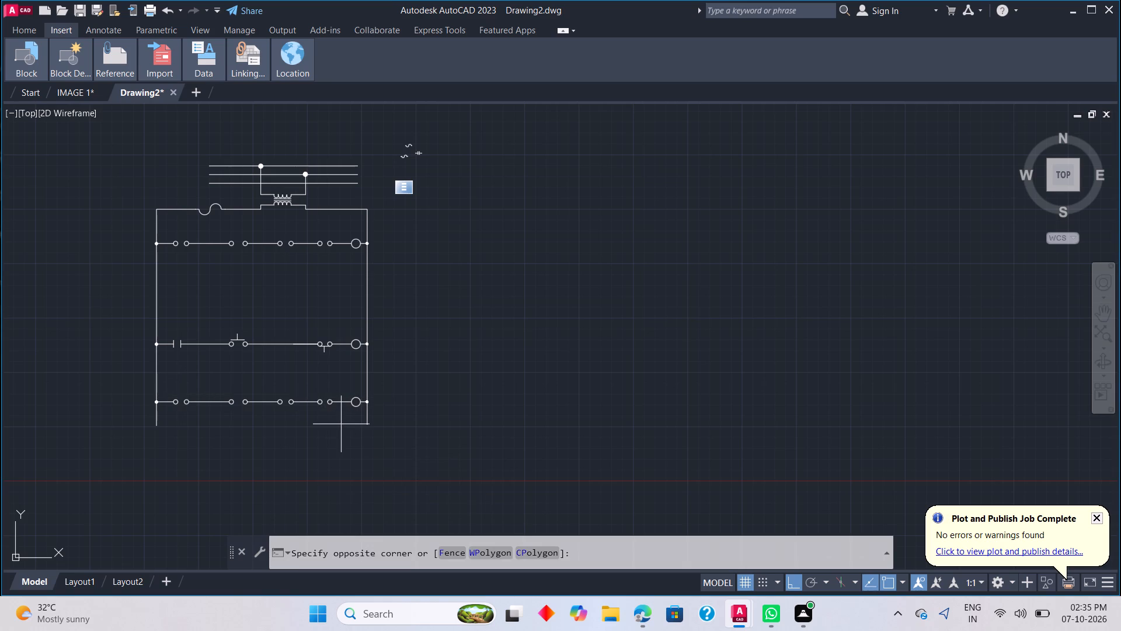
left_click_drag(309, 405, 189, 396)
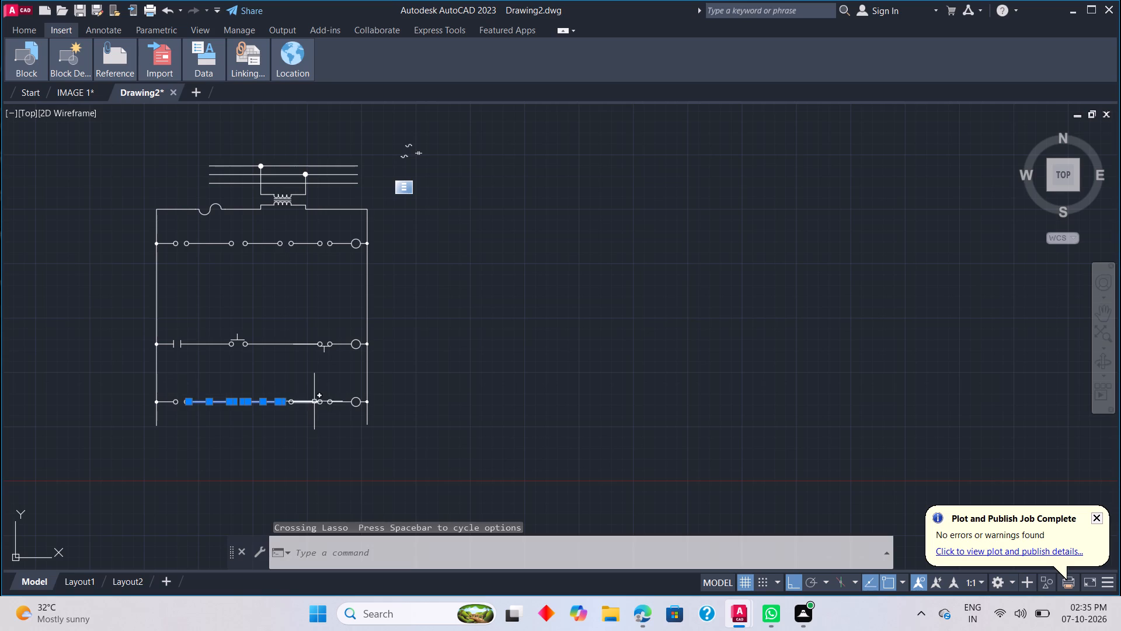
key("Delete")
left_click_drag(329, 388, 308, 422)
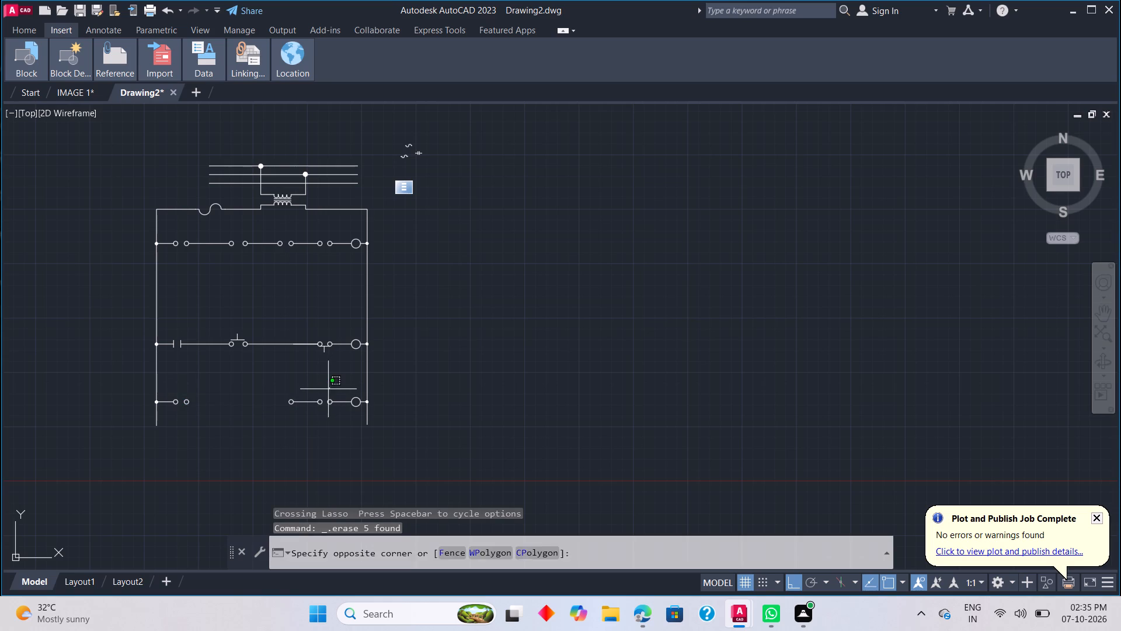
left_click_drag(308, 422, 299, 433)
key("Delete")
key("Delete")
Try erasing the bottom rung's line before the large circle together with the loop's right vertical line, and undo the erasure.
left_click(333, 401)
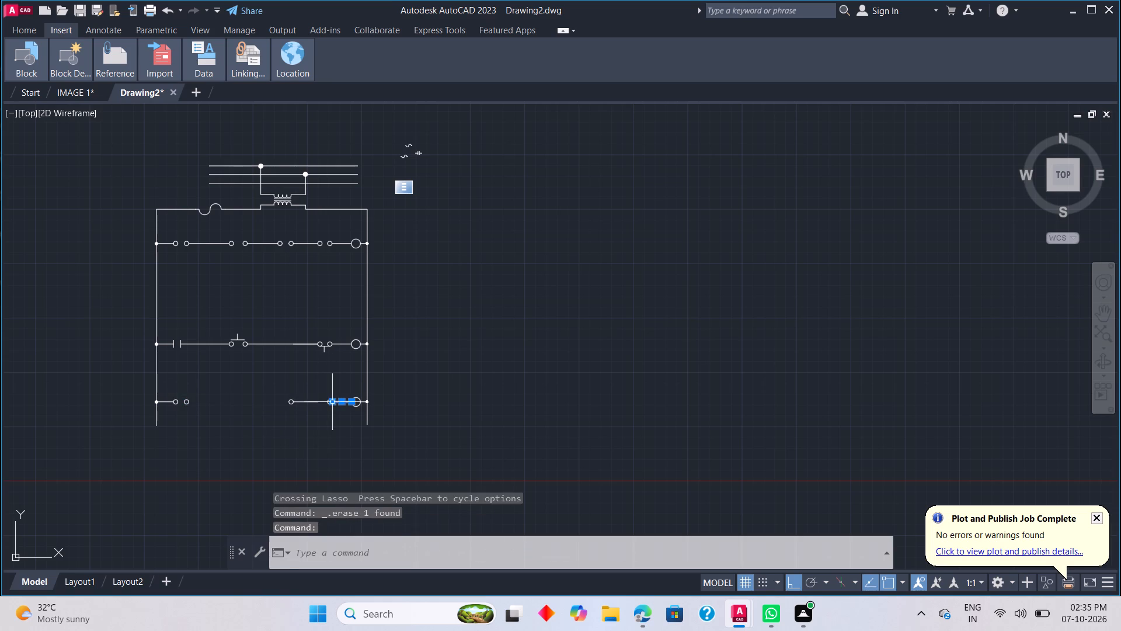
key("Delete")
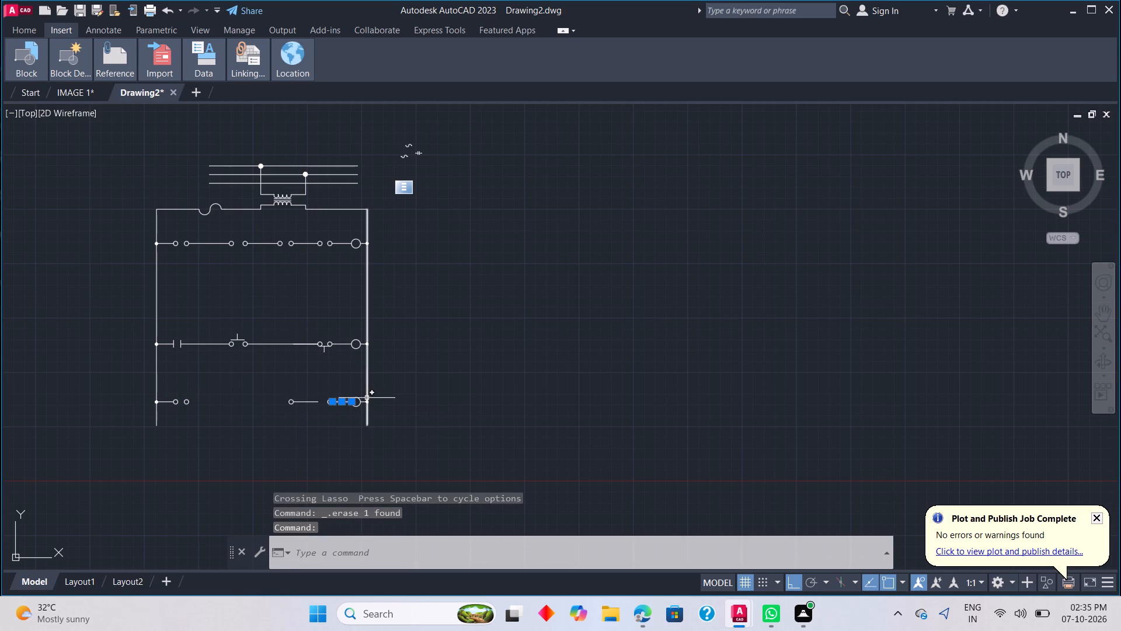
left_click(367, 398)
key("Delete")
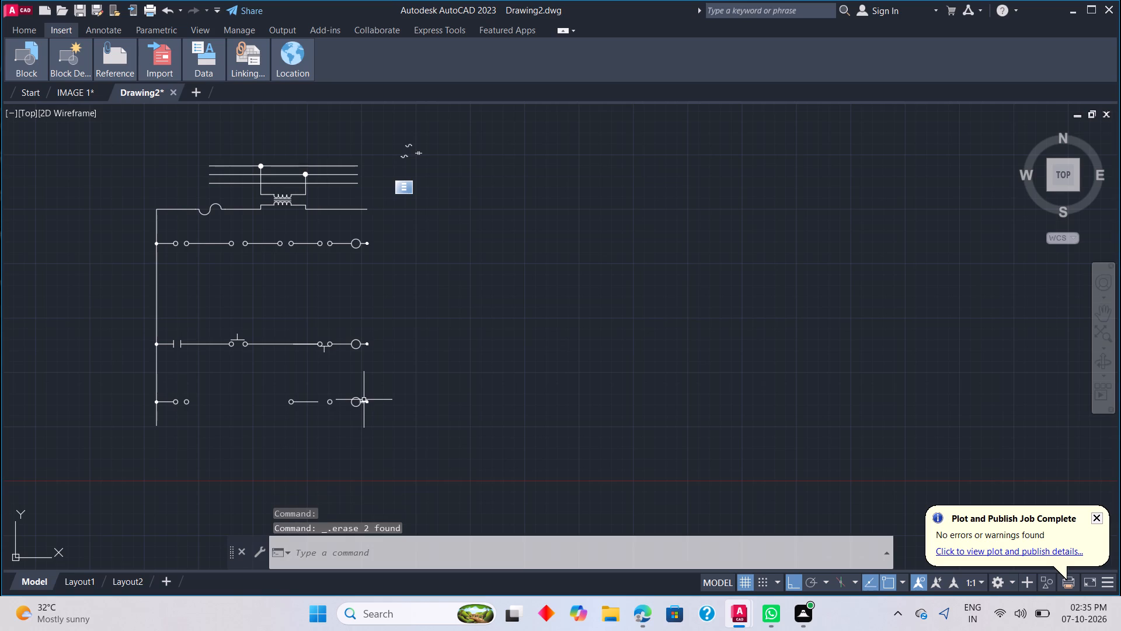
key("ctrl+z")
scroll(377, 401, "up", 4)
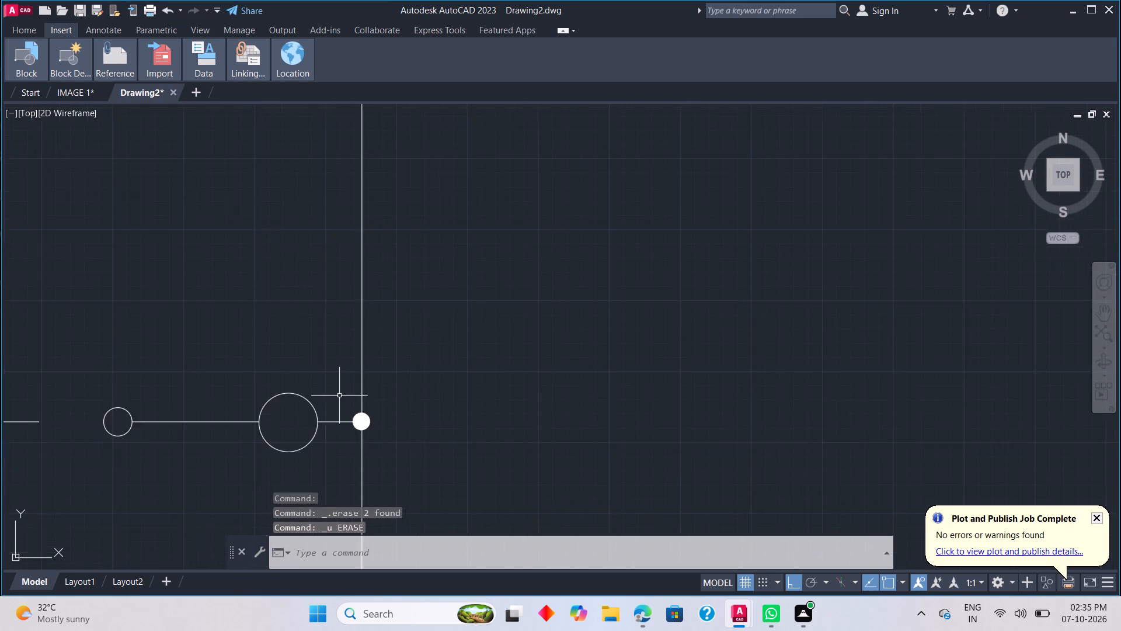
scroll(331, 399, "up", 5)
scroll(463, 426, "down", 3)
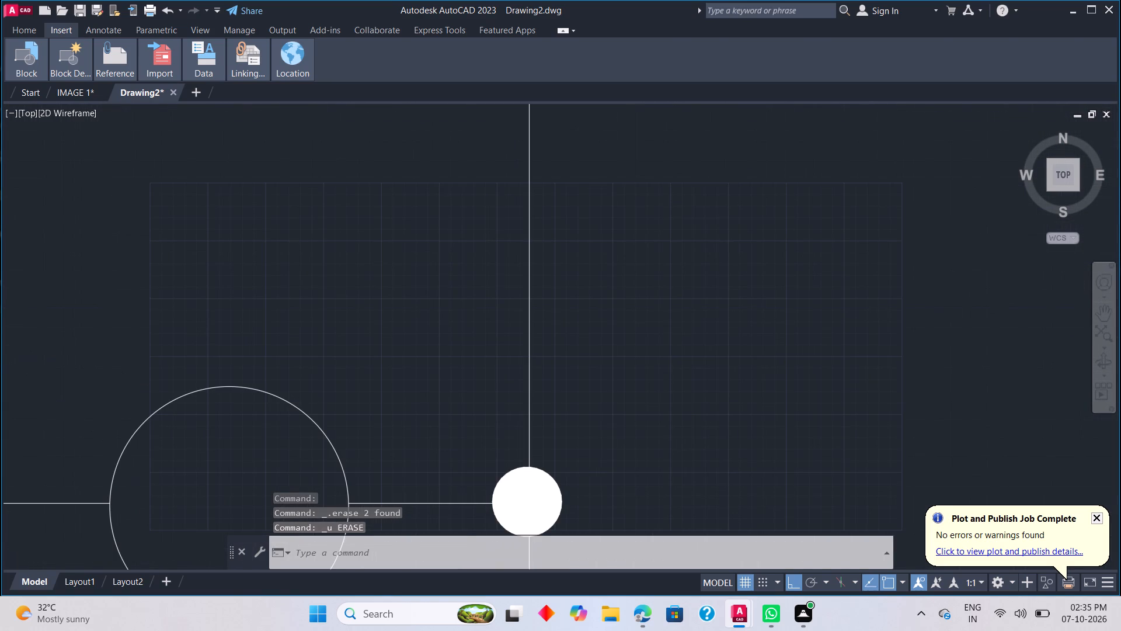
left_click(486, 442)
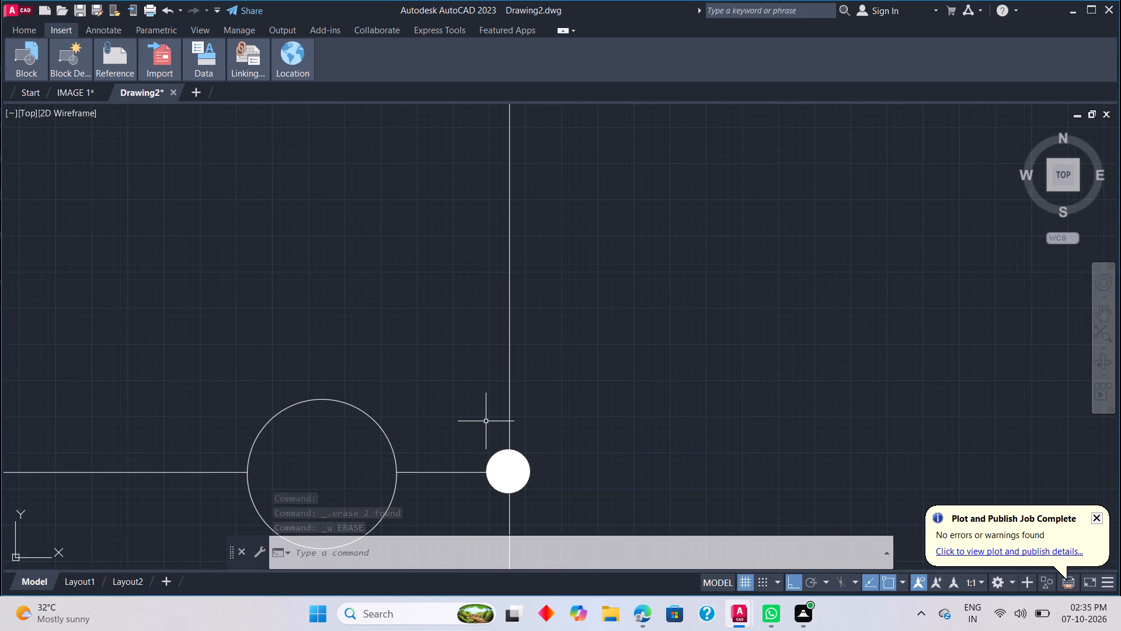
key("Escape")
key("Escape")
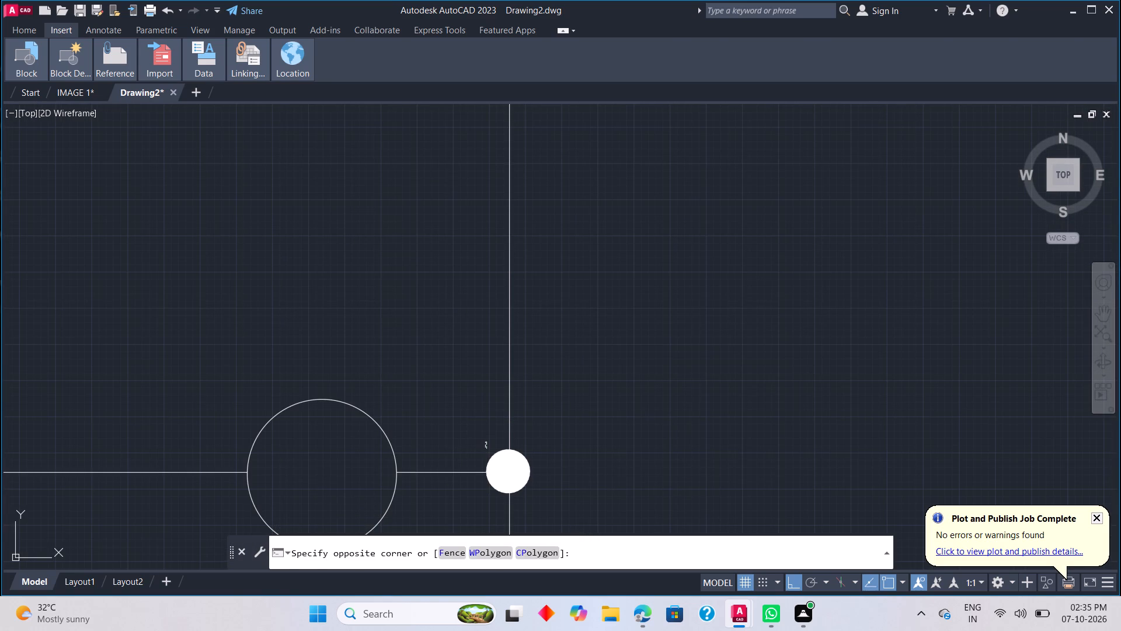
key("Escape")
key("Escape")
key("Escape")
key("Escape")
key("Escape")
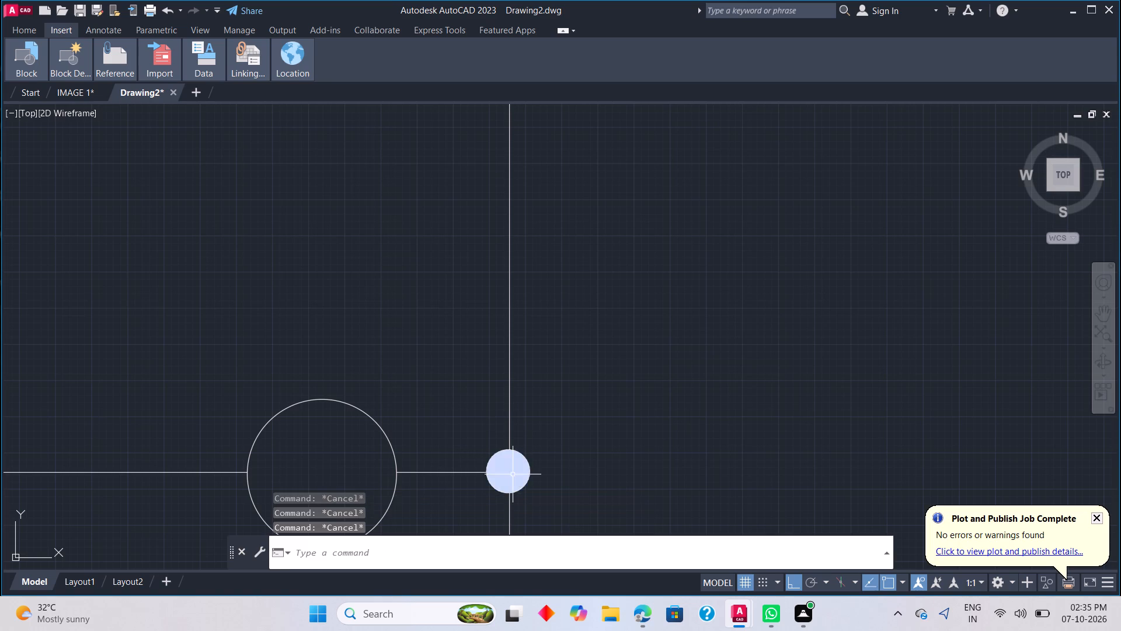
Erase the bottom rung's filled junction dot on the loop's right side, the short line beside it and the large circle.
left_click(513, 474)
key("Delete")
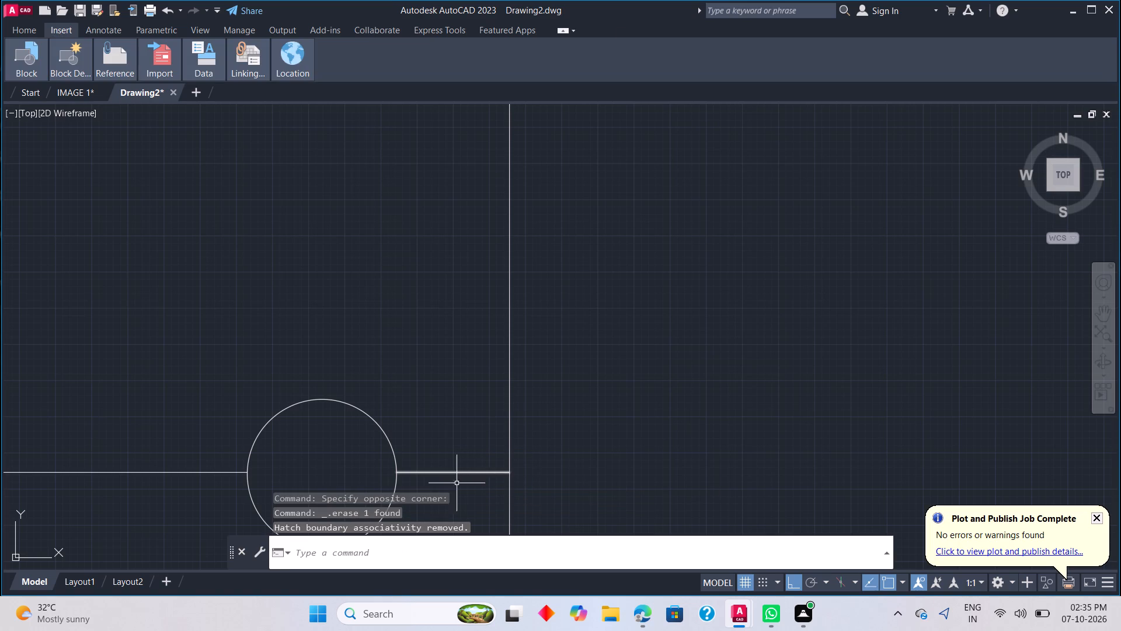
left_click(448, 473)
key("Delete")
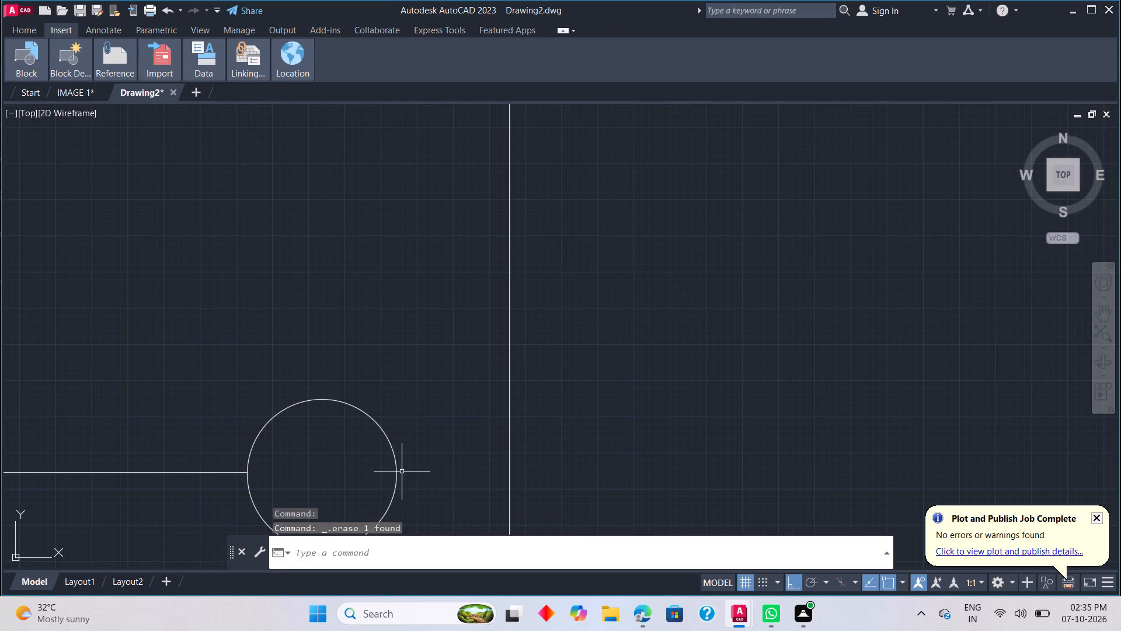
left_click(396, 474)
key("Delete")
Erase the two small circles and two line segments left on the right half of the bottom rung.
scroll(396, 474, "down", 3)
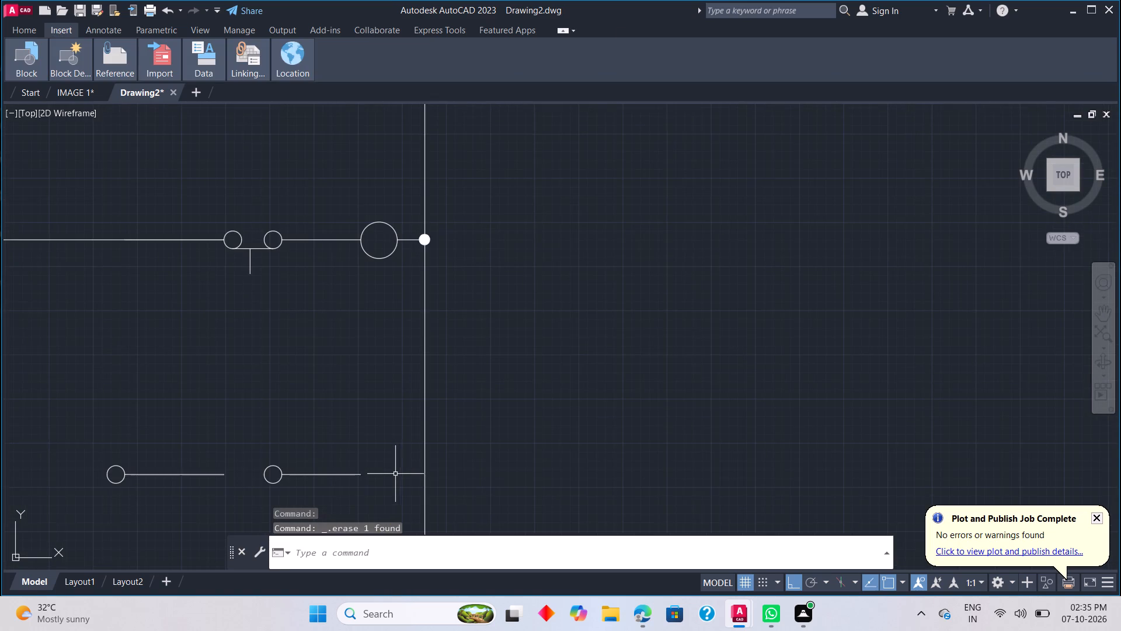
scroll(387, 473, "down", 1)
left_click_drag(385, 488, 173, 499)
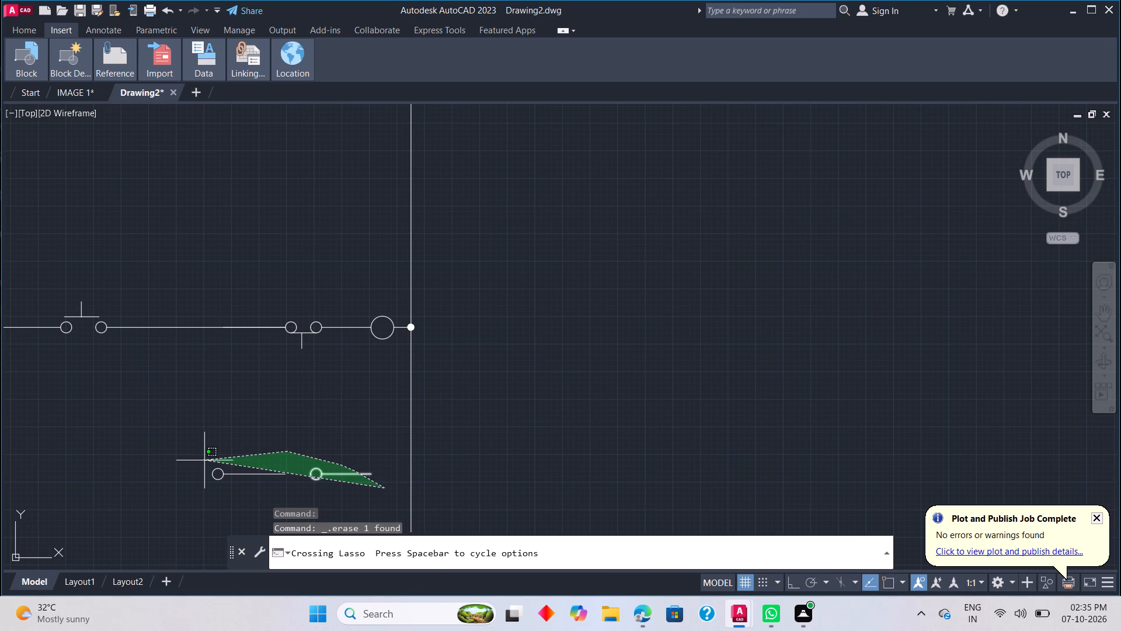
left_click_drag(173, 499, 164, 516)
key("Delete")
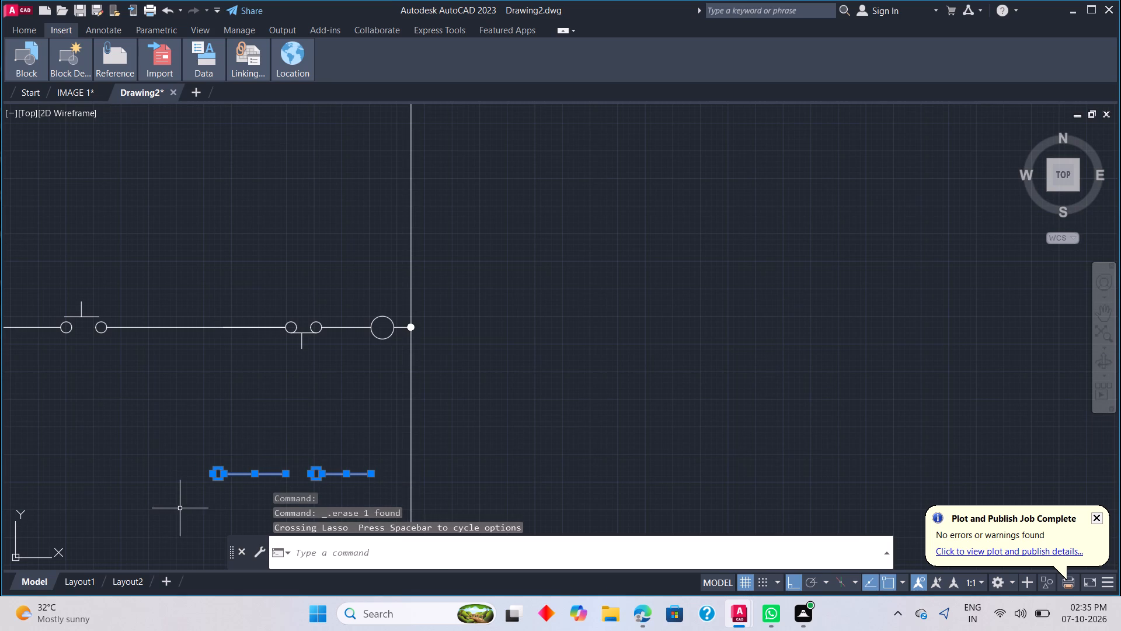
Erase the bottom rung's left end: the filled junction dot, the connecting line and the first pair of circles.
scroll(187, 474, "down", 3)
scroll(122, 503, "up", 3)
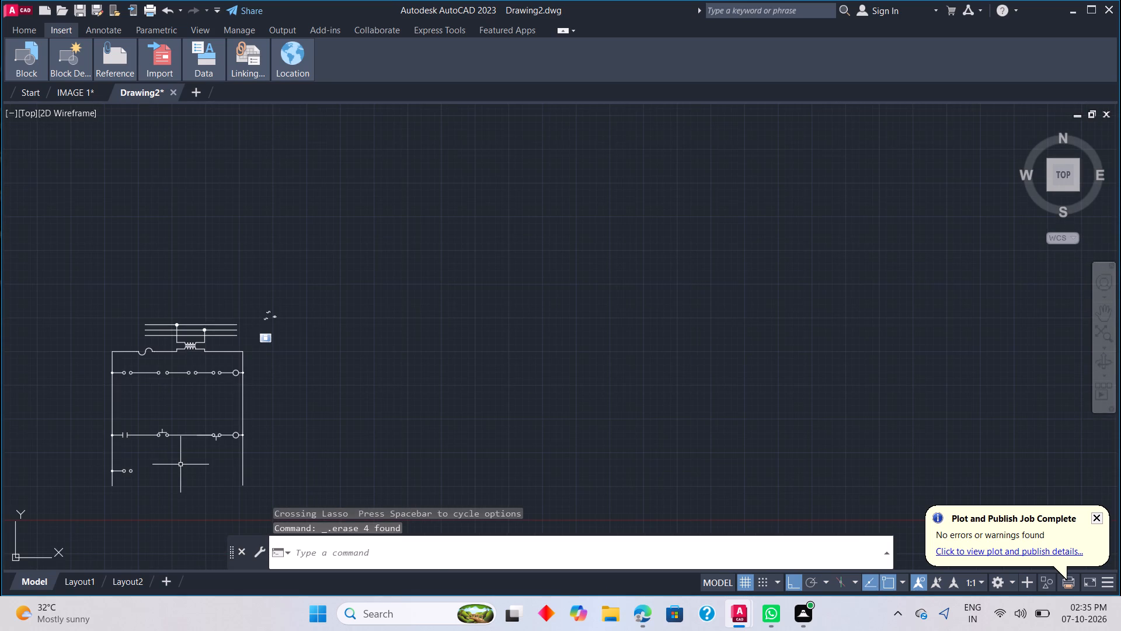
scroll(124, 486, "up", 2)
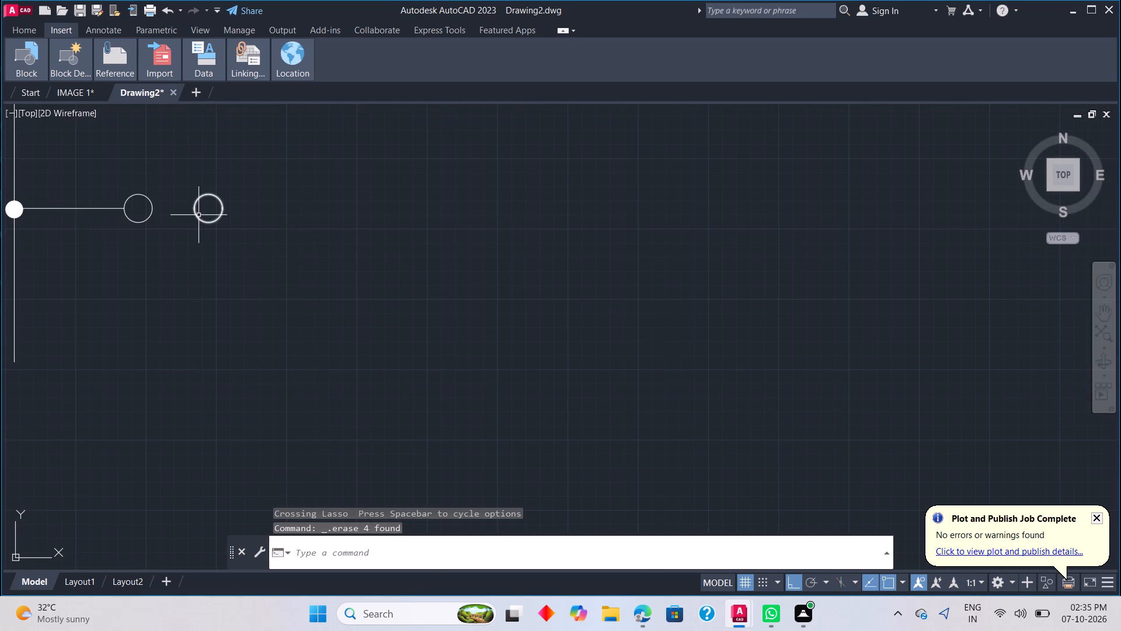
left_click(309, 346)
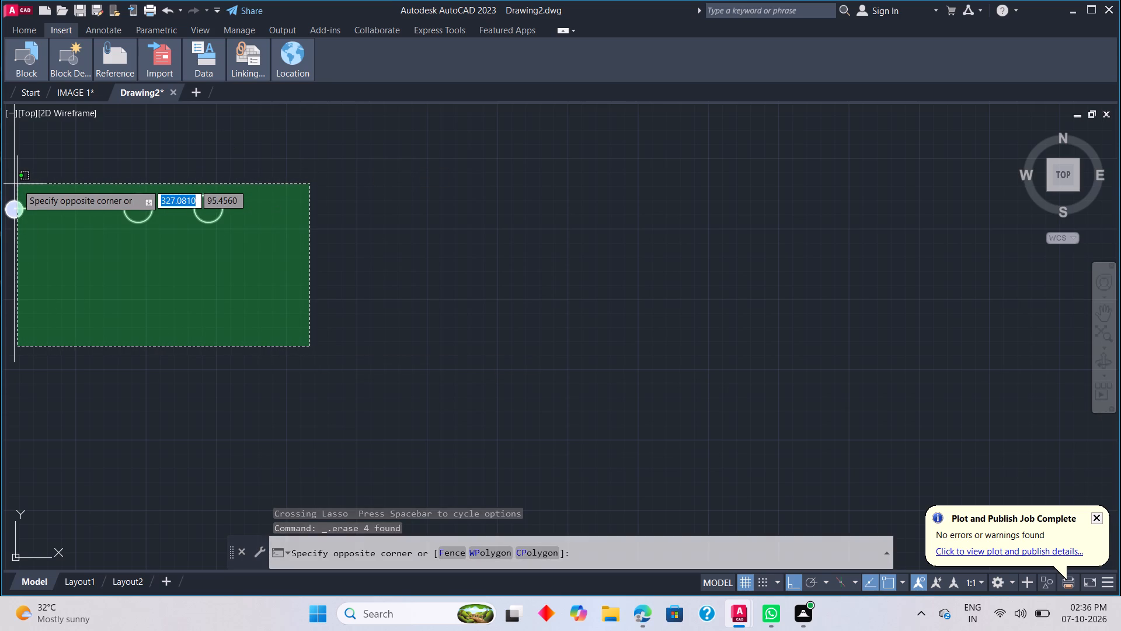
left_click(22, 184)
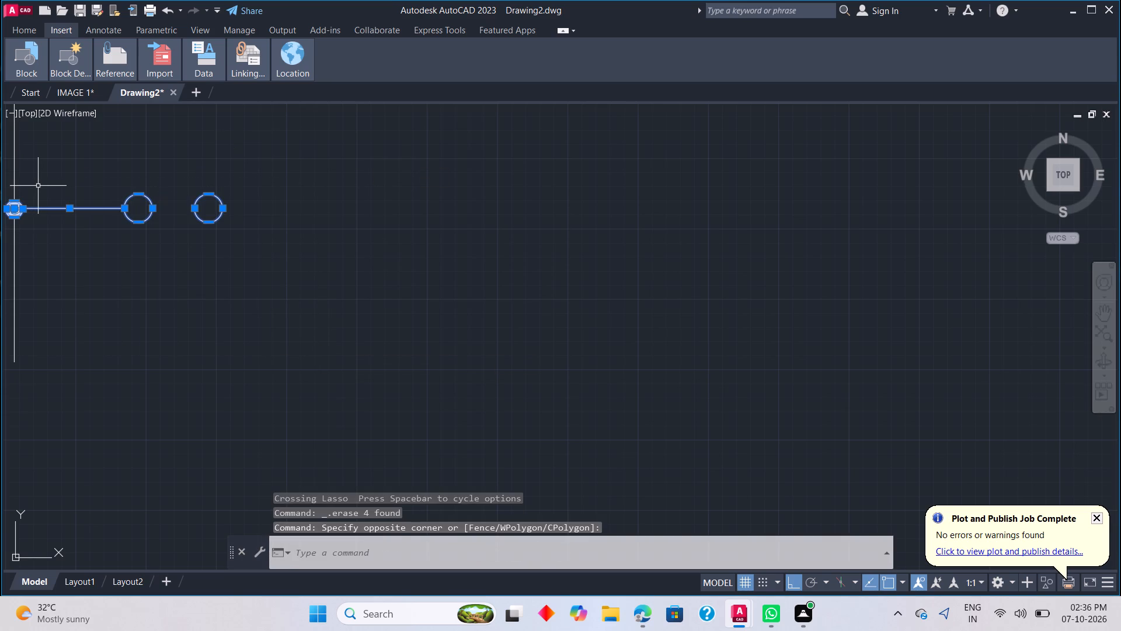
key("Delete")
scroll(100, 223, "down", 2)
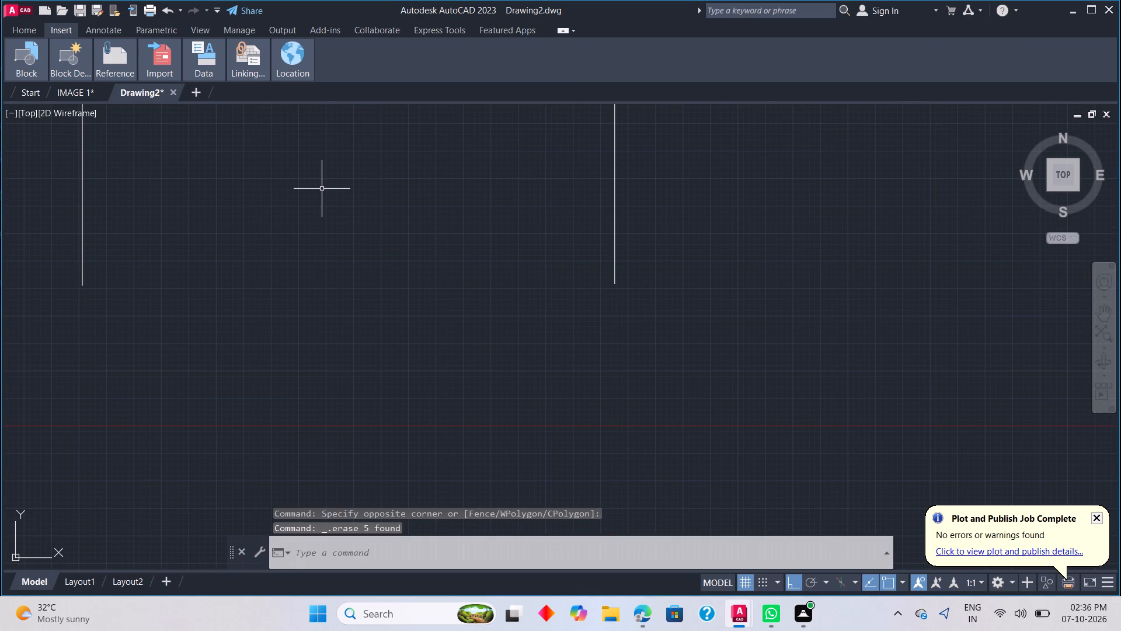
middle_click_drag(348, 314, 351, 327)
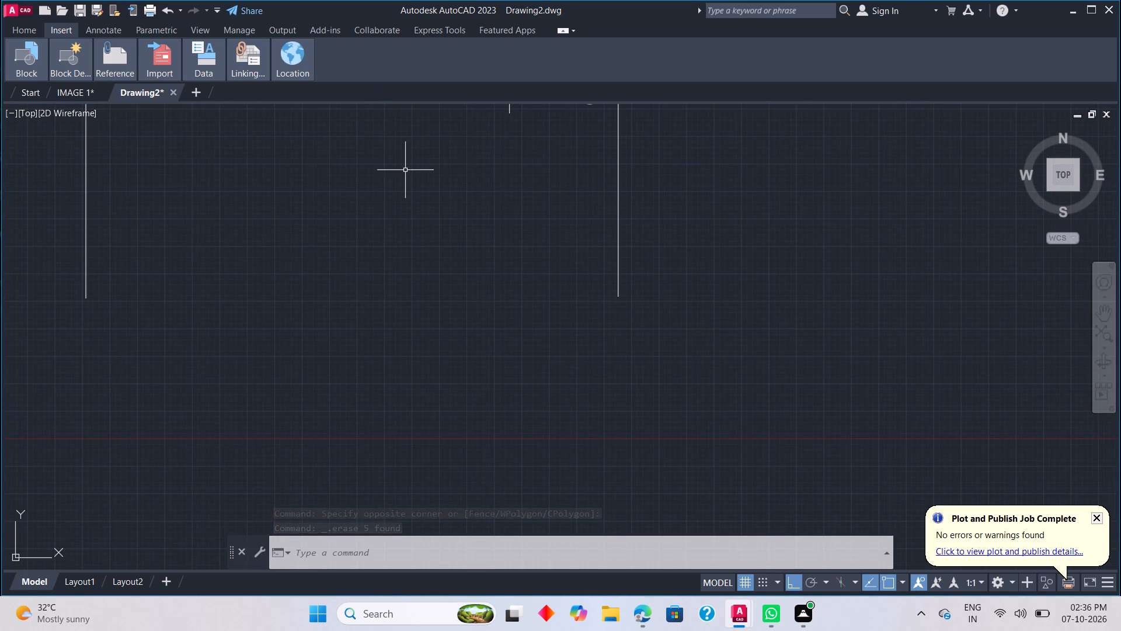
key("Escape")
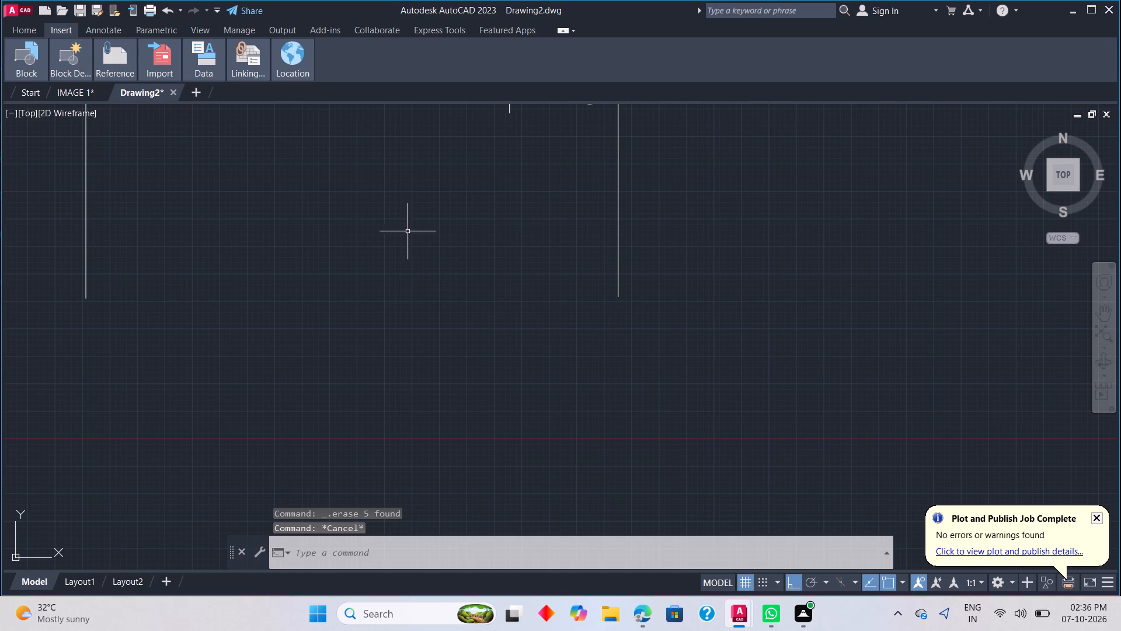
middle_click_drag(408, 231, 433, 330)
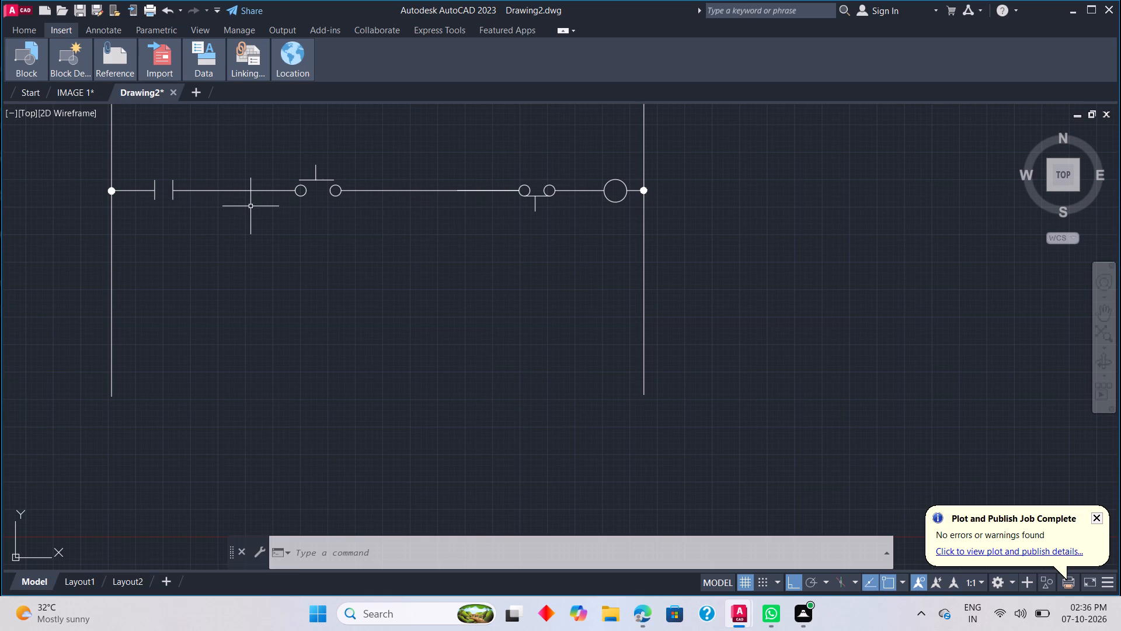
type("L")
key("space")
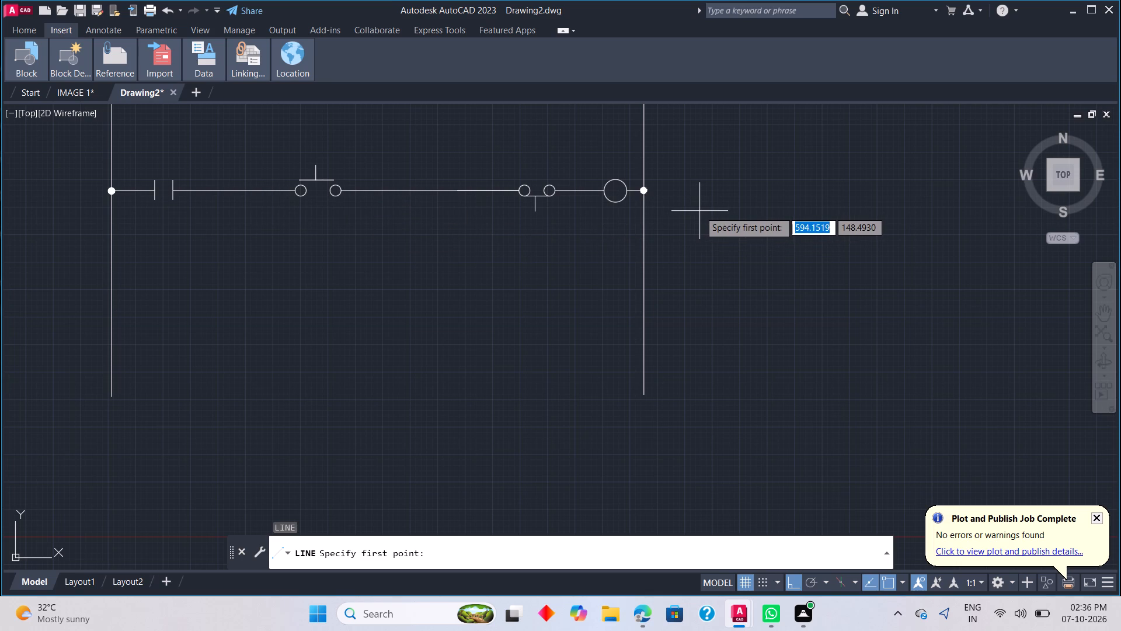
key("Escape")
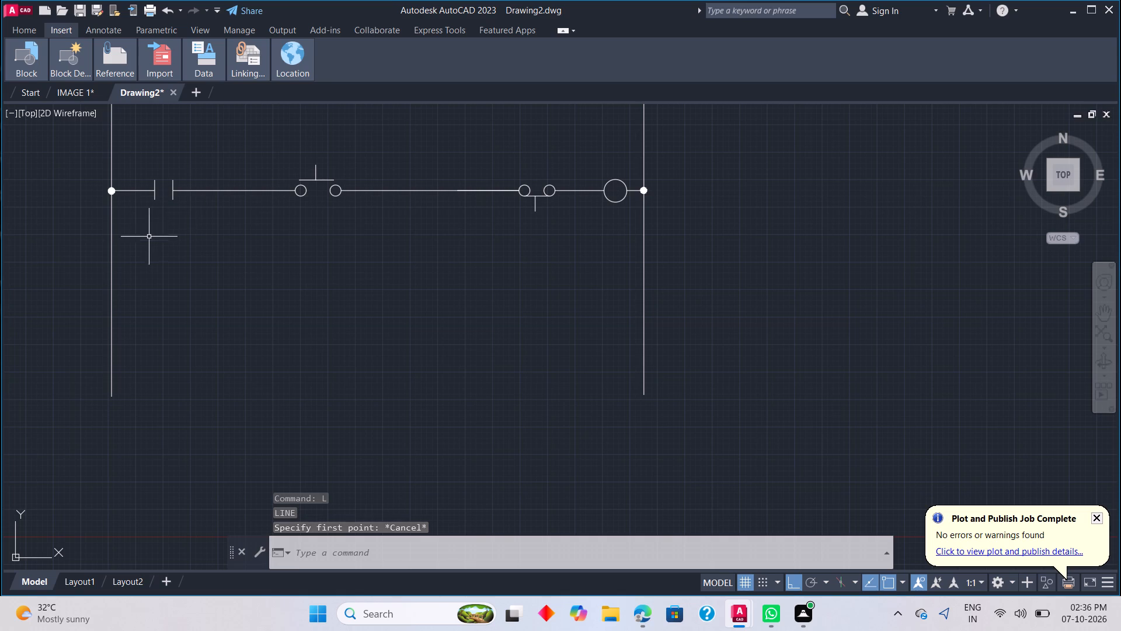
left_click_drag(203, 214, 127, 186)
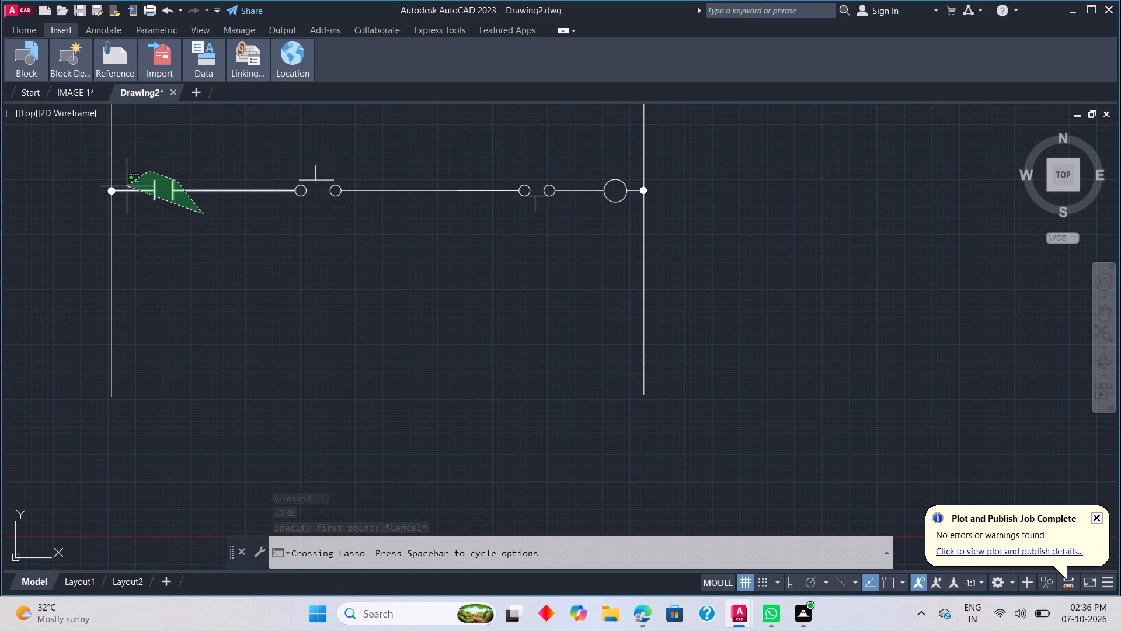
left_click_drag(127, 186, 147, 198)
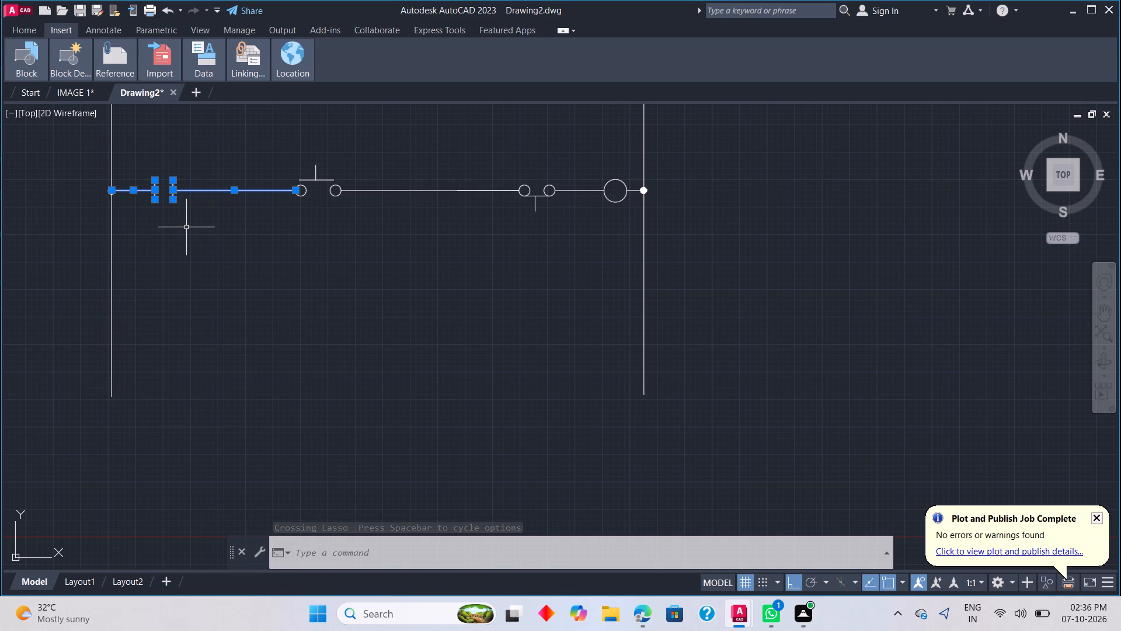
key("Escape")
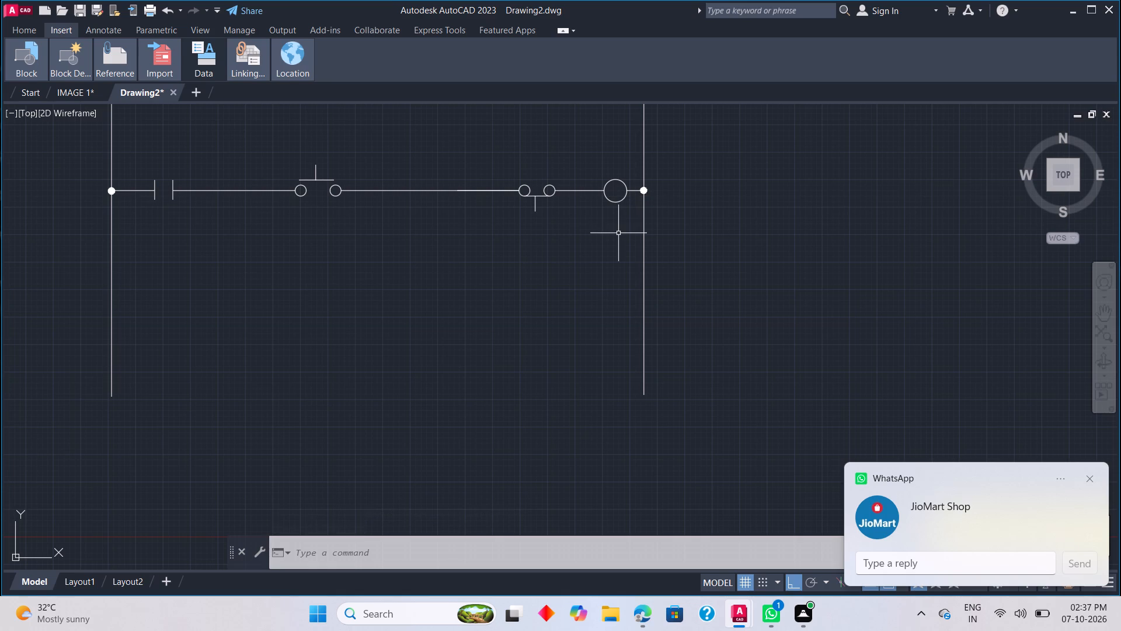
Draw a small square of four lines, about 11 units per side, in the empty area right of the loop.
scroll(458, 297, "down", 2)
scroll(729, 62, "down", 1)
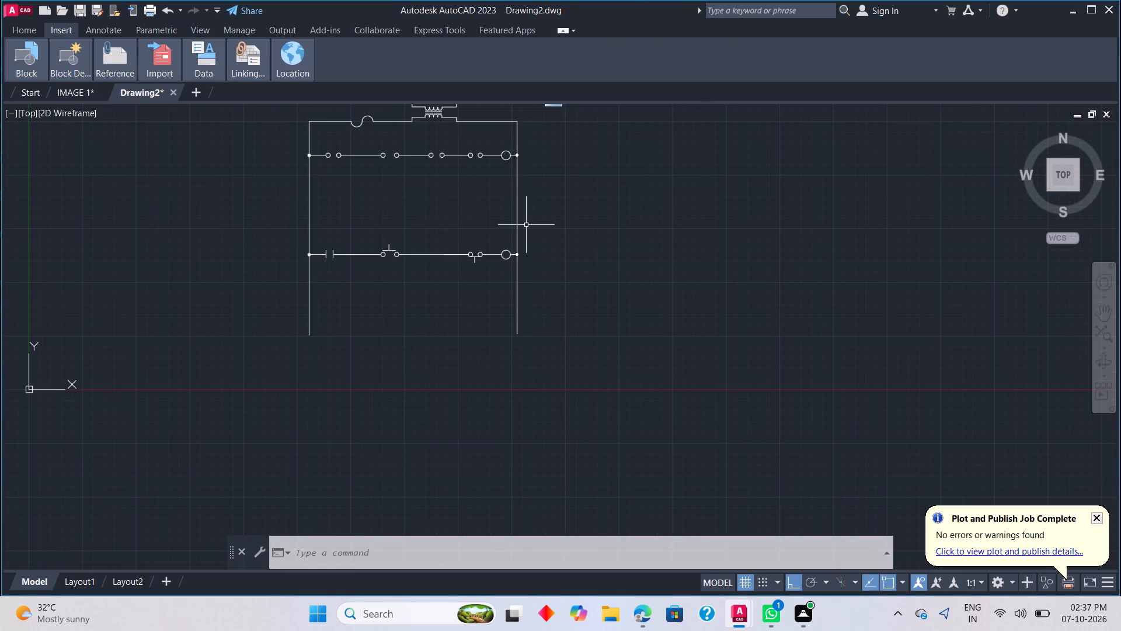
scroll(604, 216, "up", 1)
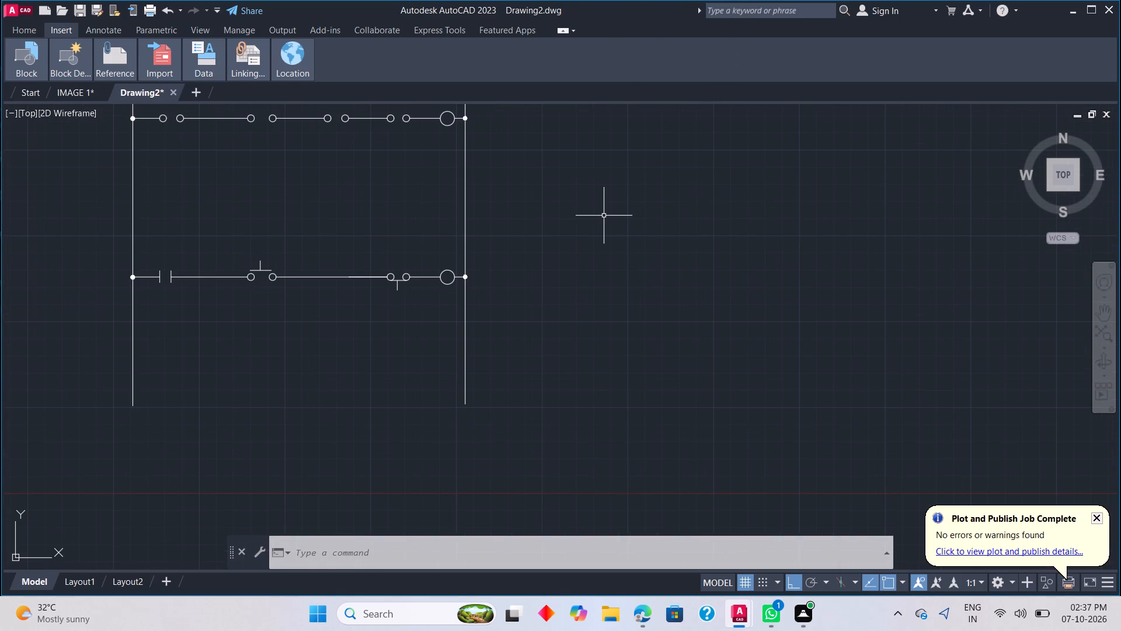
key("l")
key("space")
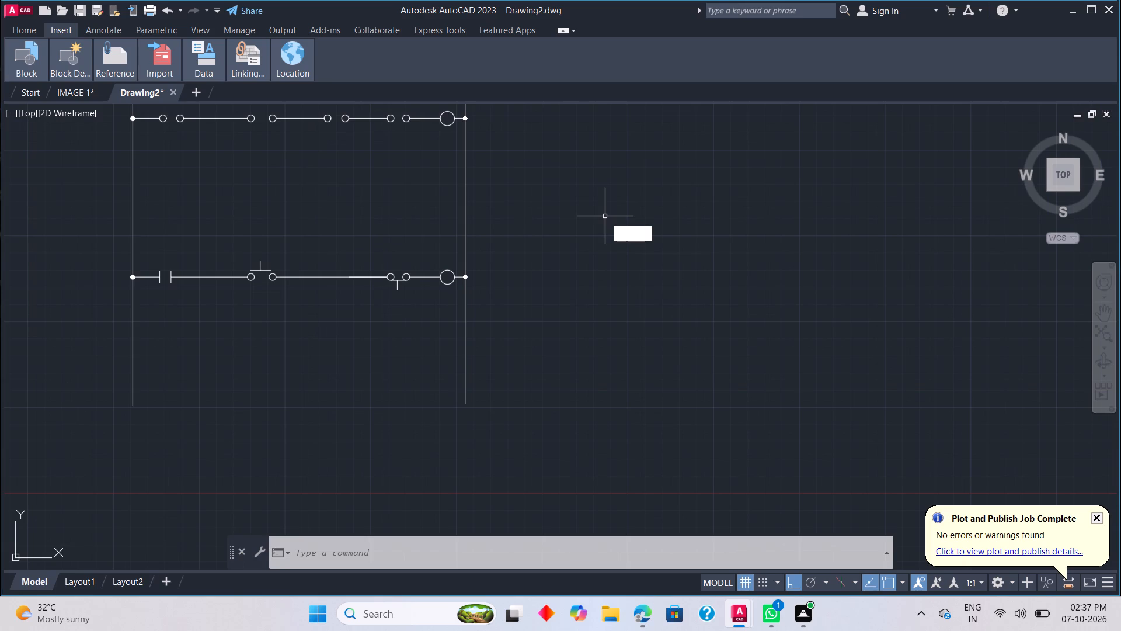
key("Escape")
key("Escape")
key("Escape")
key("l")
key("space")
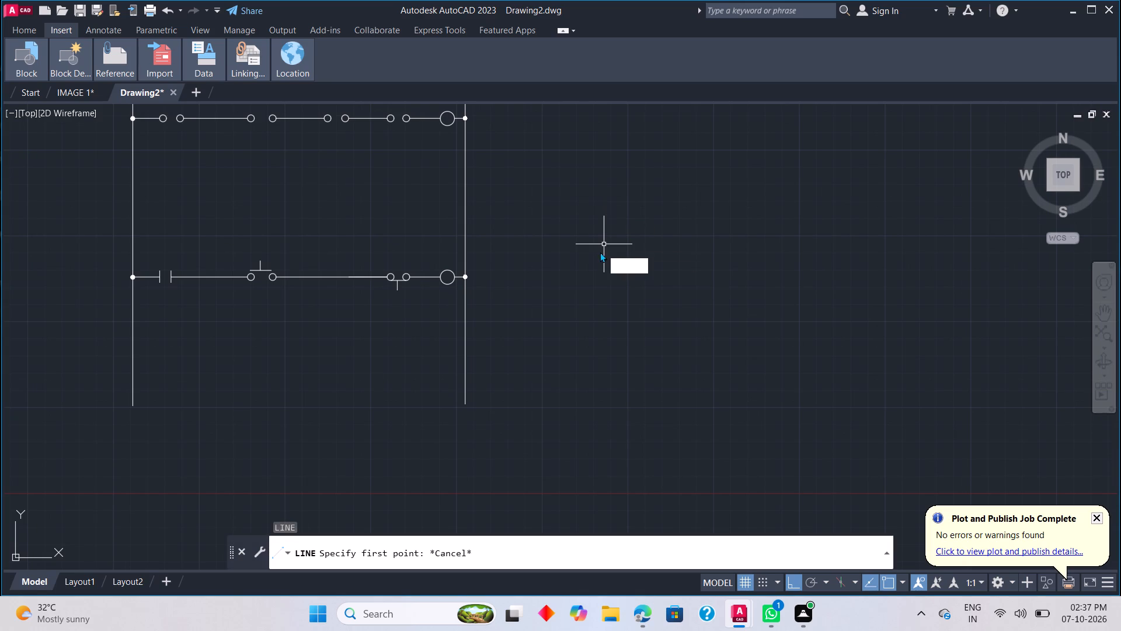
left_click(612, 252)
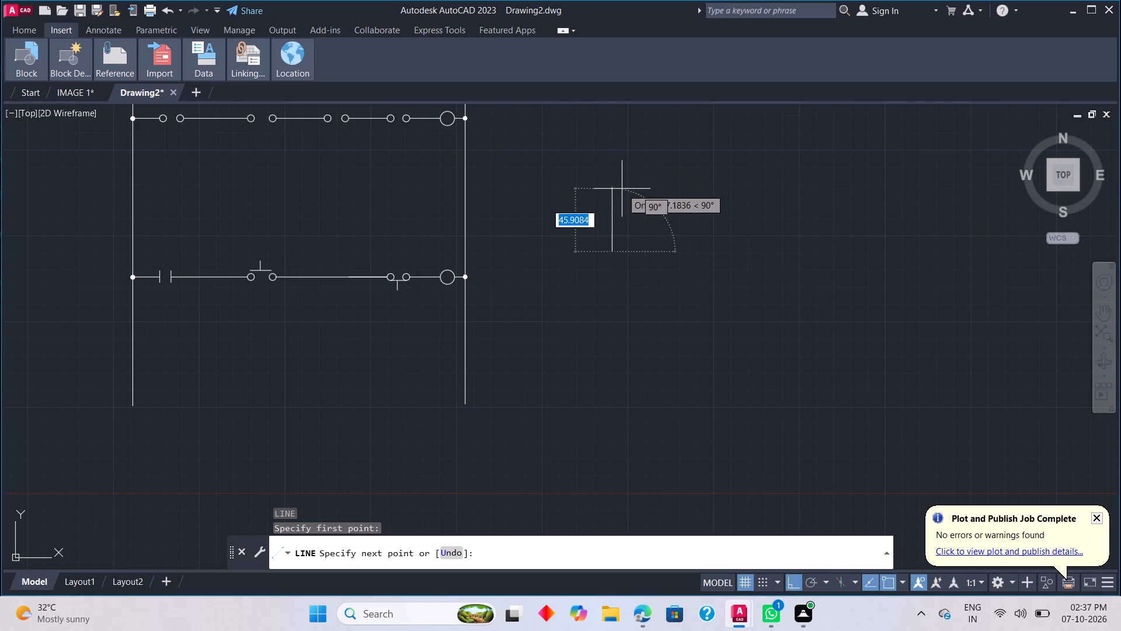
left_click(625, 238)
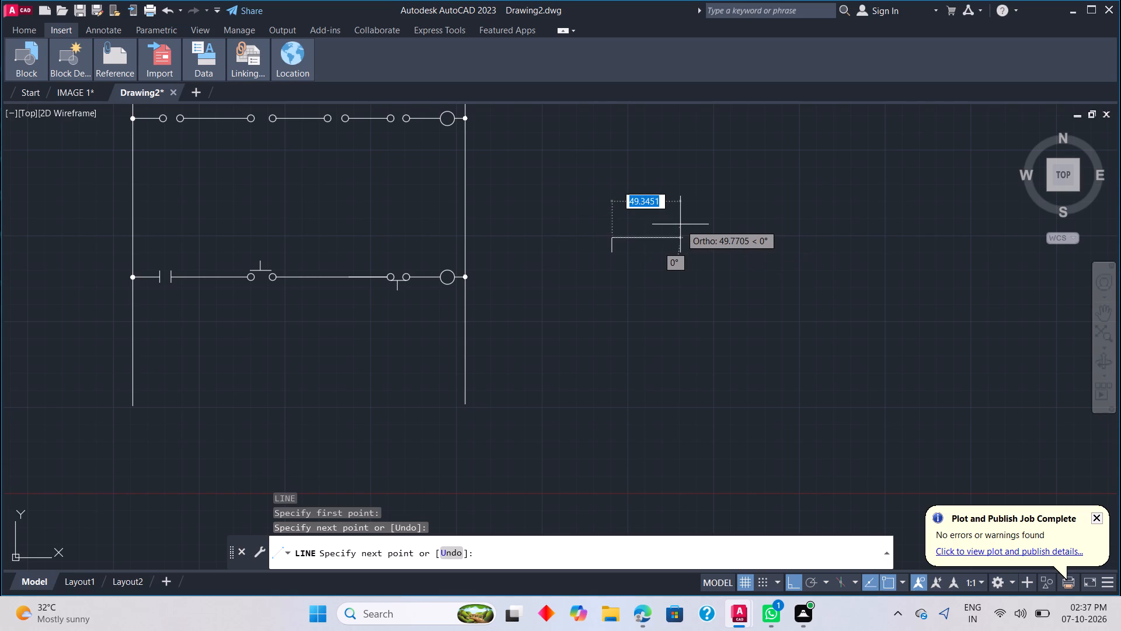
left_click(627, 248)
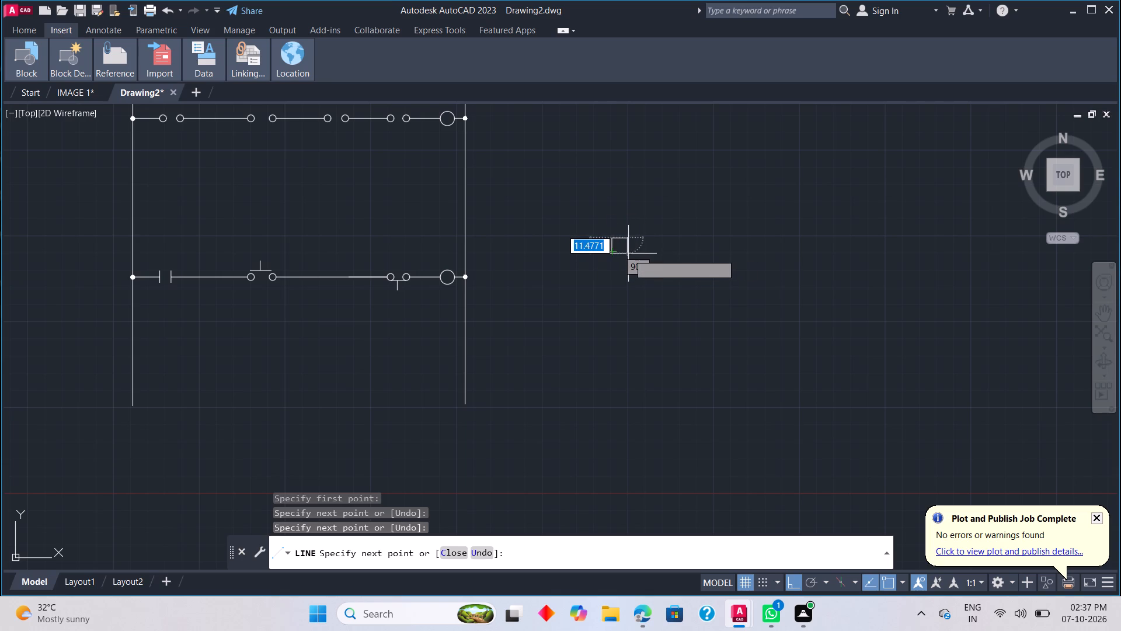
left_click(627, 252)
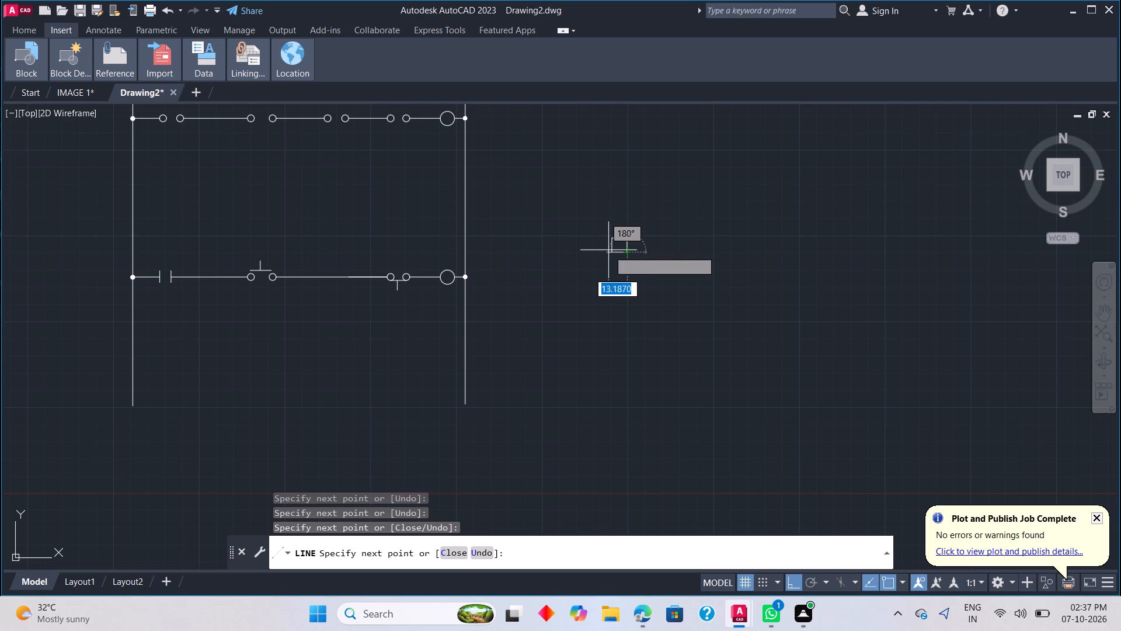
left_click(609, 250)
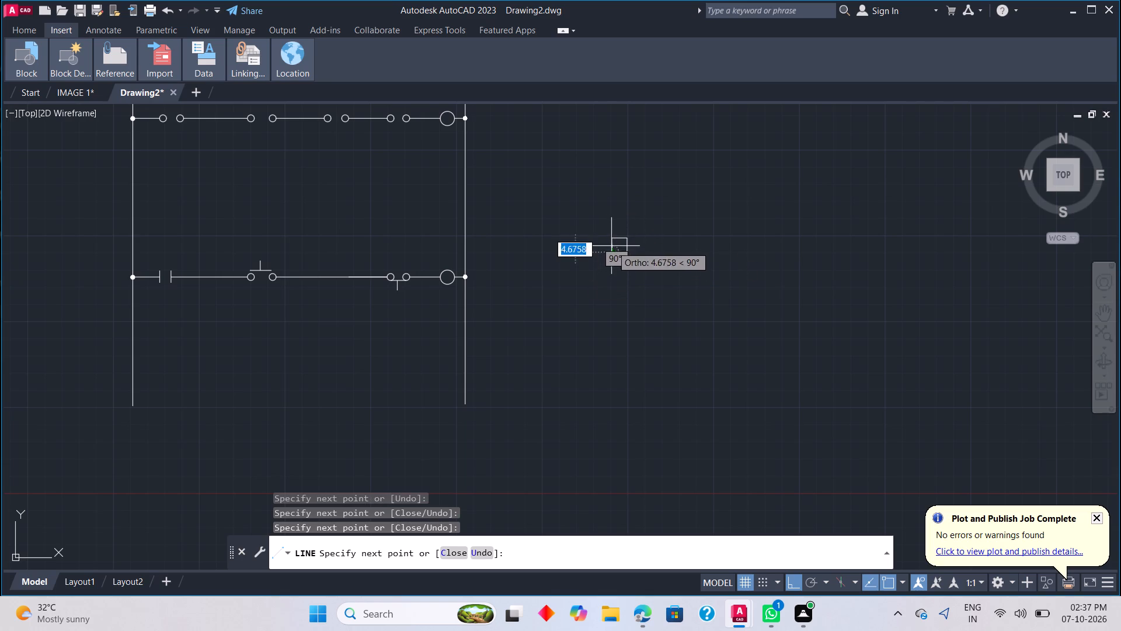
key("Escape")
scroll(621, 244, "up", 1)
key("Escape")
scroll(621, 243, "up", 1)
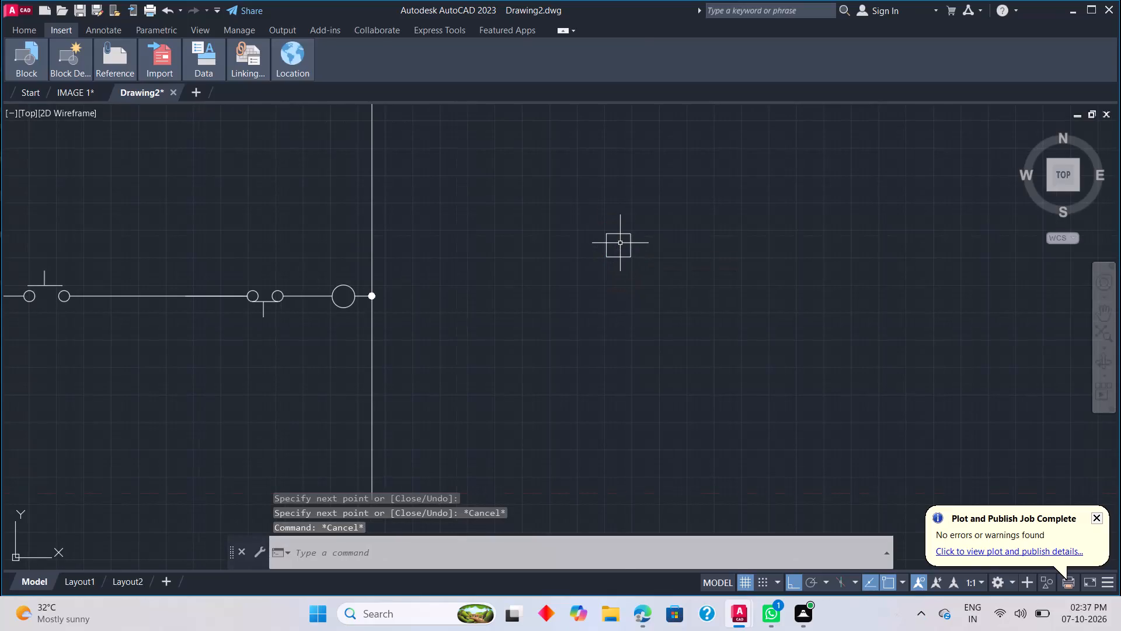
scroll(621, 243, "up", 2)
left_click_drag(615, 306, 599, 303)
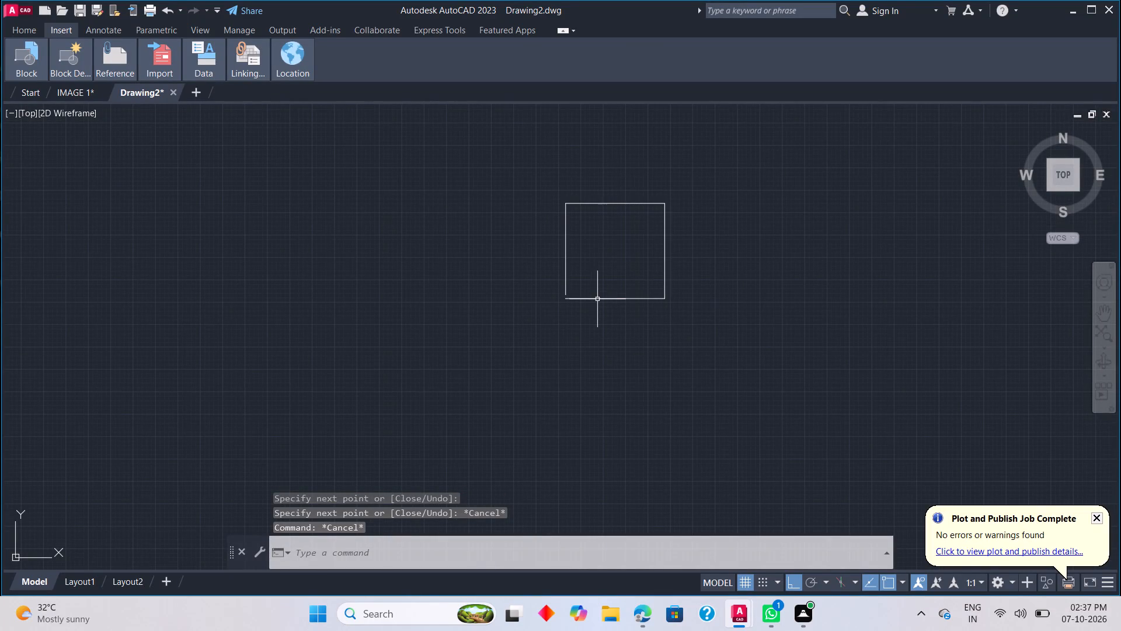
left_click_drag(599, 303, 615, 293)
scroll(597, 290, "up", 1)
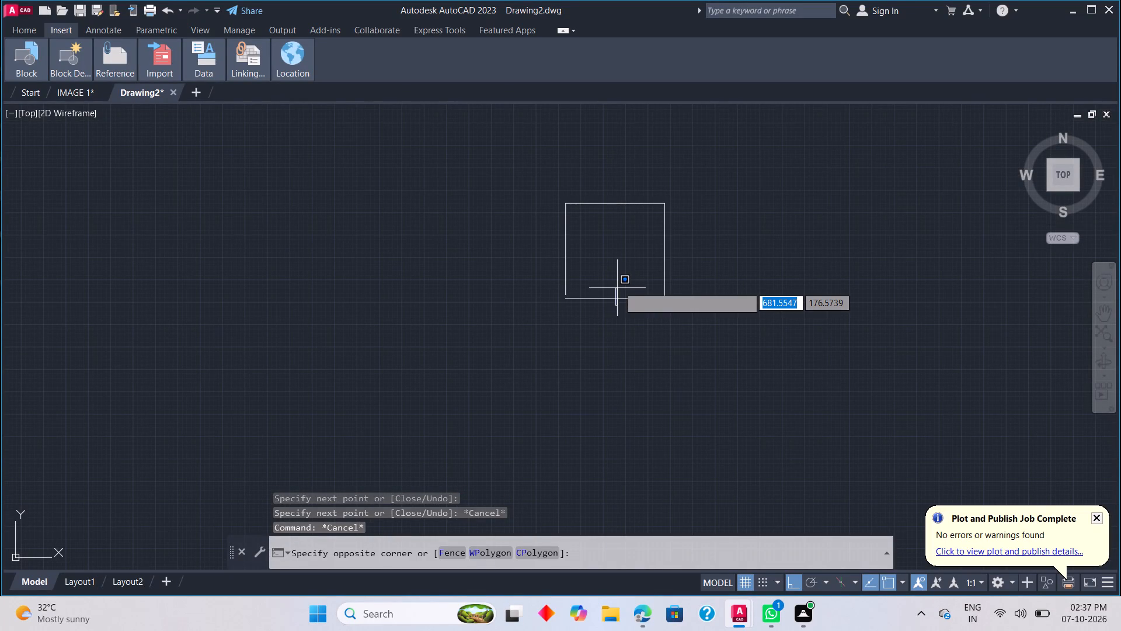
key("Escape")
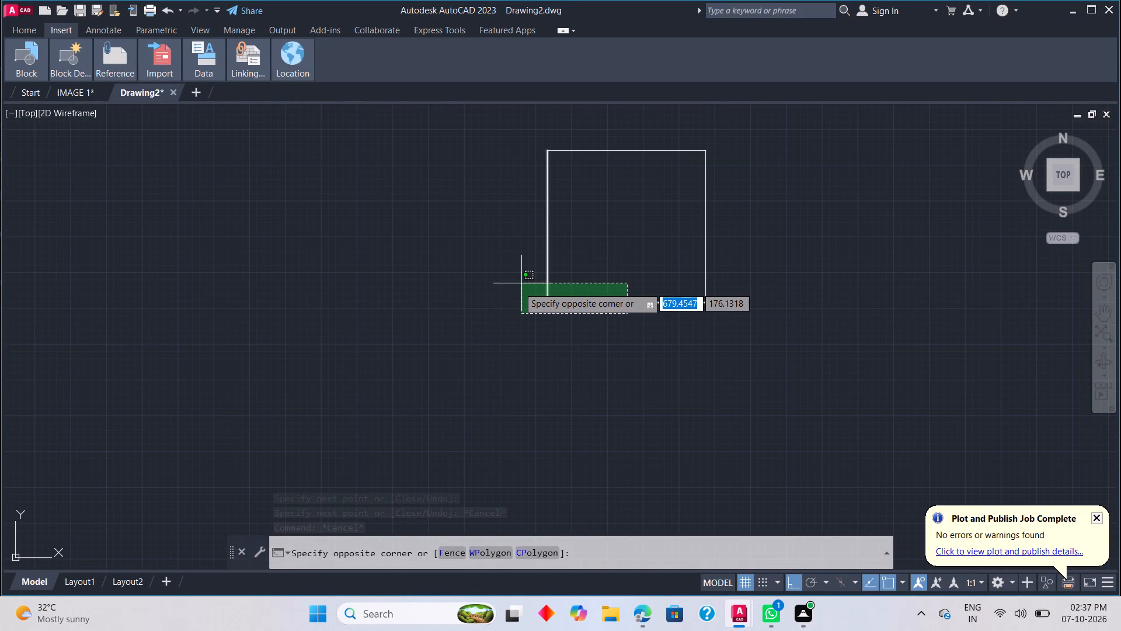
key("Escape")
Extend the small square's left side down to meet its bottom side, closing the corner gap.
key("e")
key("x")
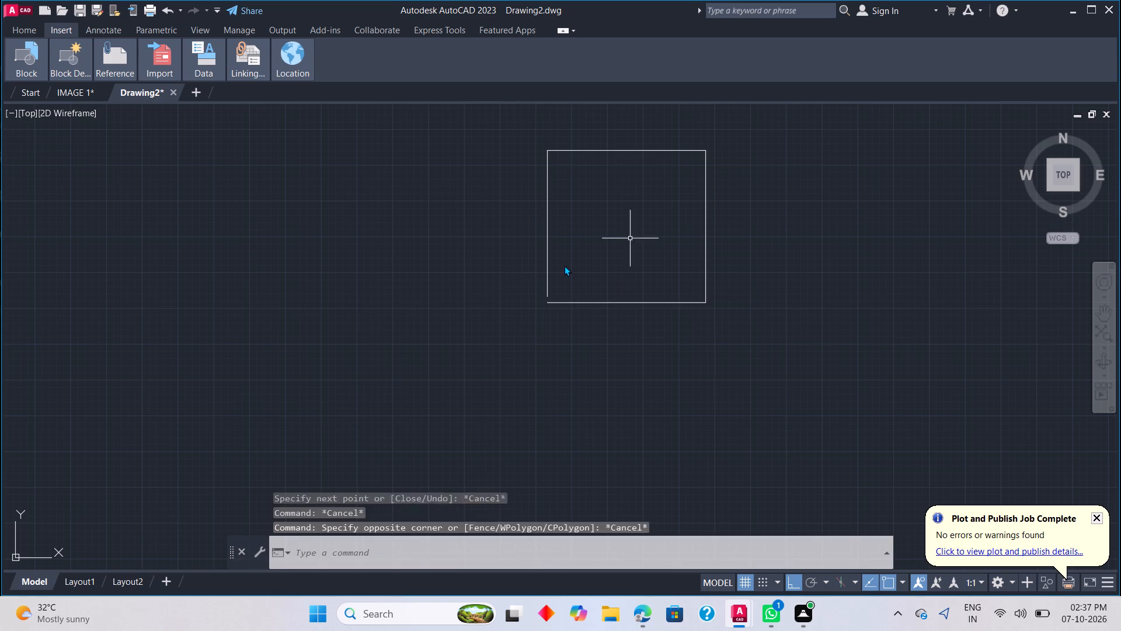
key("space")
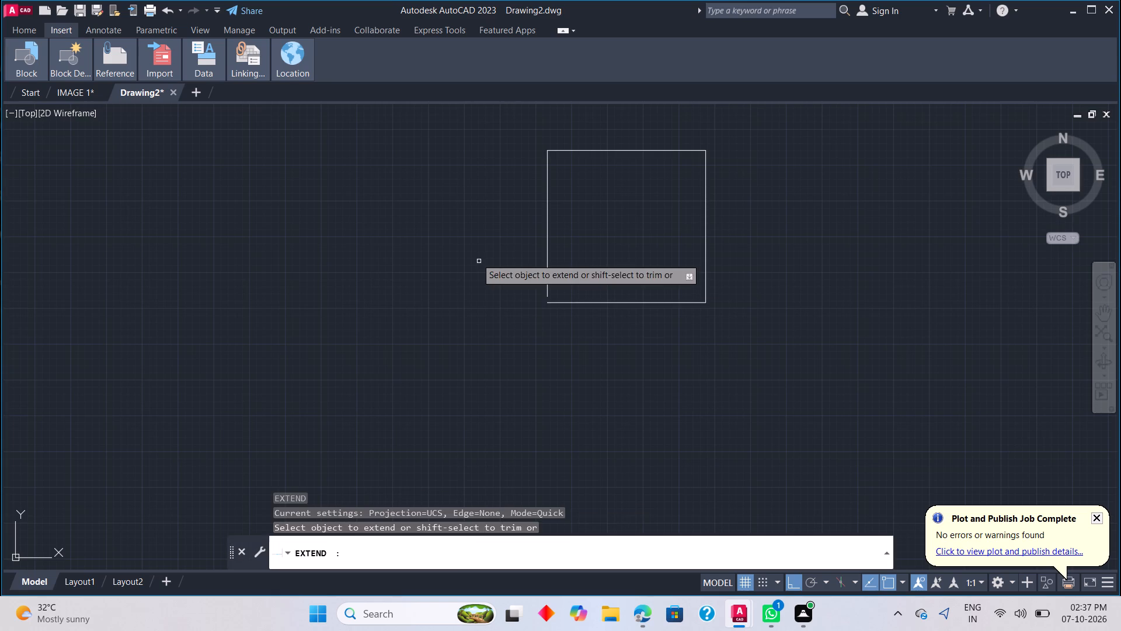
left_click(547, 247)
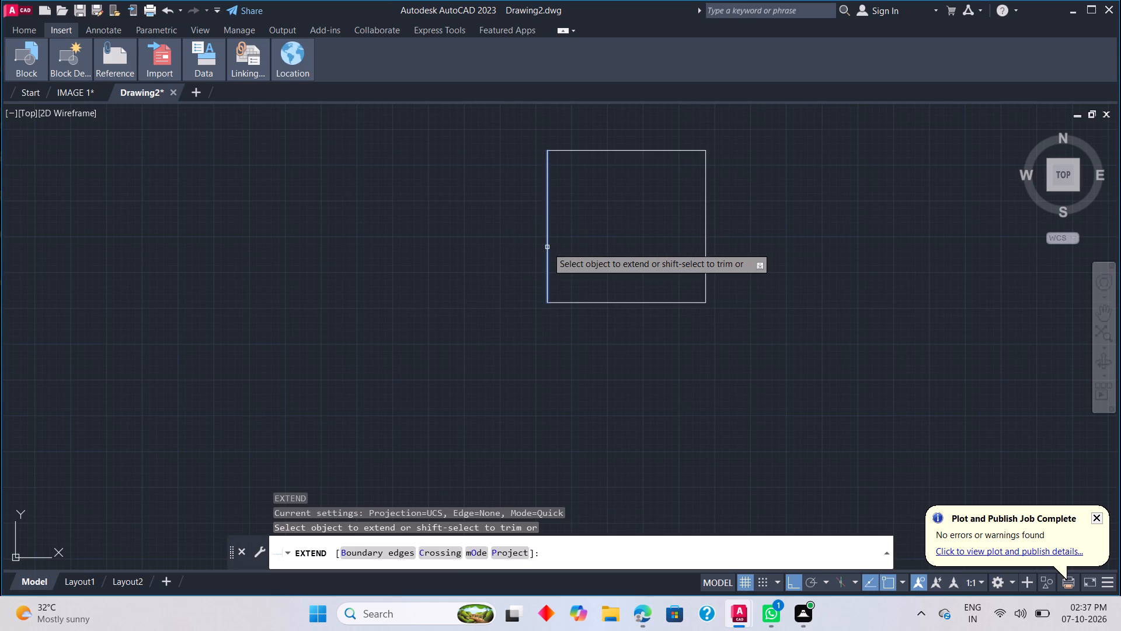
key("Escape")
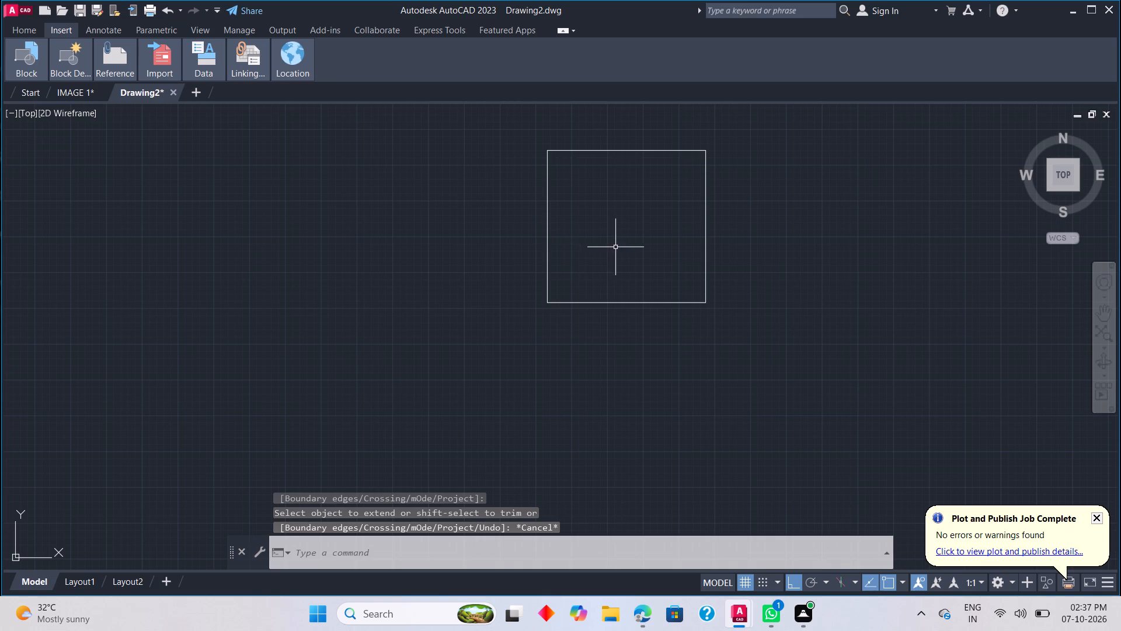
Trim away the square's bottom and top sides, leaving its two vertical lines as contact bars.
key("t")
key("r")
key("space")
left_click_drag(607, 276, 608, 339)
left_click_drag(648, 220, 657, 183)
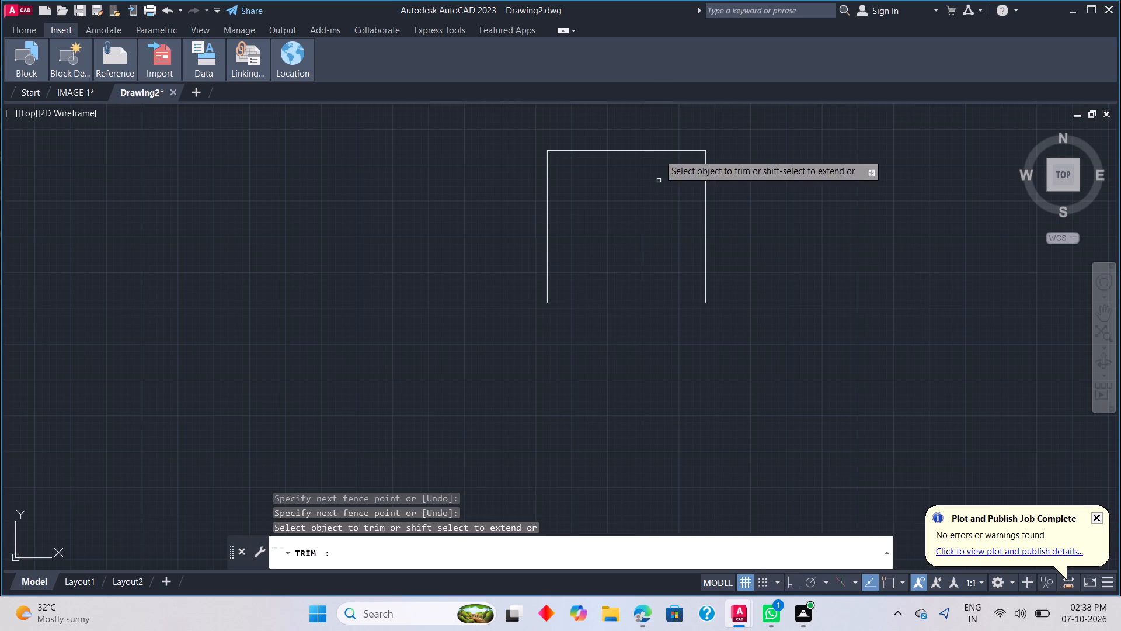
left_click_drag(646, 127, 624, 178)
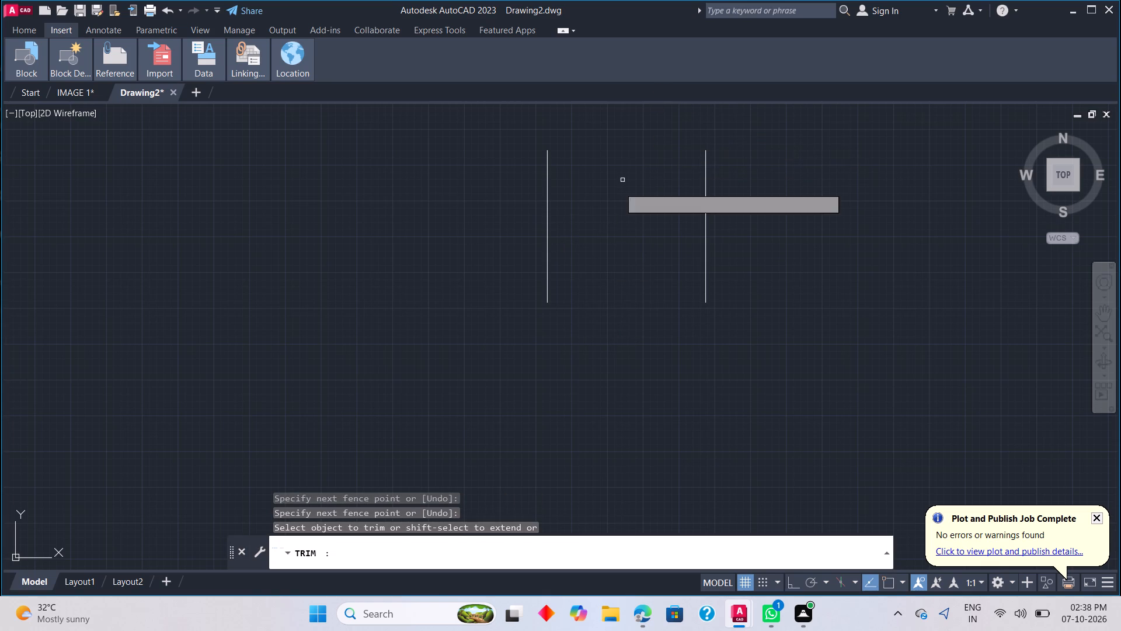
key("Escape")
Draw a horizontal line 30 units long to the right, starting near the middle of the right contact bar.
scroll(621, 227, "down", 2)
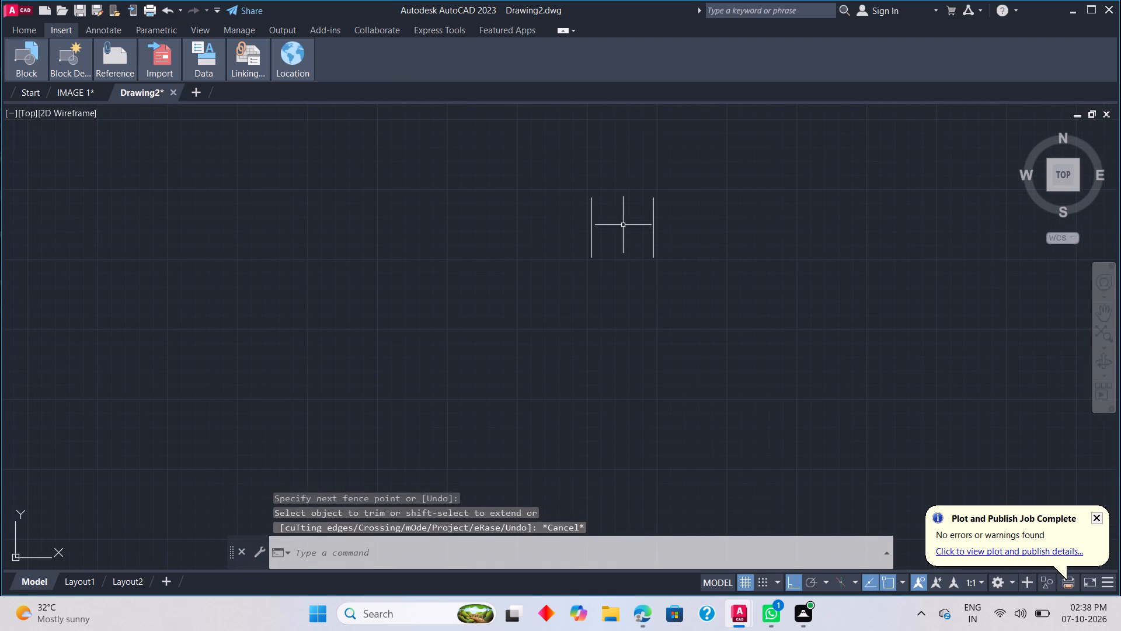
key("l")
key("space")
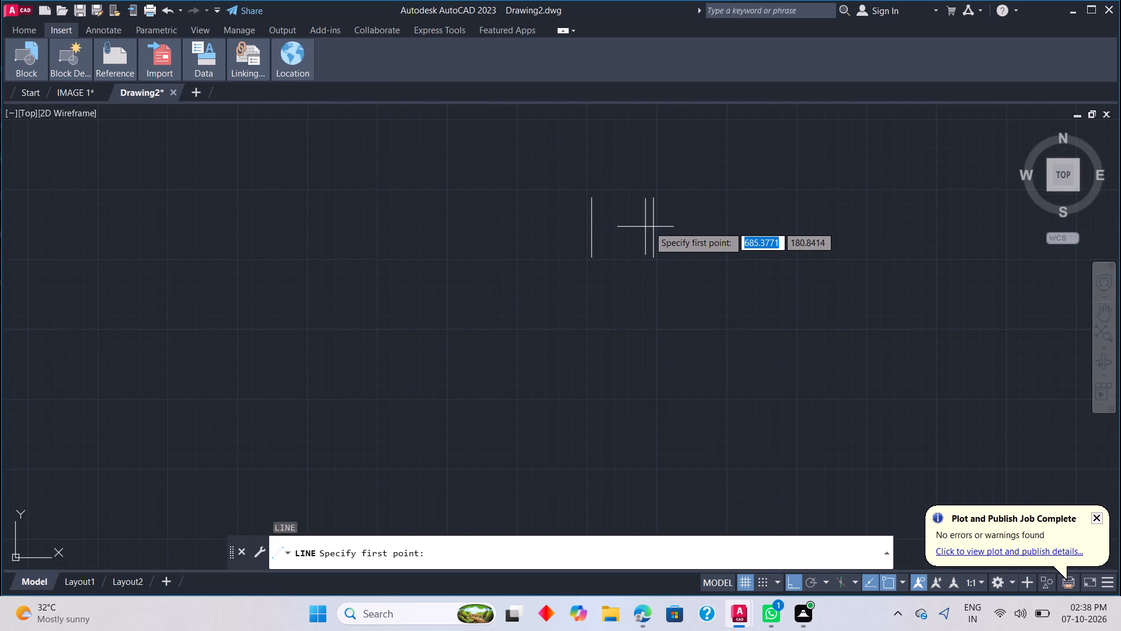
scroll(654, 226, "up", 4)
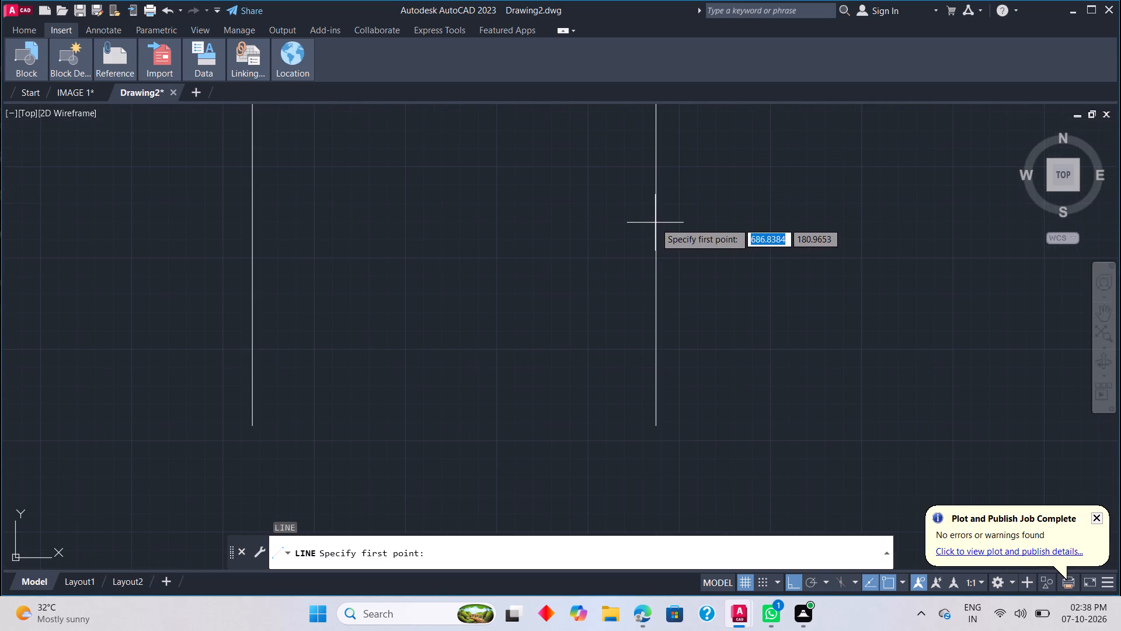
left_click(655, 223)
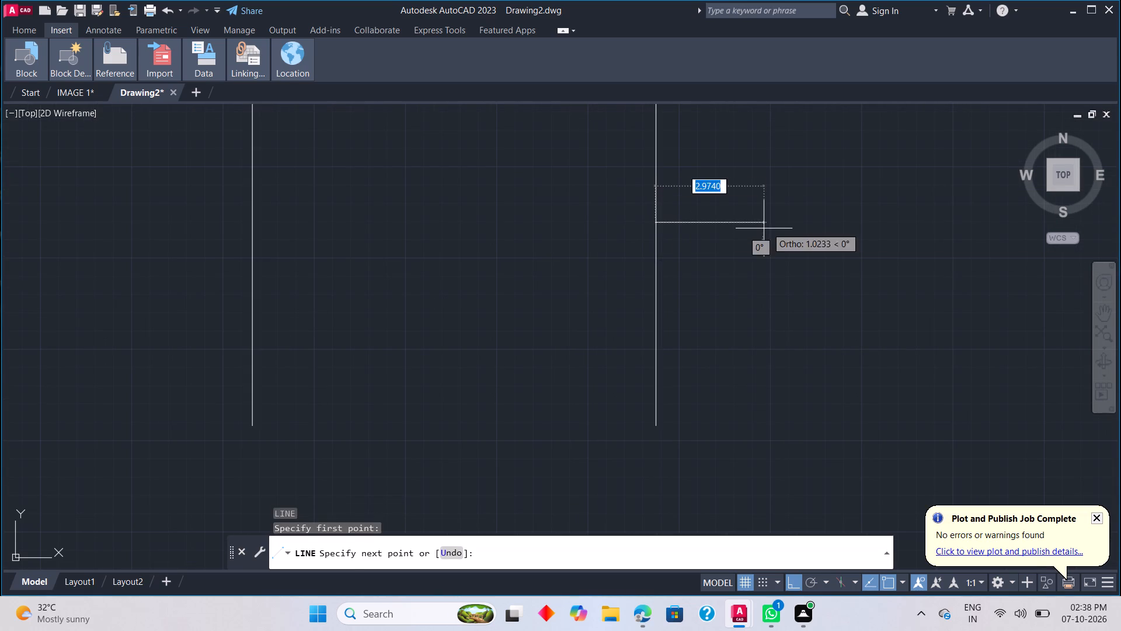
left_click(951, 199)
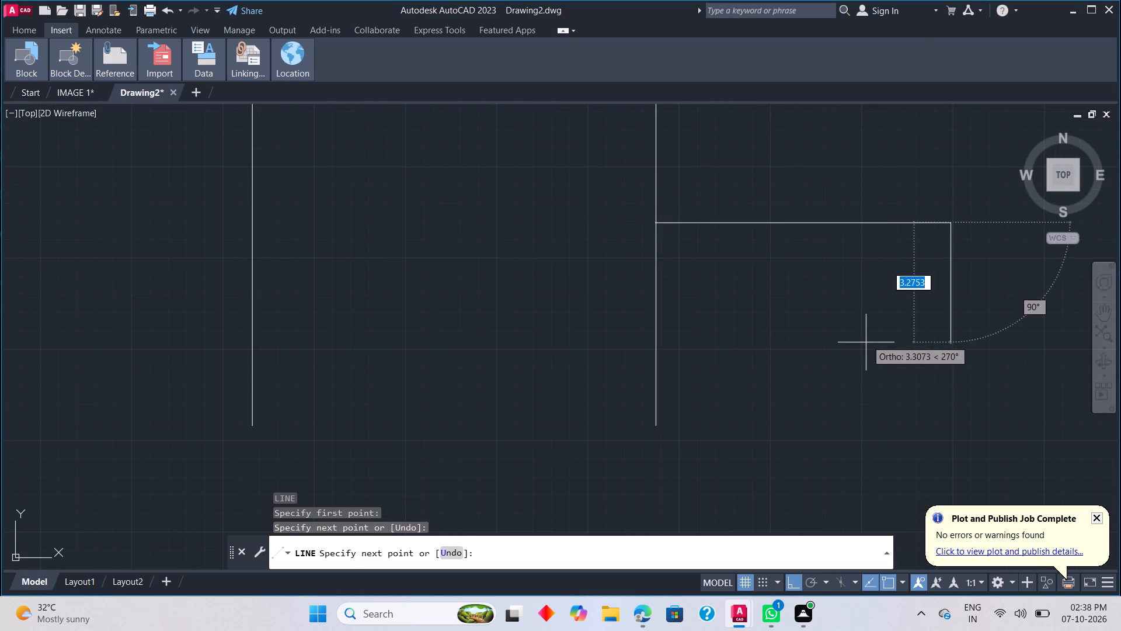
scroll(876, 298, "down", 1)
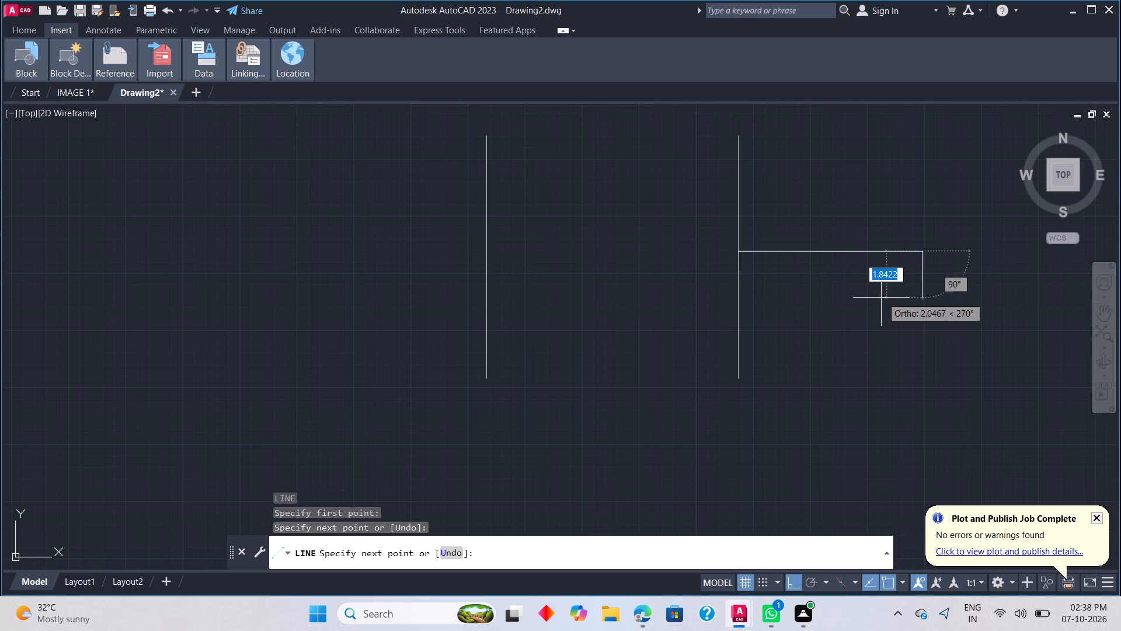
key("ctrl+z")
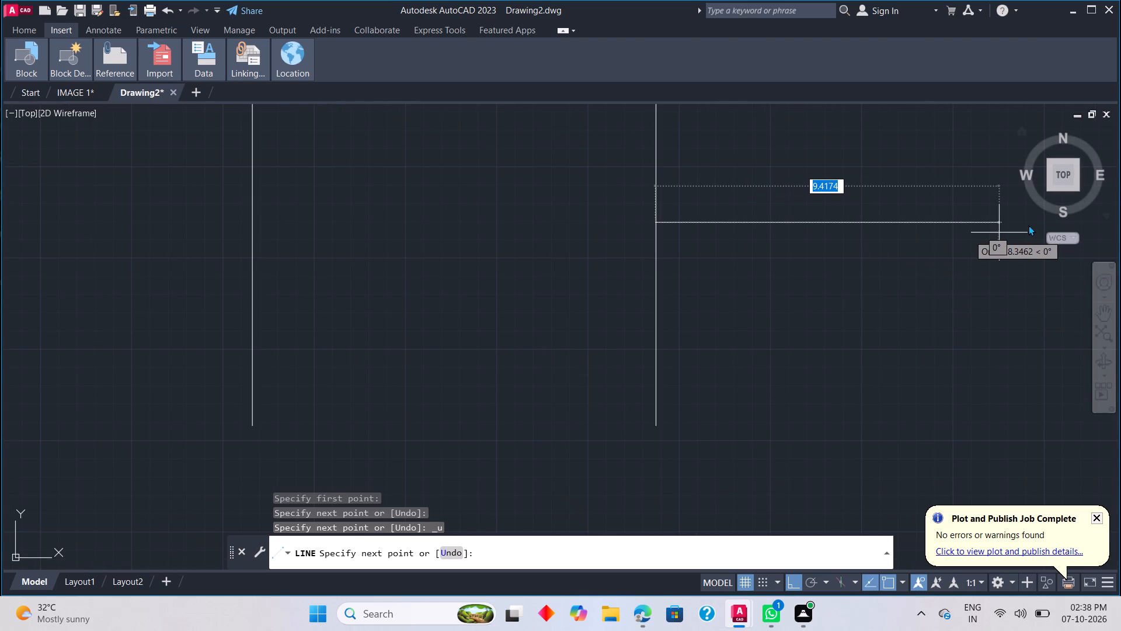
scroll(1023, 224, "down", 1)
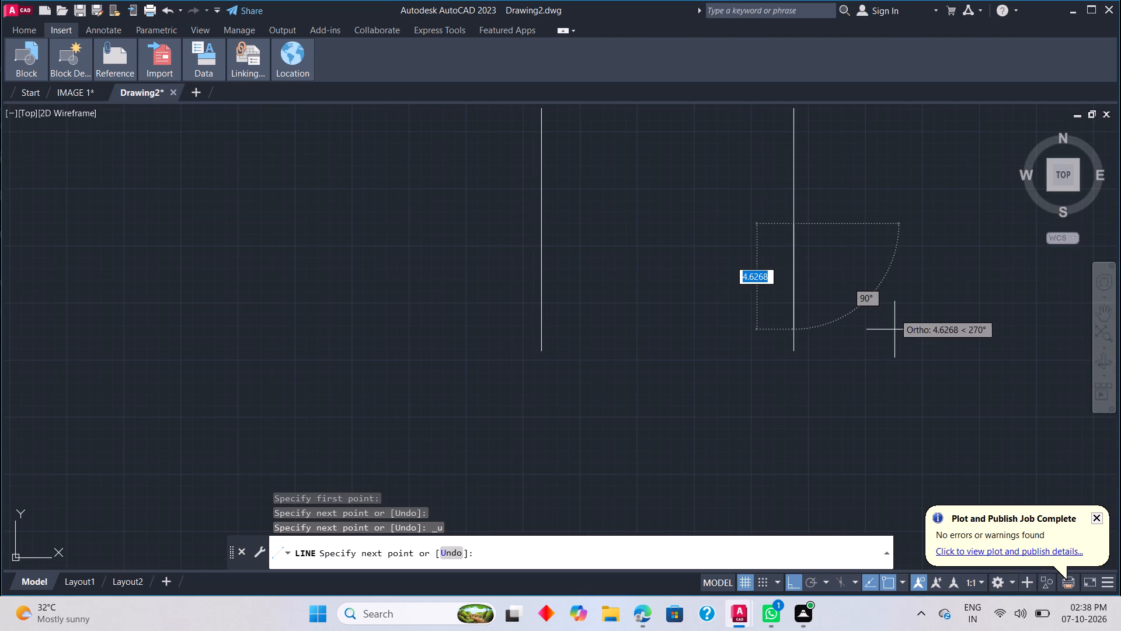
scroll(908, 240, "down", 6)
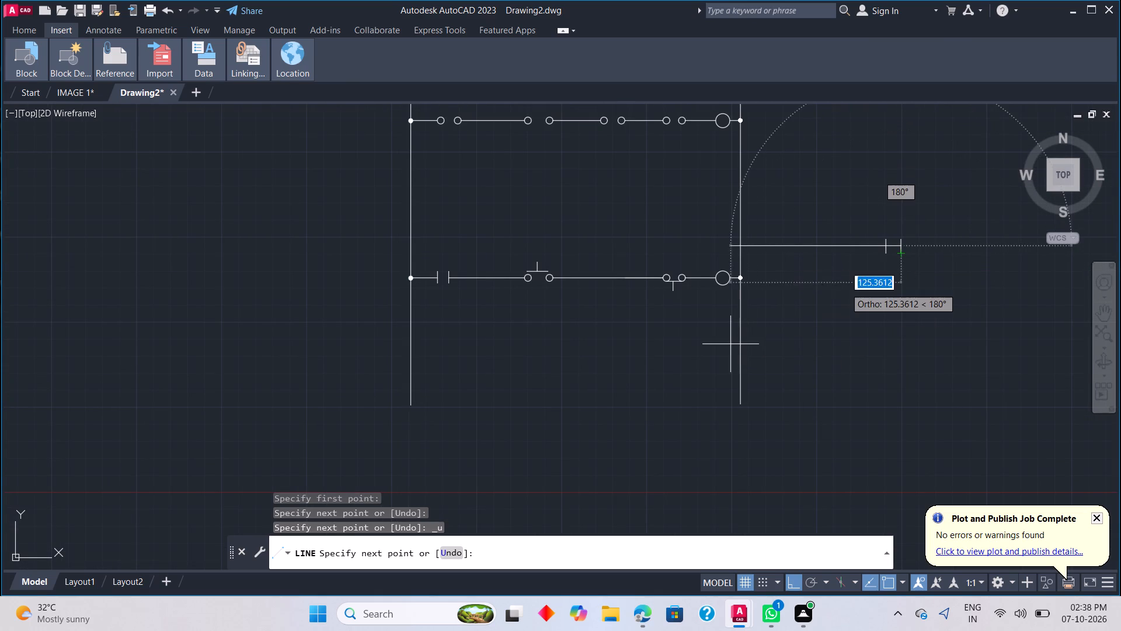
left_click(1106, 310)
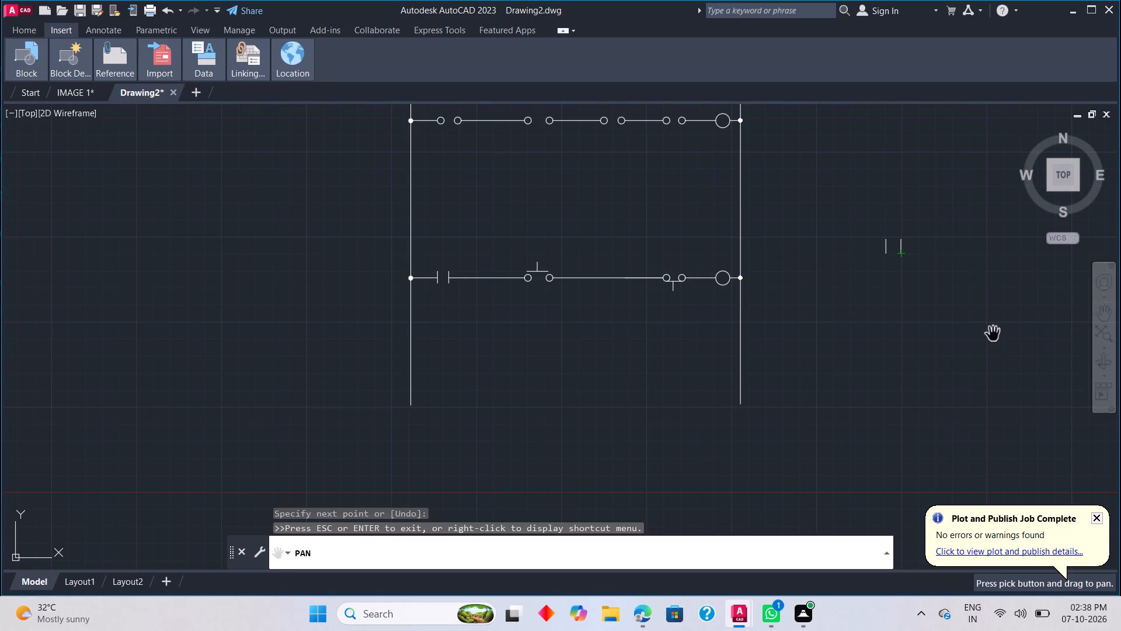
left_click_drag(976, 289, 828, 382)
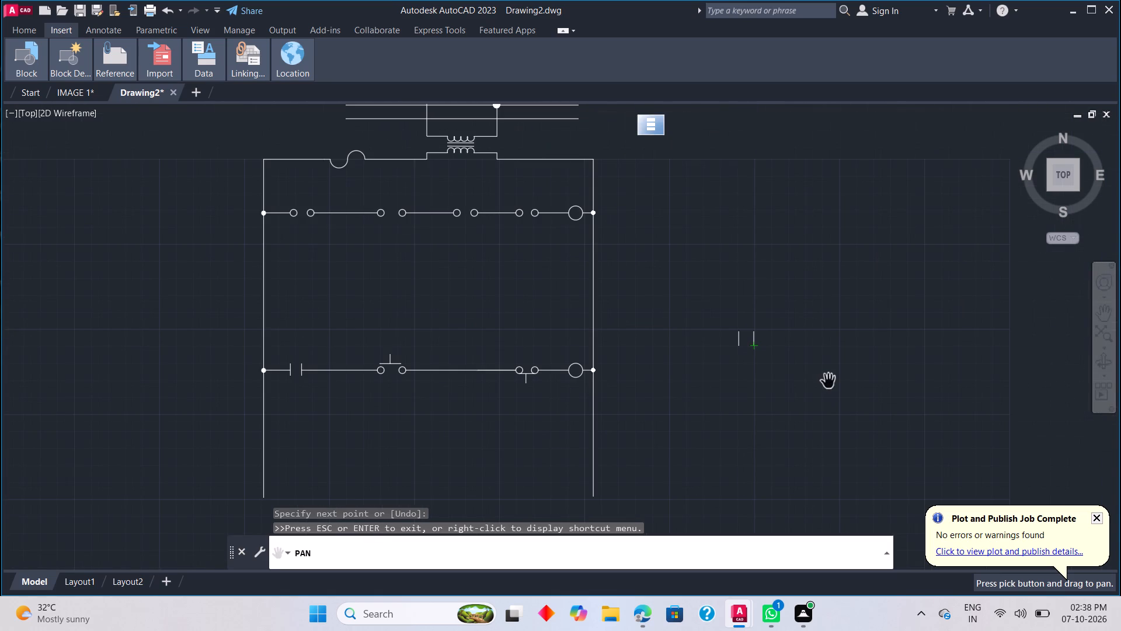
key("Escape")
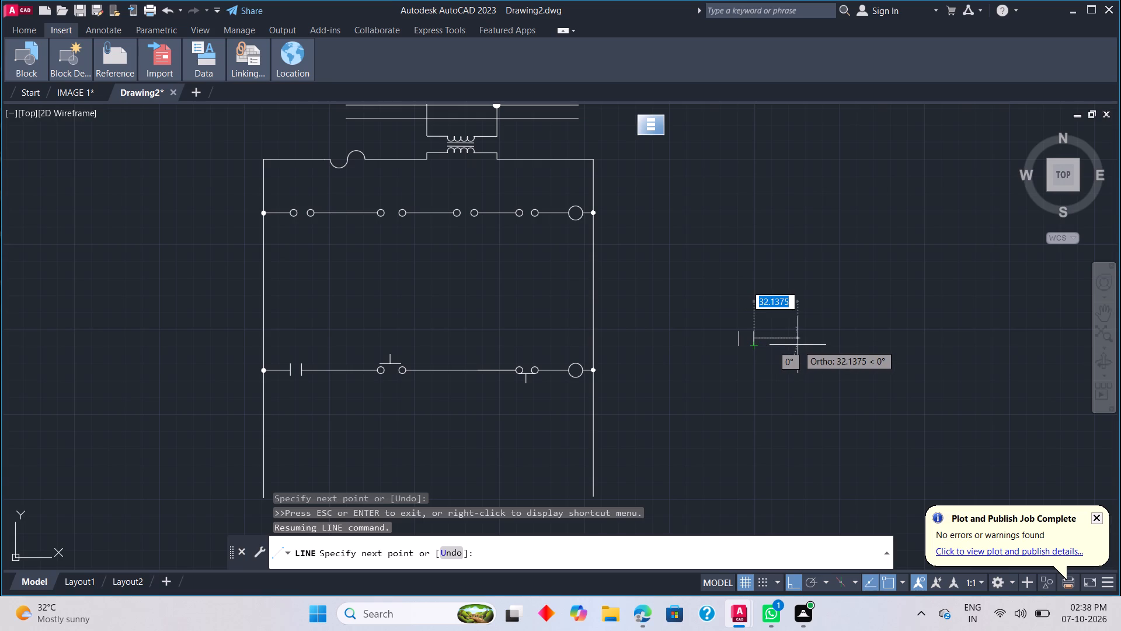
left_click(802, 344)
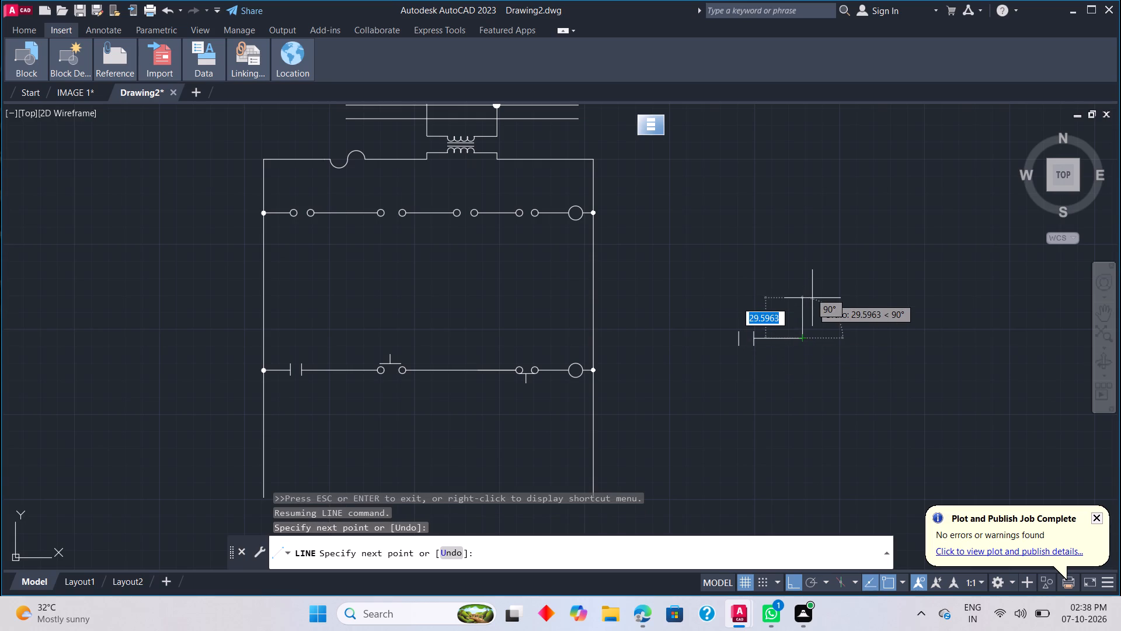
key("ctrl+z")
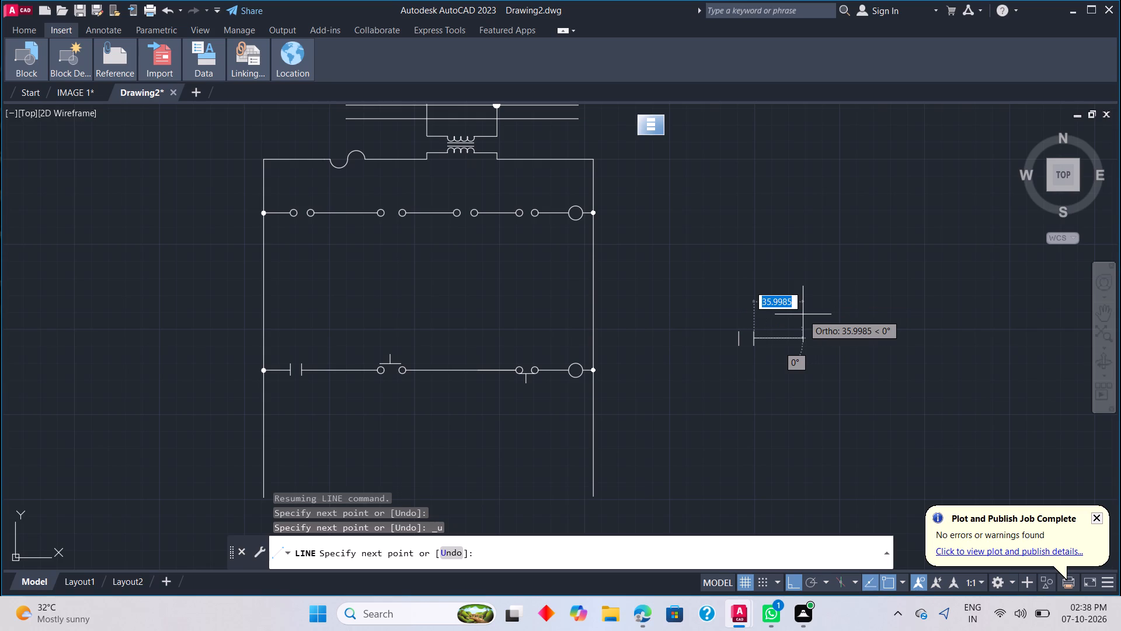
type("30")
key("Return")
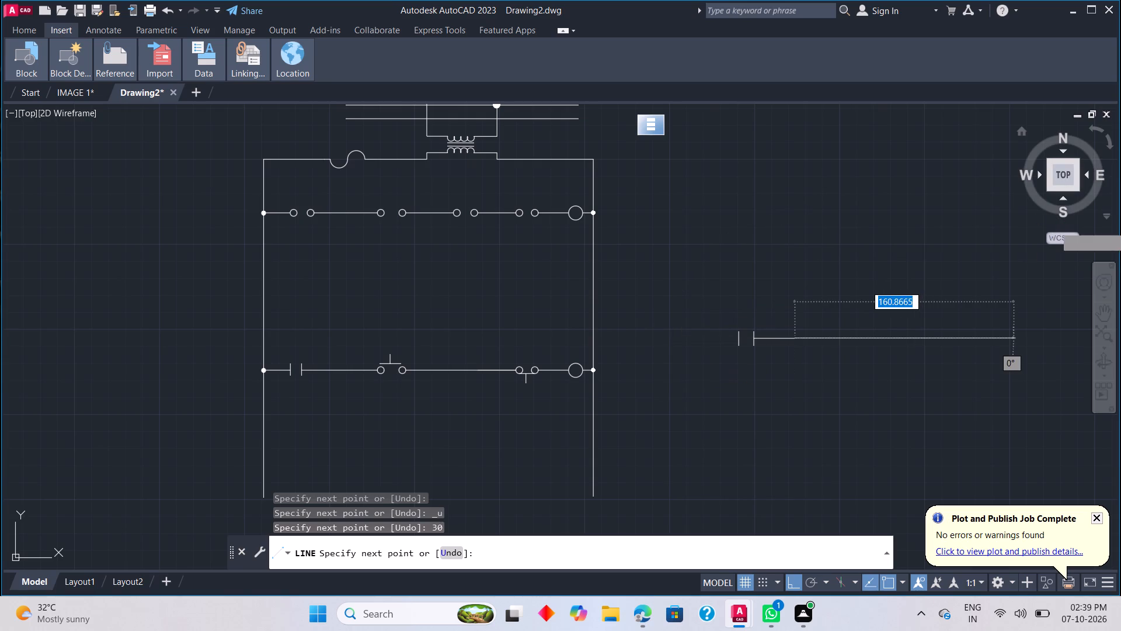
key("Escape")
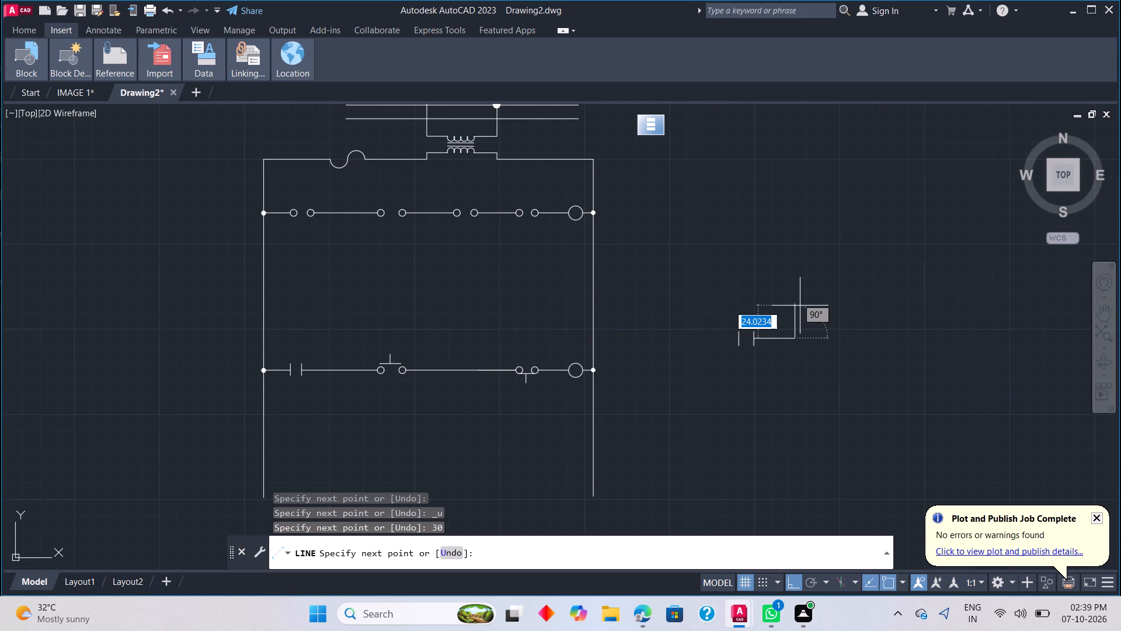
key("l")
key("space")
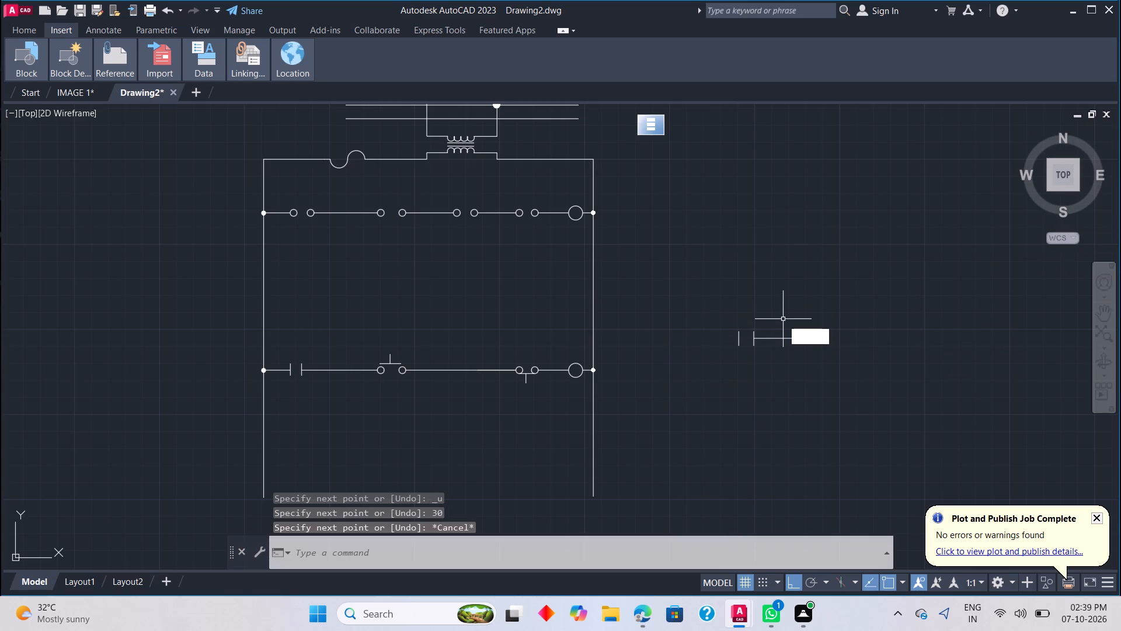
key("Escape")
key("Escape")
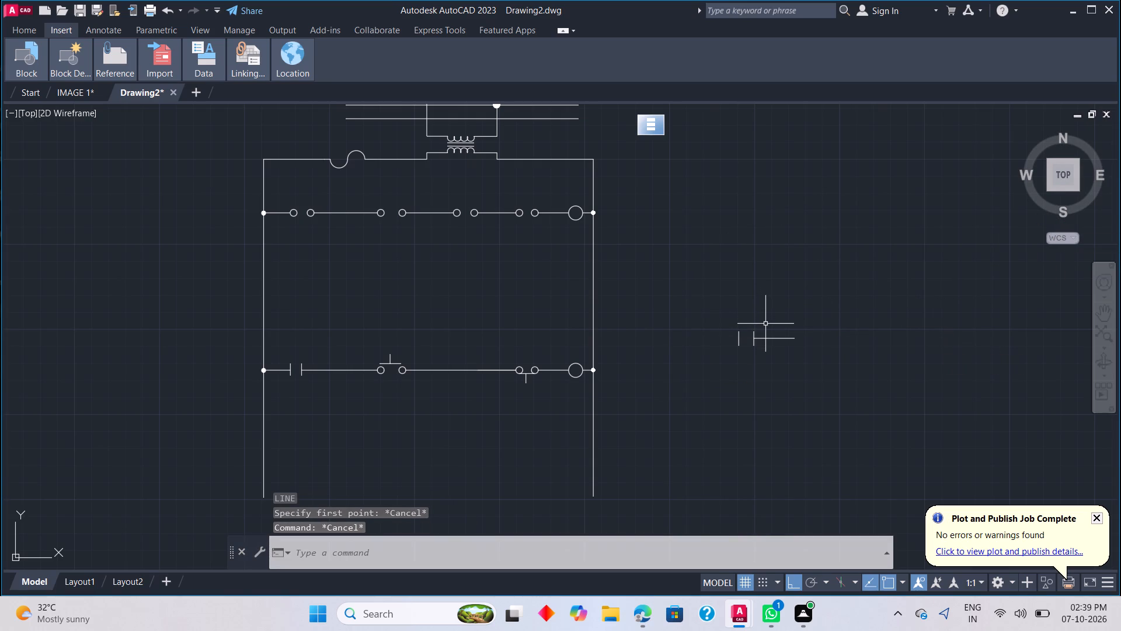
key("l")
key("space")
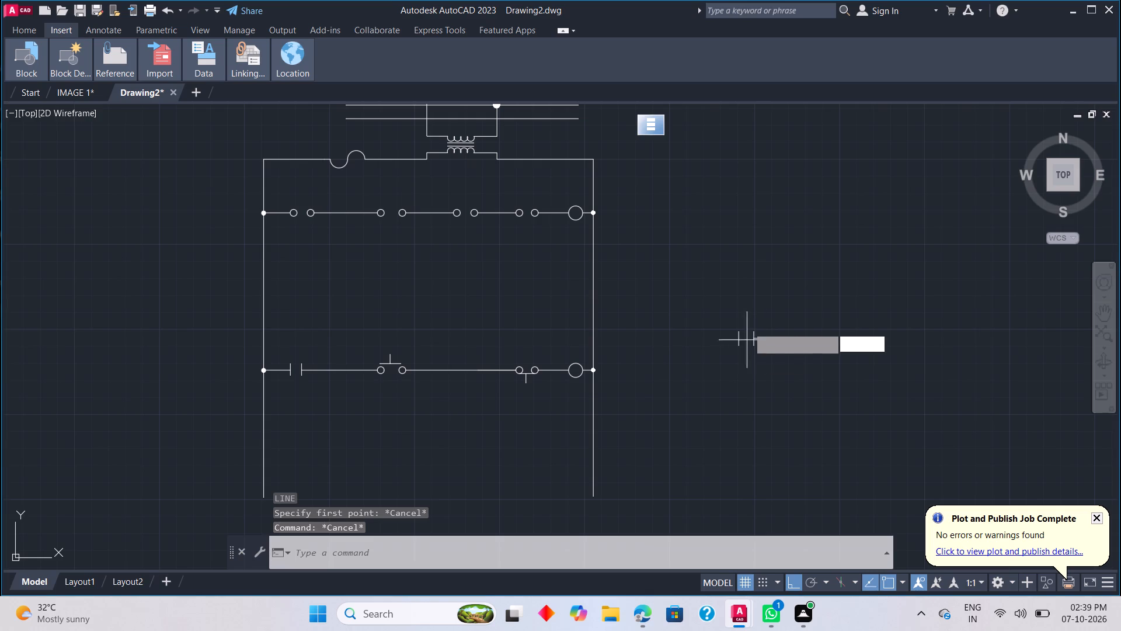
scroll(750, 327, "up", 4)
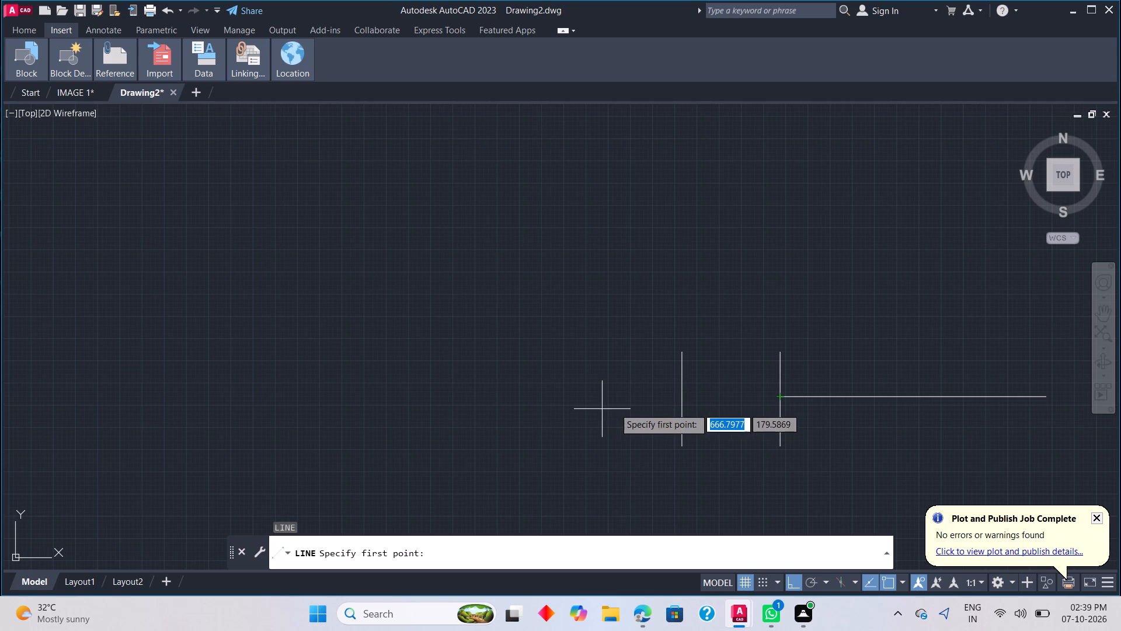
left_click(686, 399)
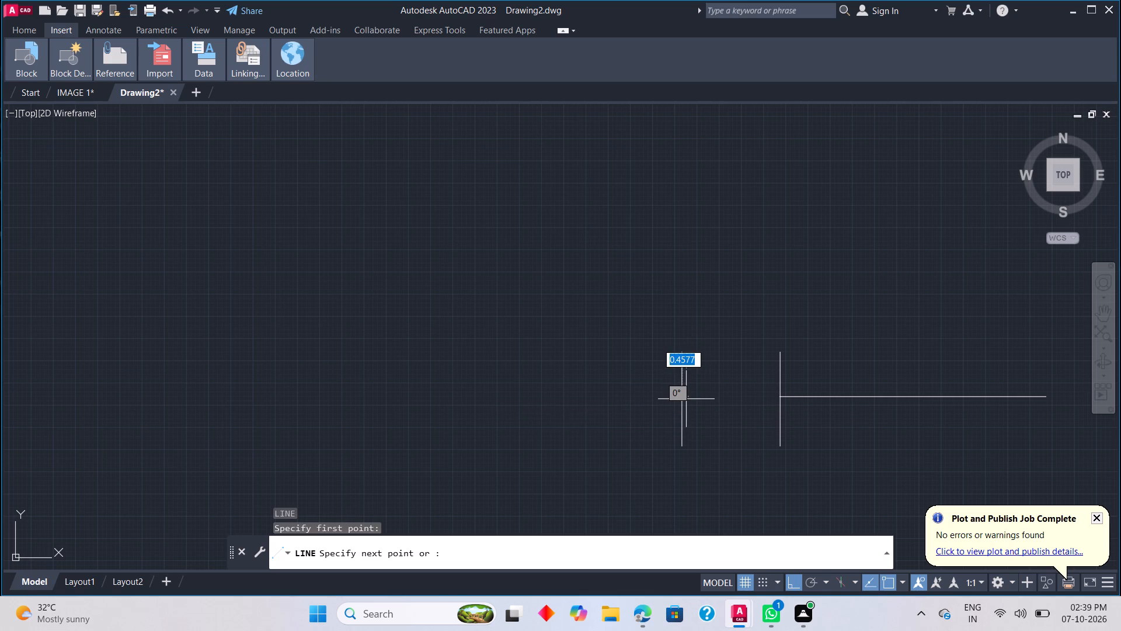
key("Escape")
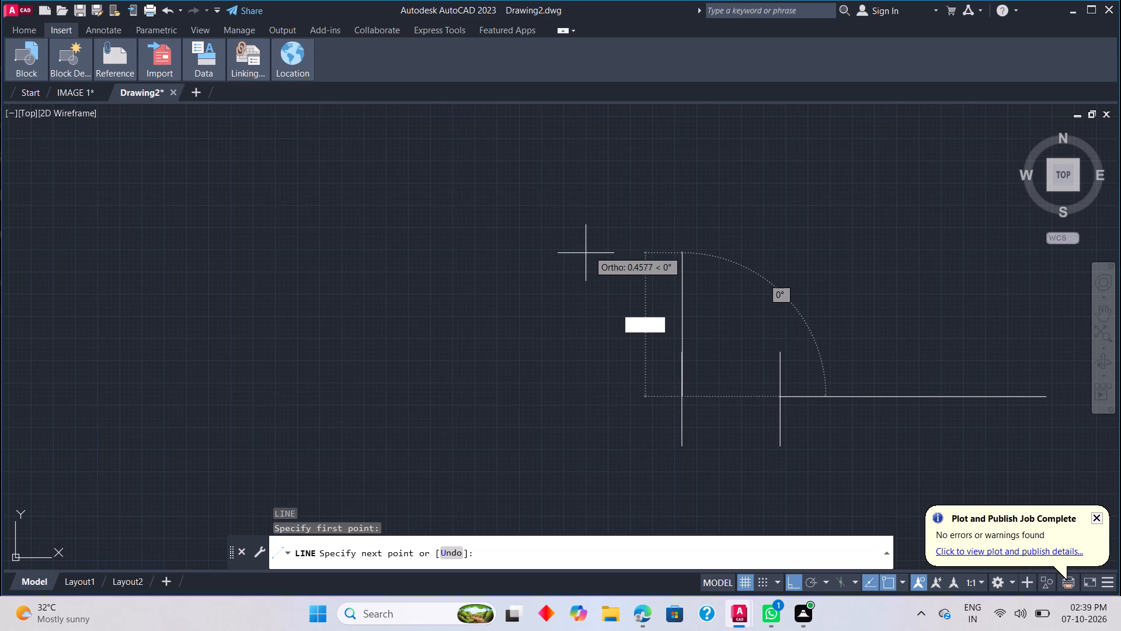
Draw a horizontal line 30 units to the left from the left contact bar, level with the existing right lead.
type("L")
key("space")
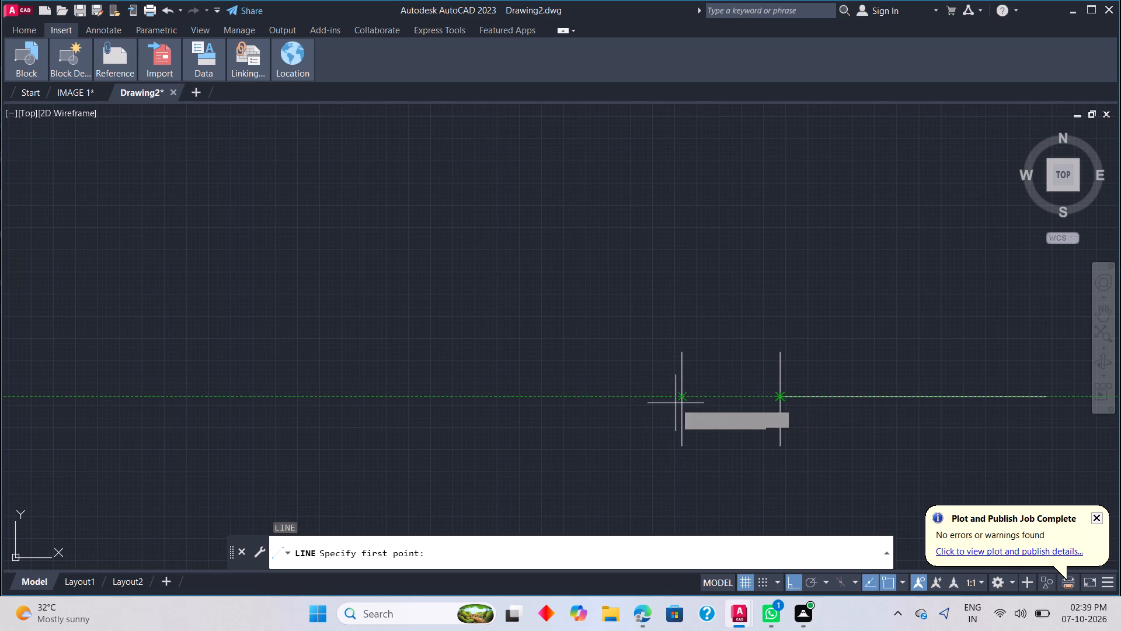
left_click(676, 403)
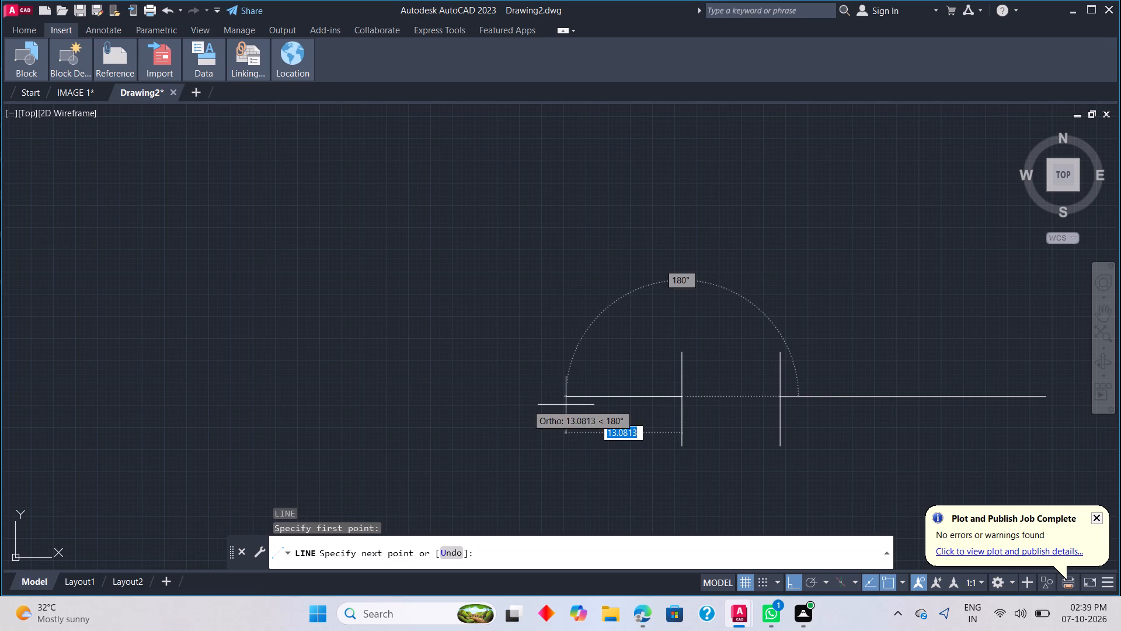
type("30")
key("Return")
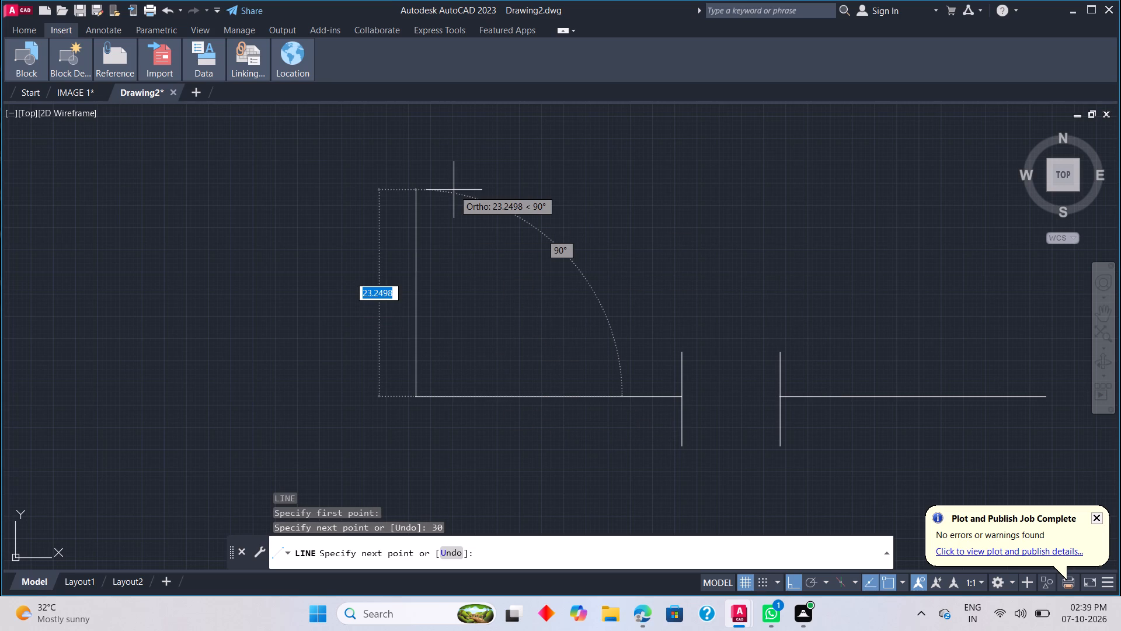
Continue the line about 15 units up from the left lead's end, across above the contact, and down to the right lead's end.
scroll(454, 190, "down", 2)
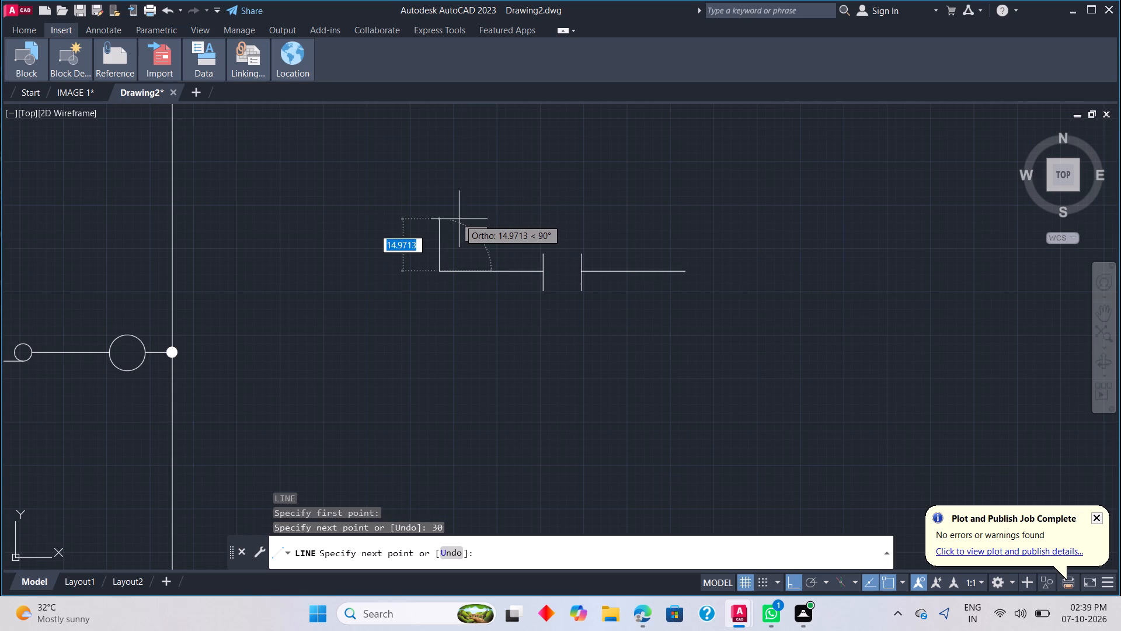
left_click(459, 219)
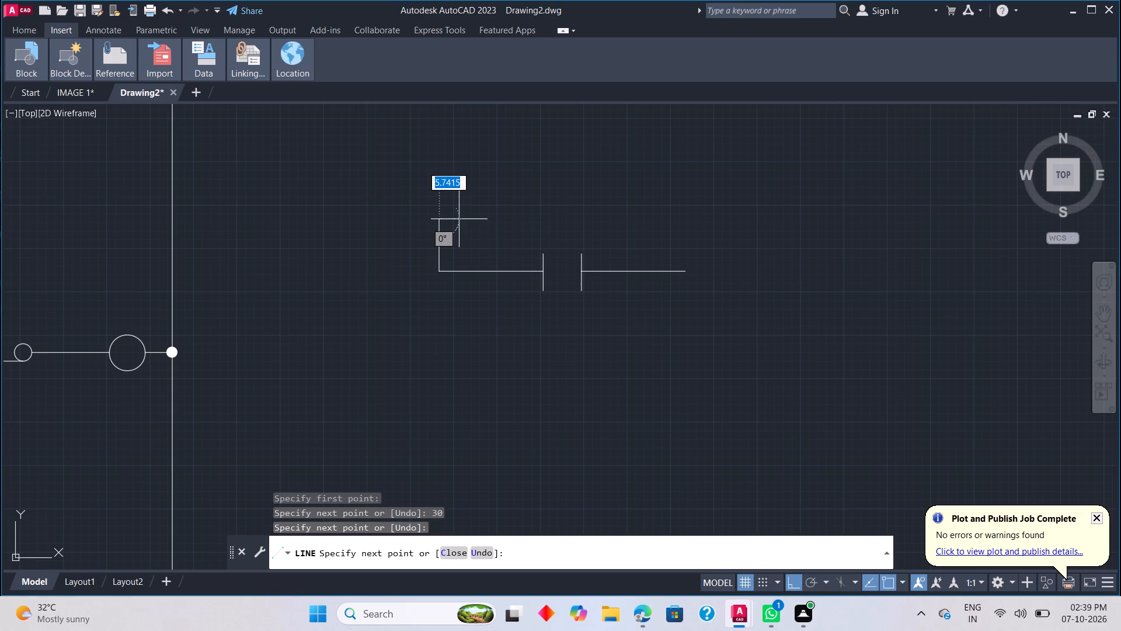
left_click(685, 272)
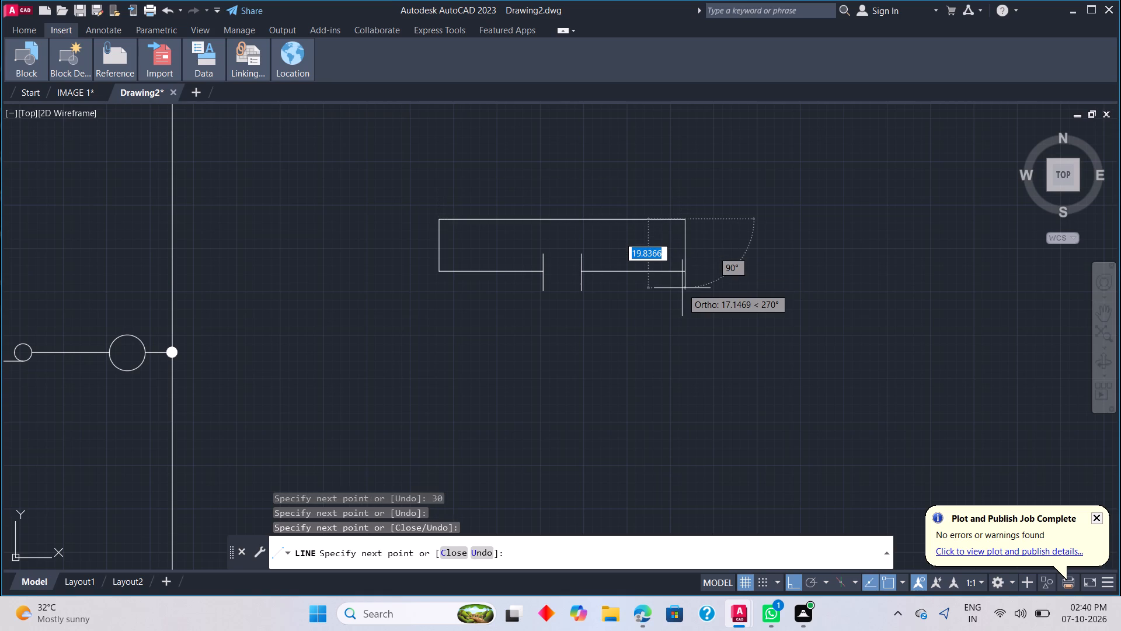
left_click(687, 271)
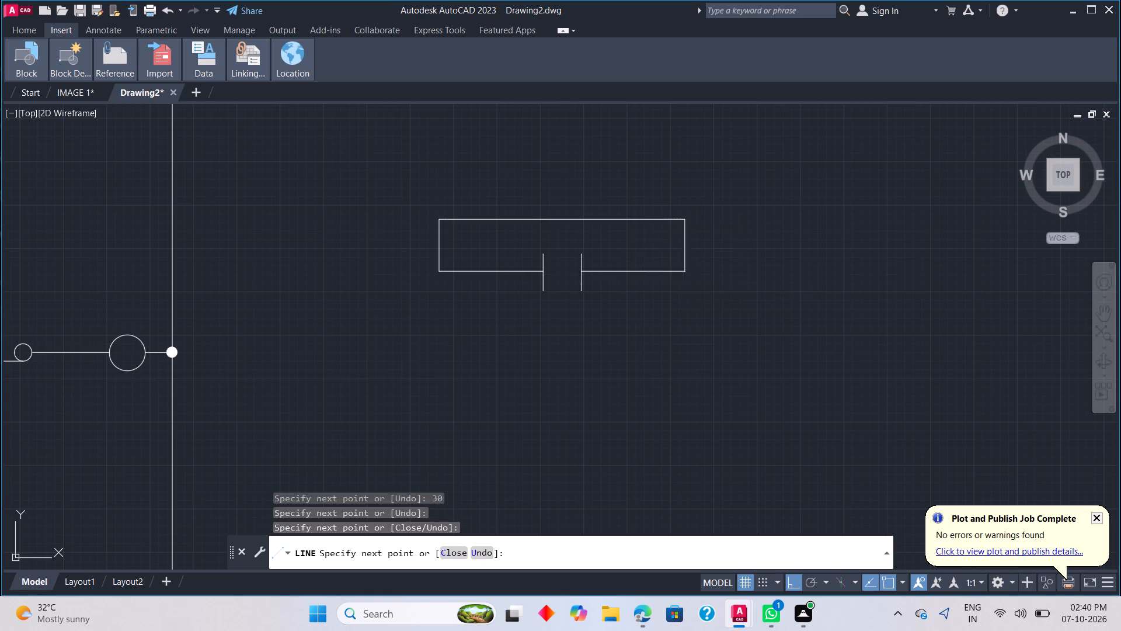
key("Escape")
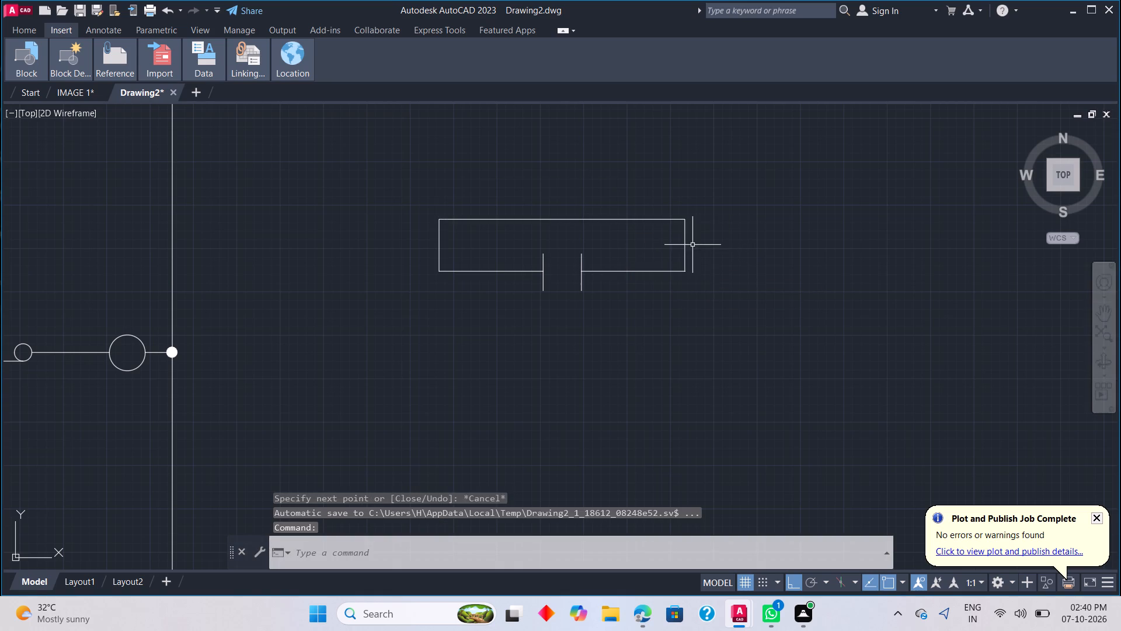
Trim away the long horizontal line above the contact symbol, leaving the two short vertical ends.
key("t")
key("r")
key("space")
left_click_drag(528, 194, 611, 275)
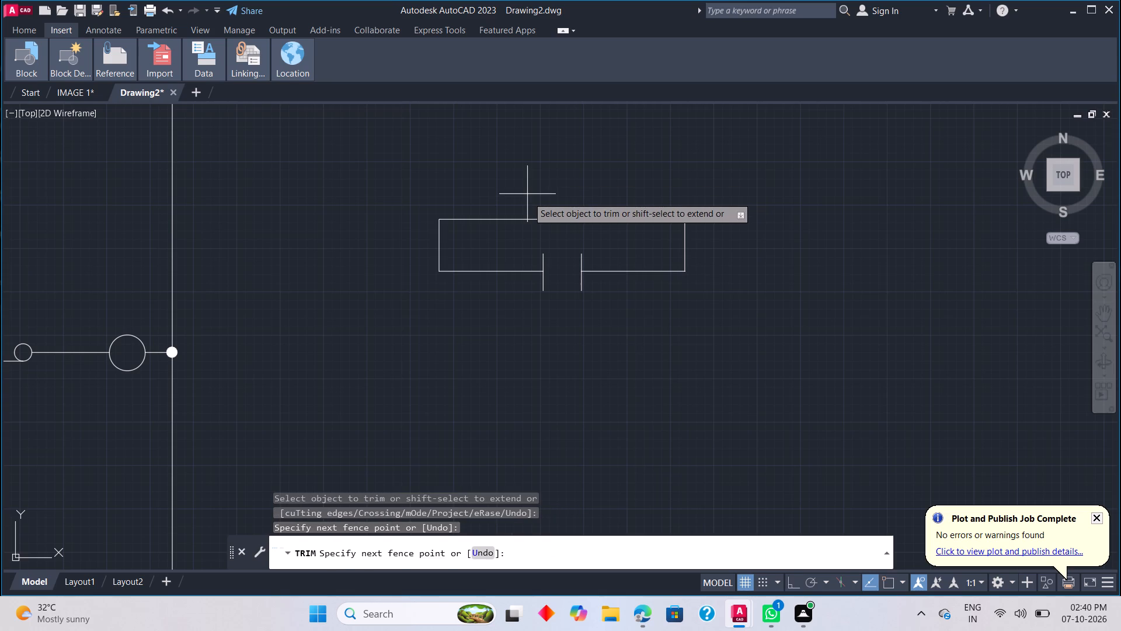
left_click_drag(611, 275, 619, 276)
key("ctrl+z")
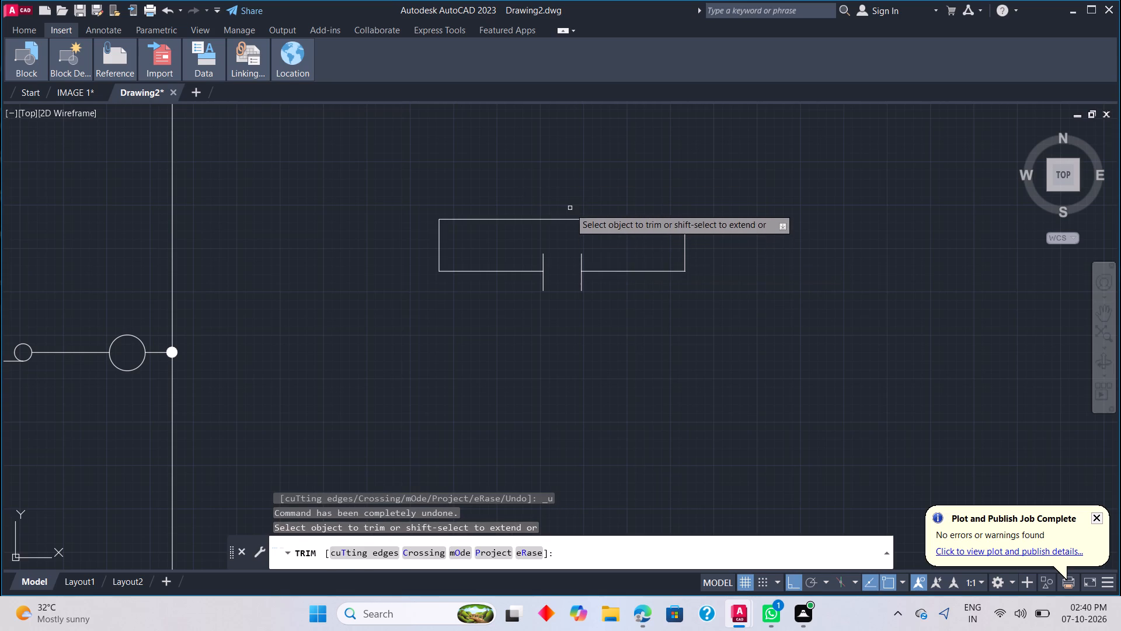
left_click(572, 220)
scroll(572, 220, "down", 2)
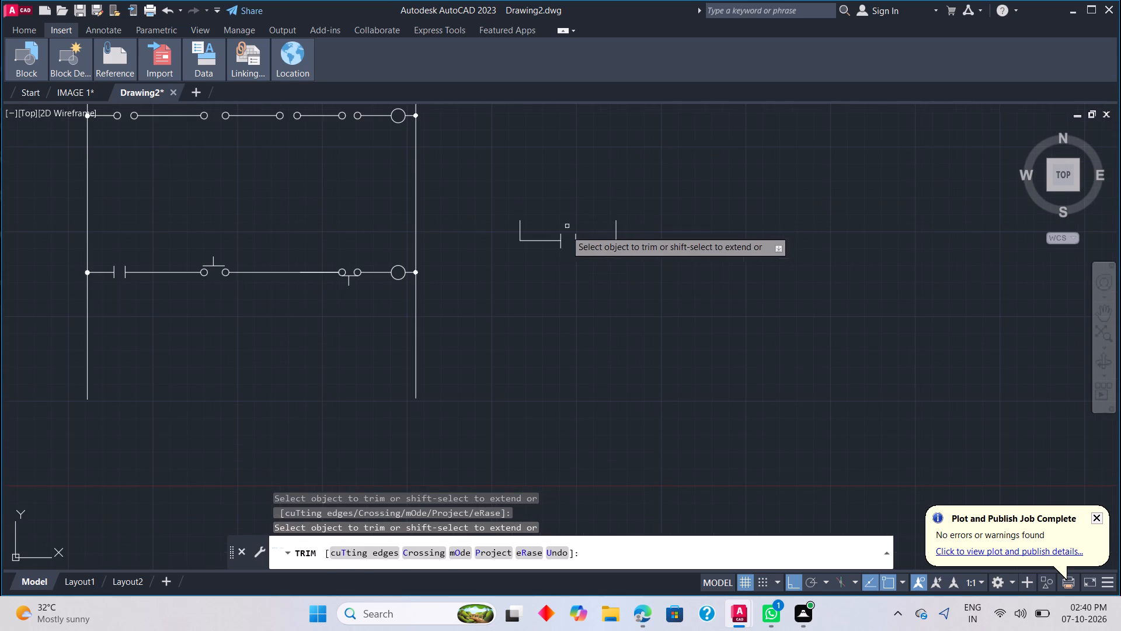
key("Escape")
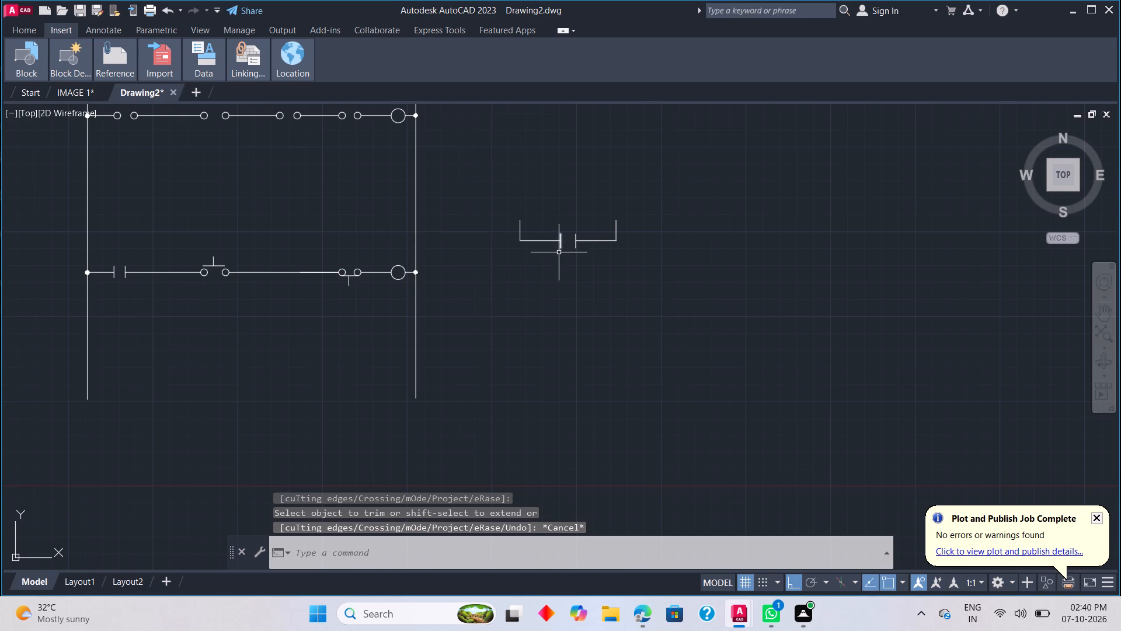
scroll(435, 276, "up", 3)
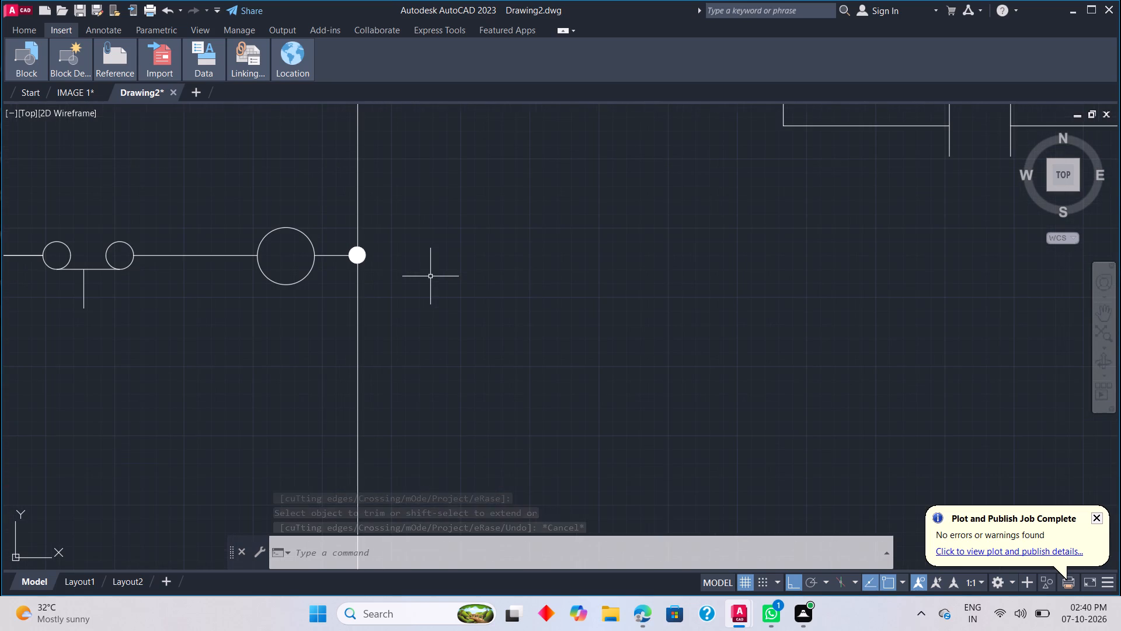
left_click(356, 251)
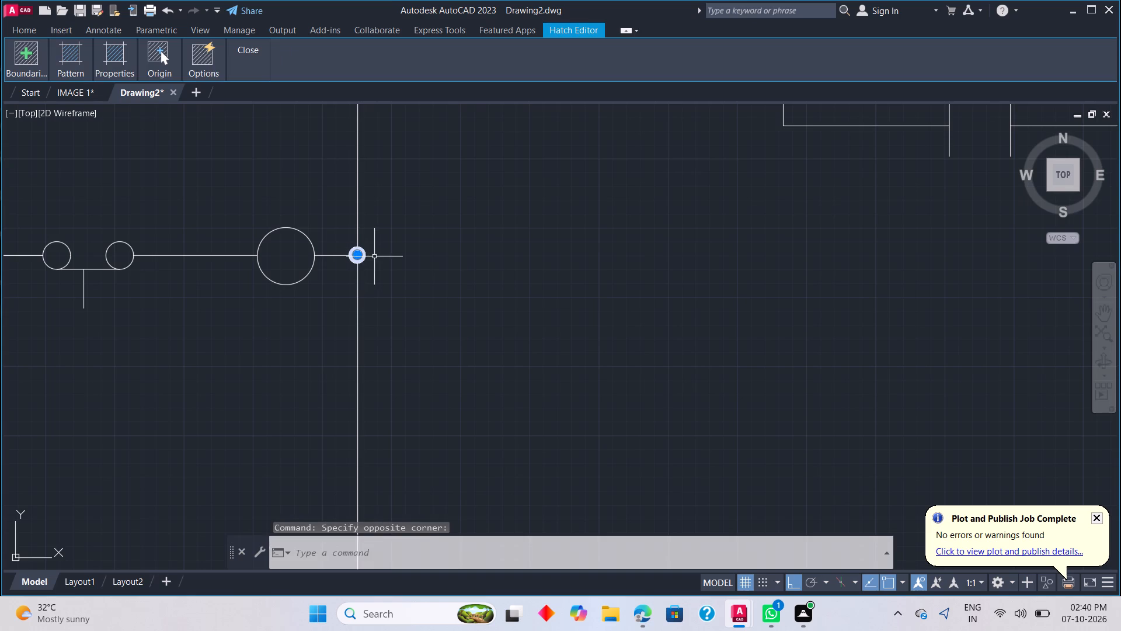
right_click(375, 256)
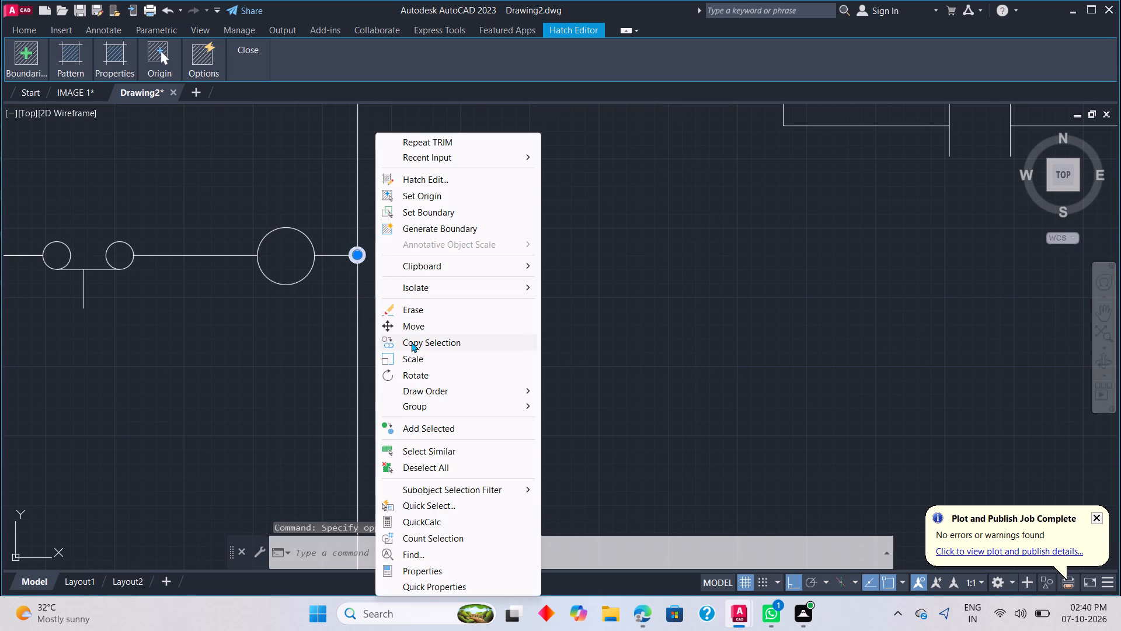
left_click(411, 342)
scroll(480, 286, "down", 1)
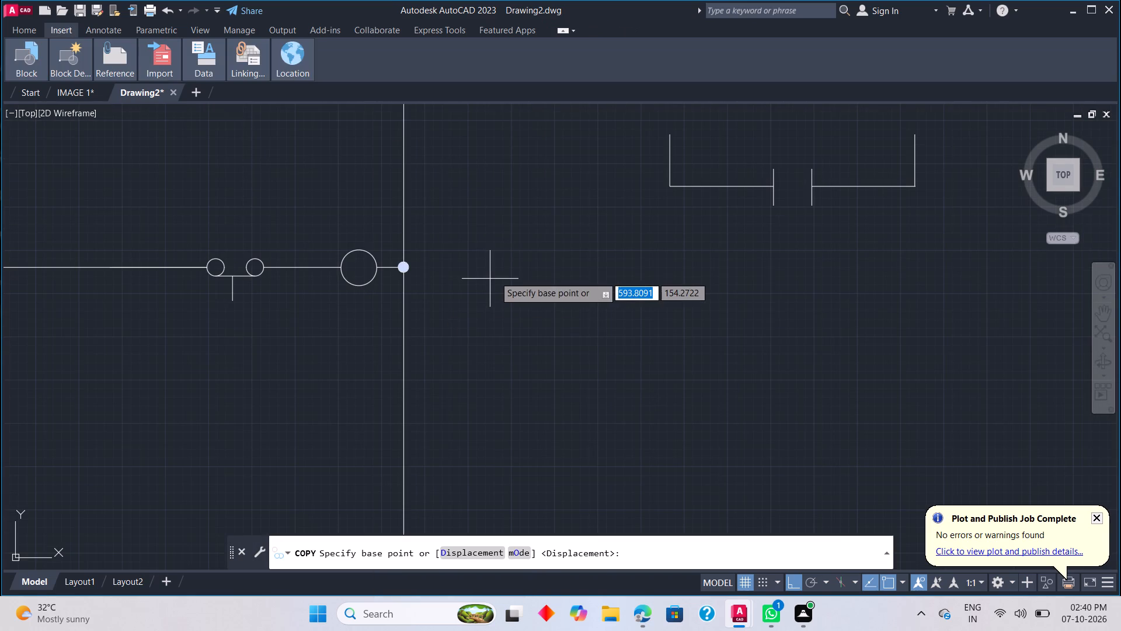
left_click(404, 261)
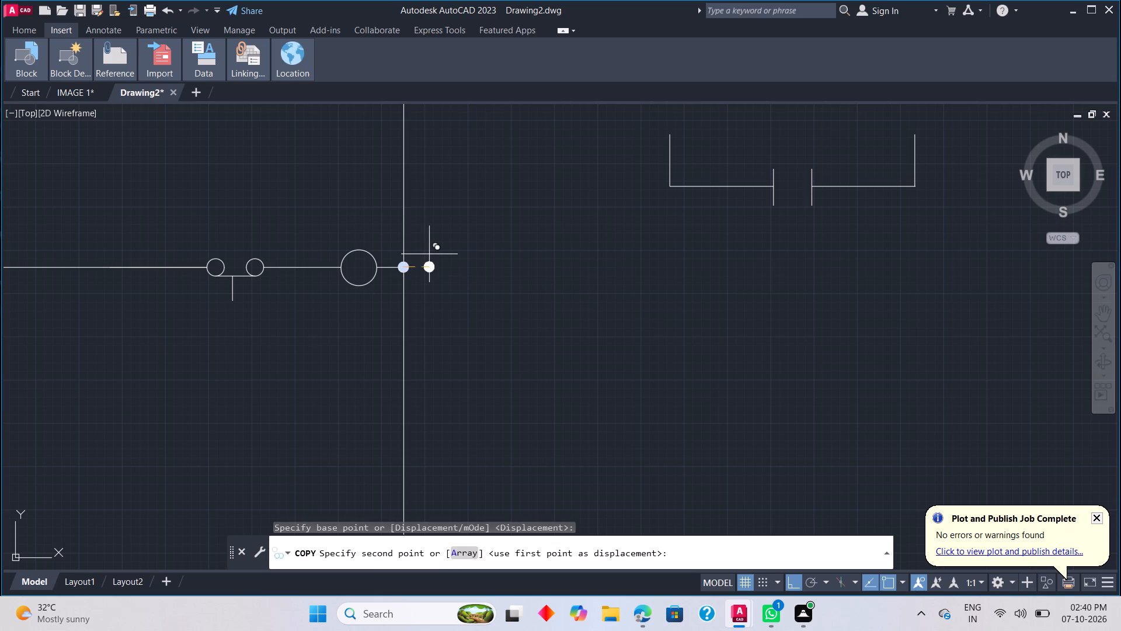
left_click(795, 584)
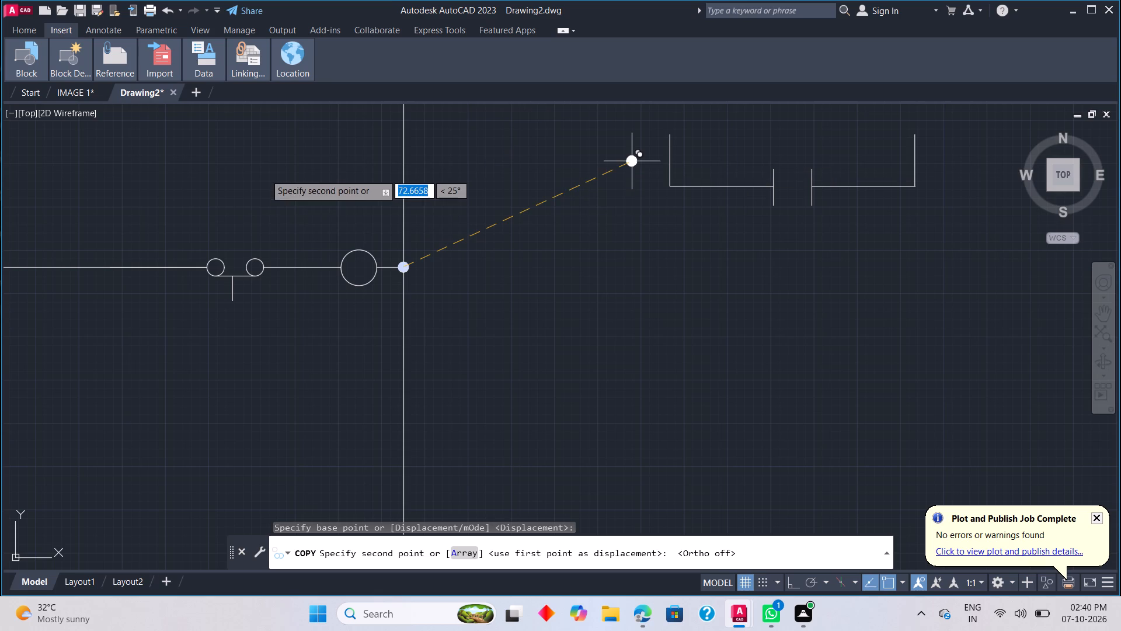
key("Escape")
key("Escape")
Move the whole contact branch beneath the push-button on the lower rung, its vertical ends reaching up toward the rung line.
scroll(583, 259, "down", 2)
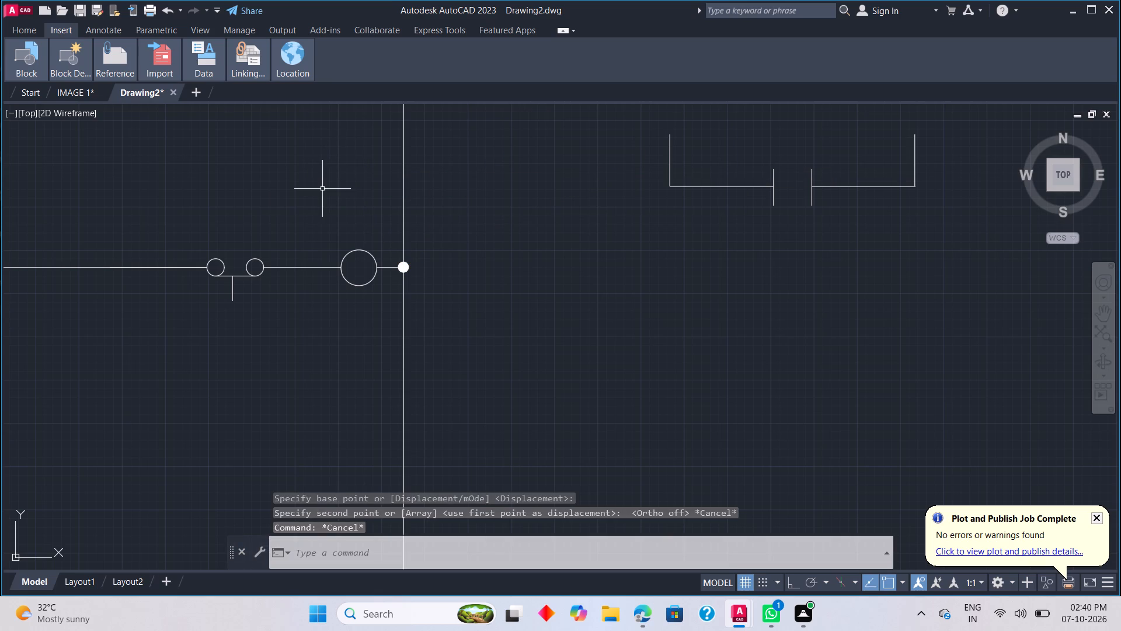
scroll(595, 265, "down", 1)
scroll(646, 297, "down", 2)
scroll(670, 292, "up", 2)
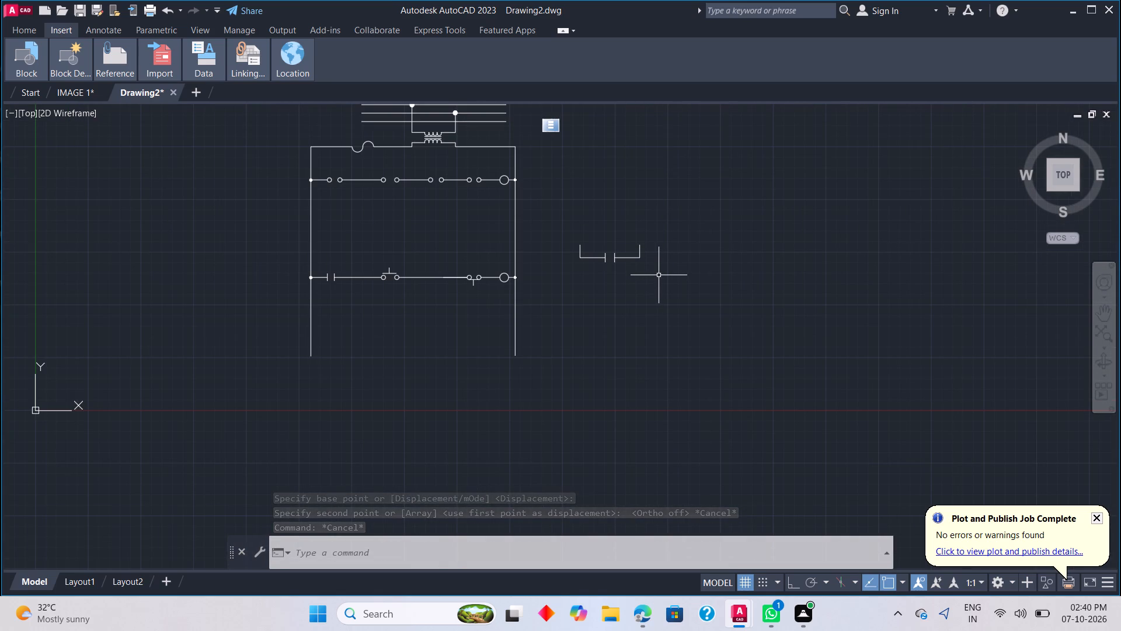
left_click_drag(659, 273, 560, 227)
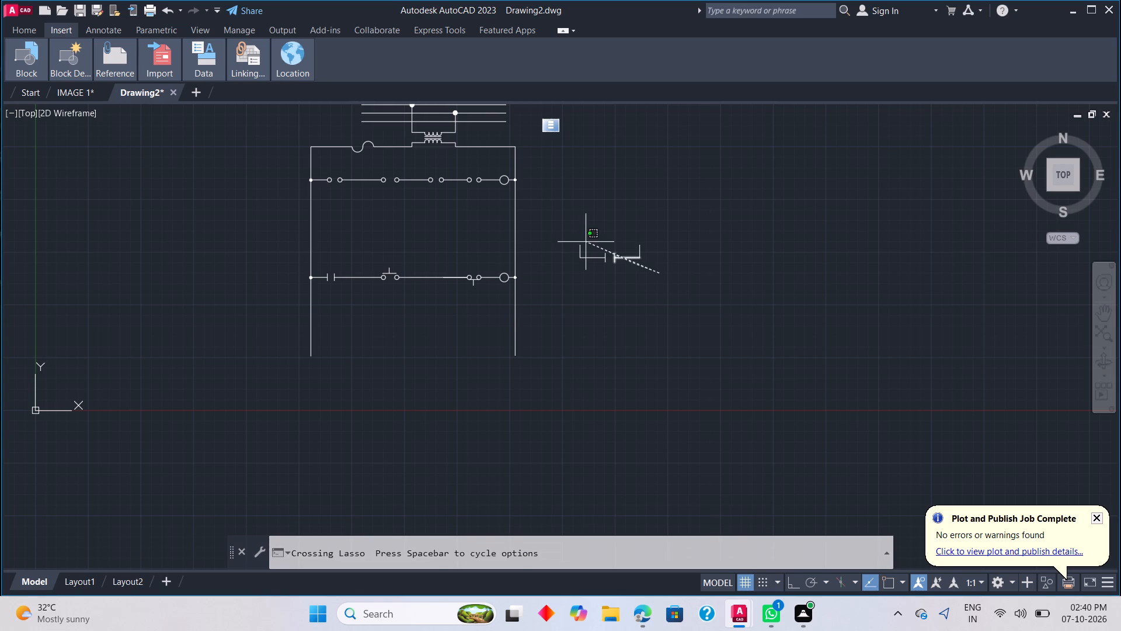
left_click_drag(560, 227, 671, 218)
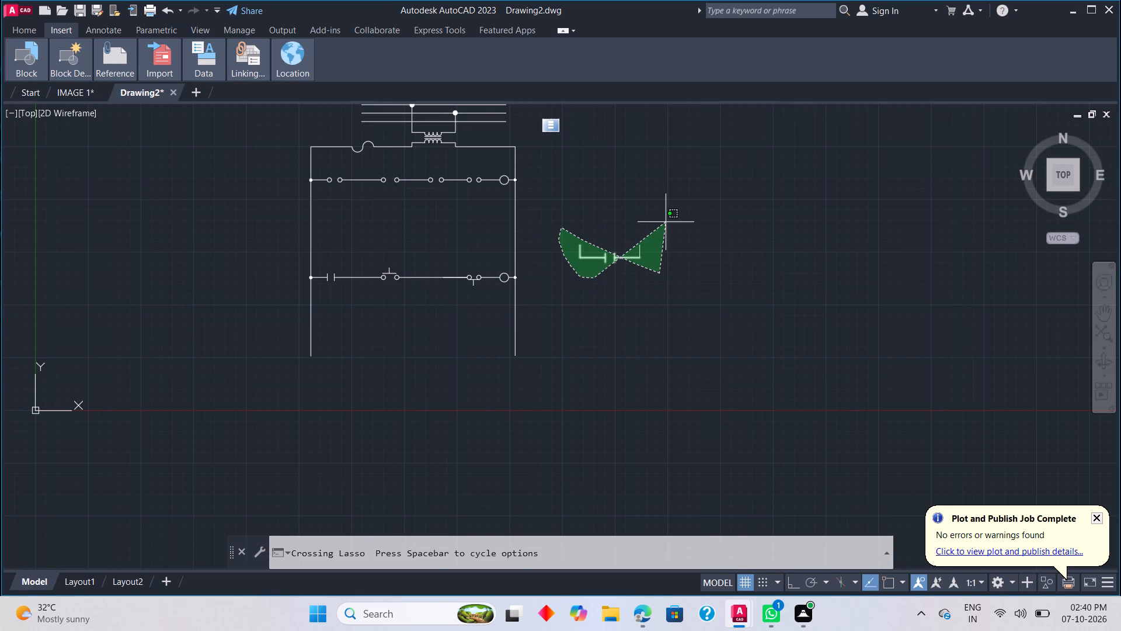
left_click_drag(671, 218, 687, 212)
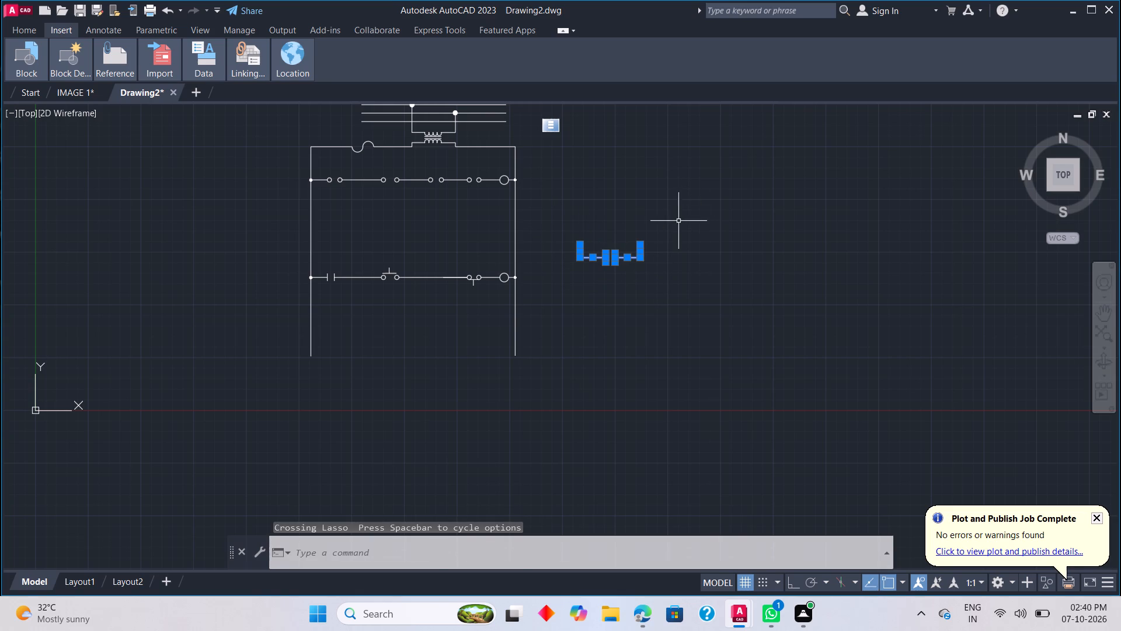
right_click(649, 242)
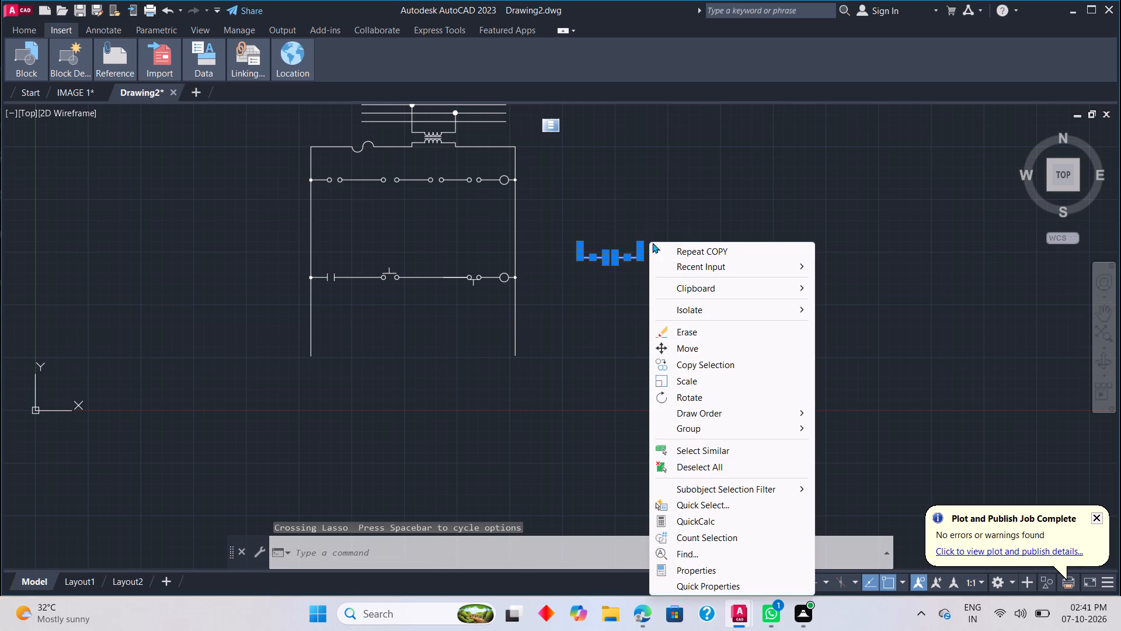
left_click(685, 349)
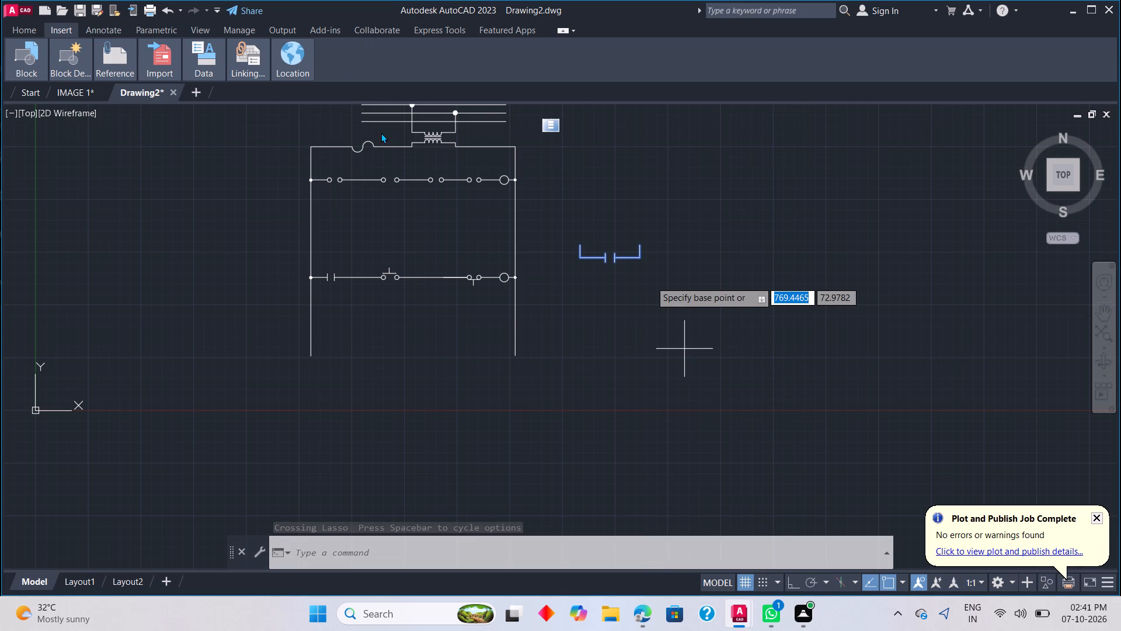
left_click(594, 256)
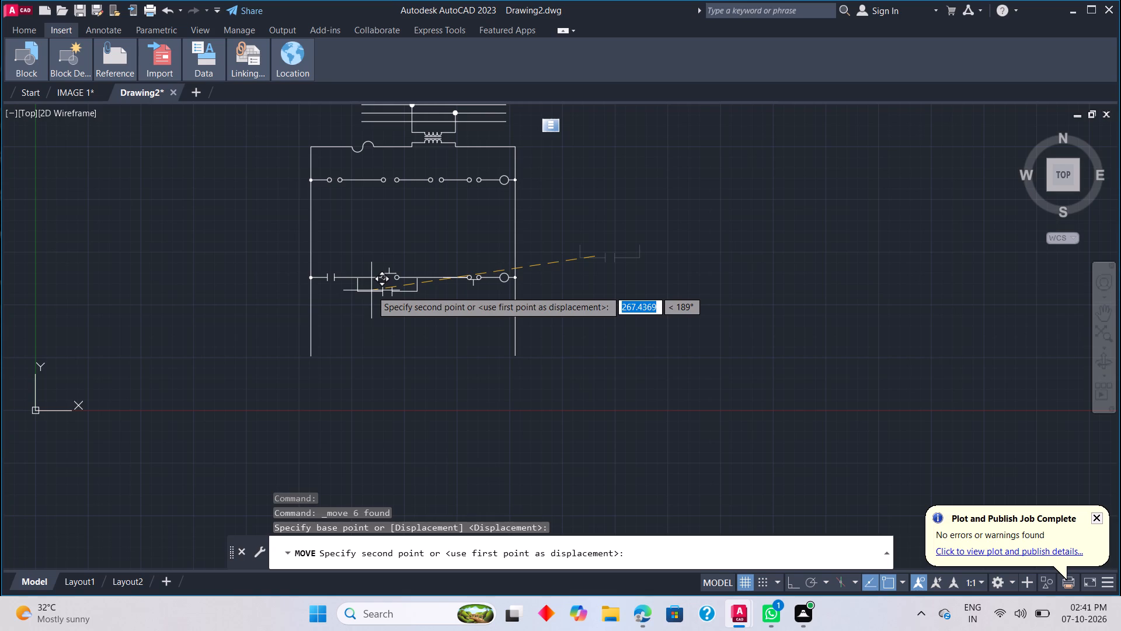
left_click(371, 290)
key("Escape")
With Ortho on, copy the left rail's junction ring once just above it and onto the rung at both upper ends of the contact branch.
scroll(382, 310, "up", 3)
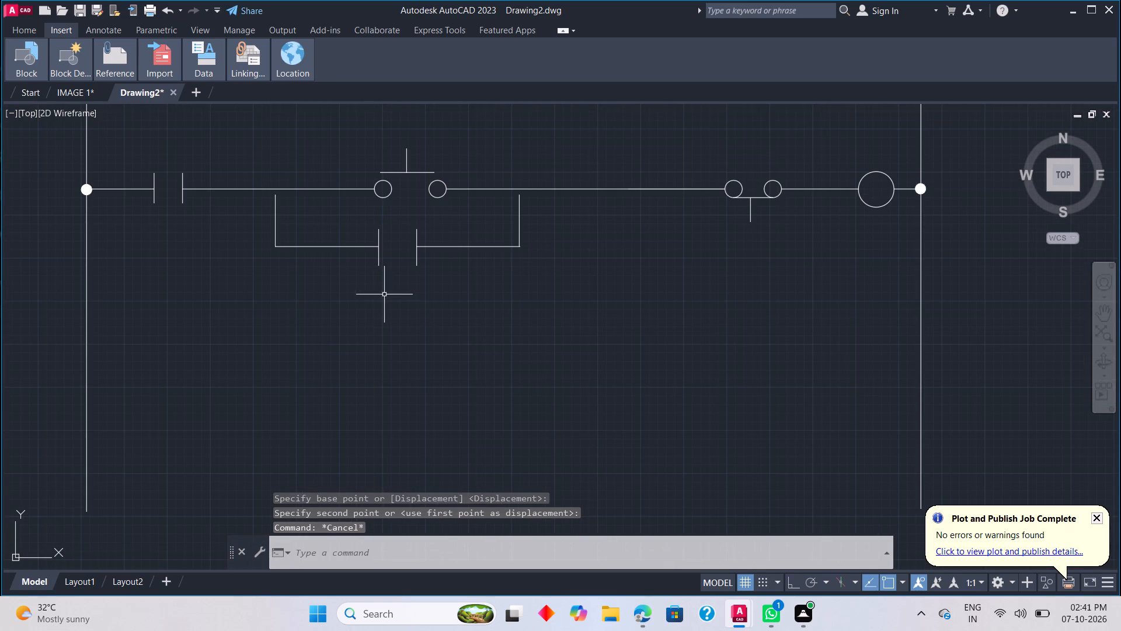
left_click(84, 192)
right_click(155, 237)
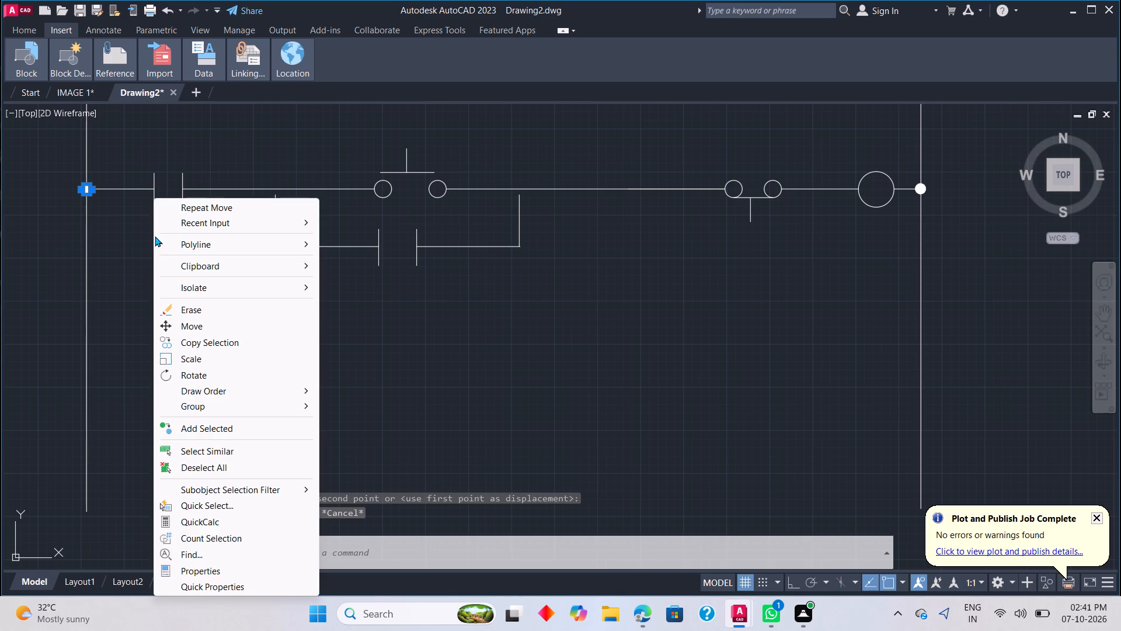
left_click(210, 338)
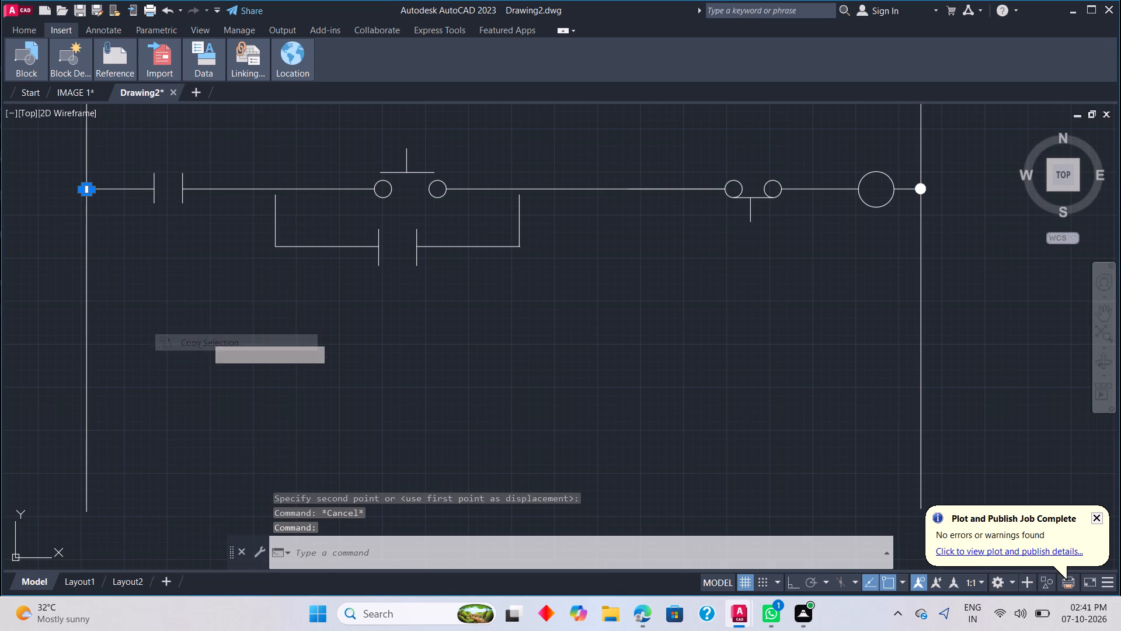
left_click(786, 584)
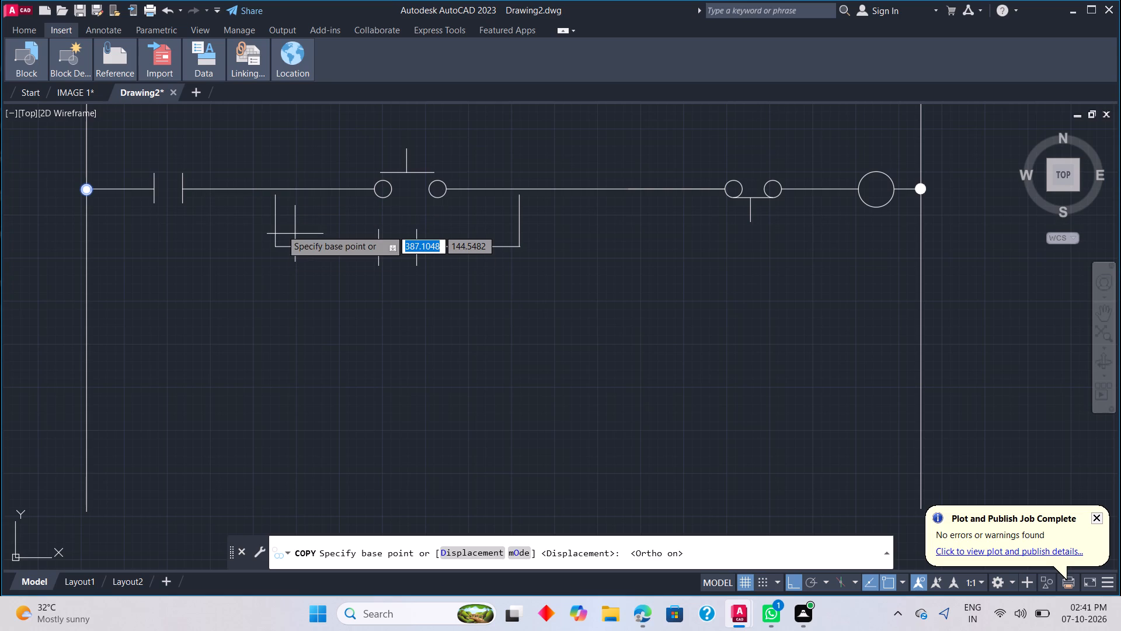
left_click(159, 207)
left_click(196, 156)
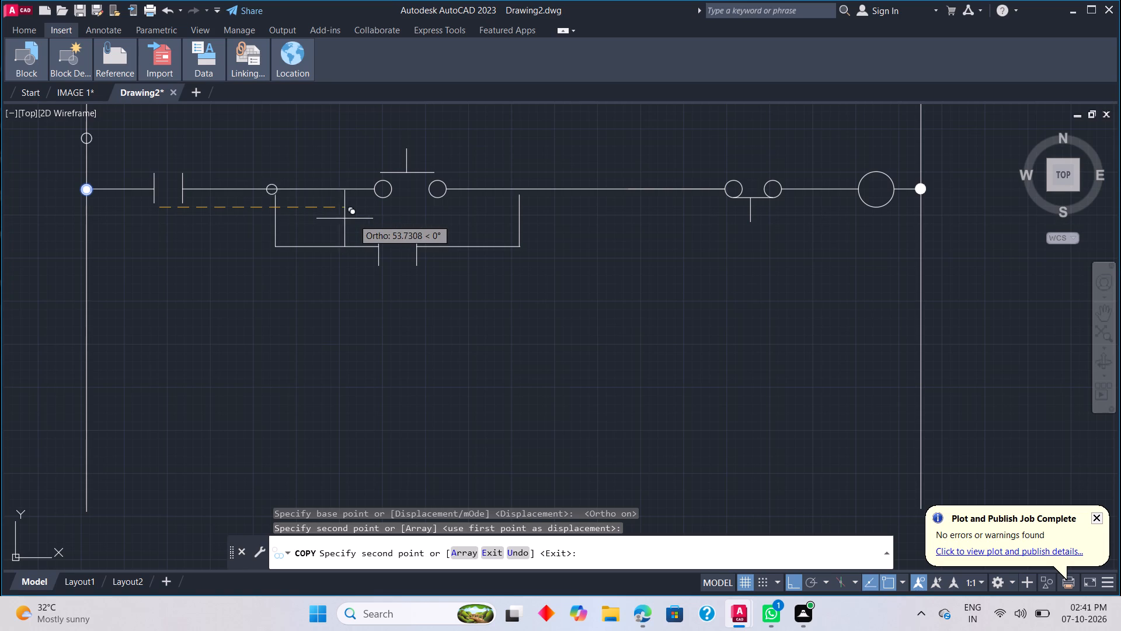
left_click(348, 220)
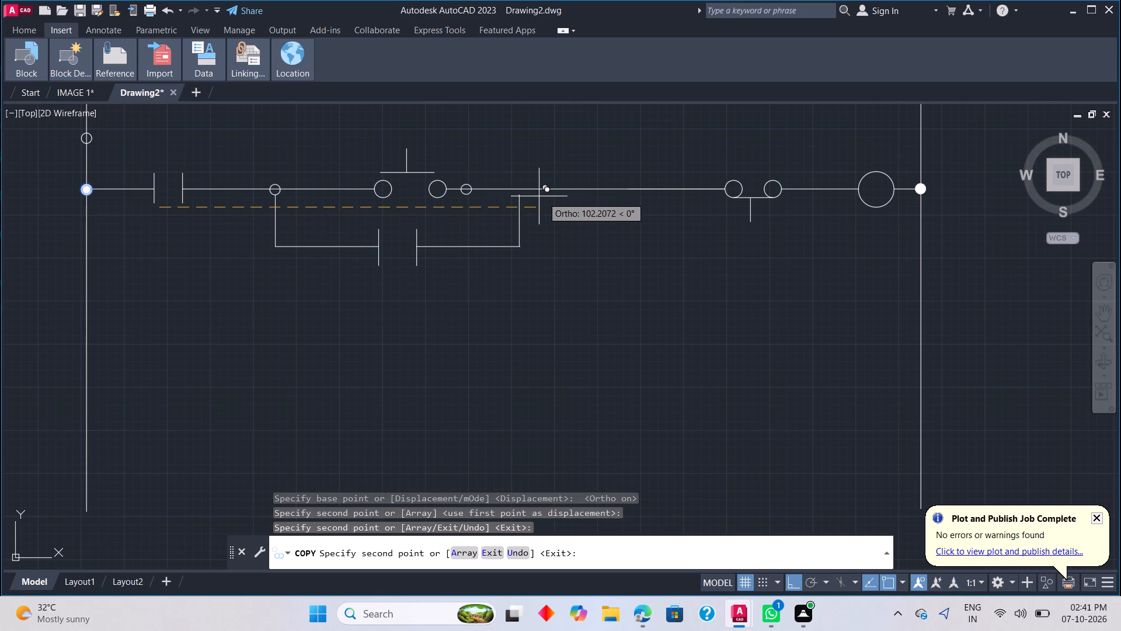
left_click(593, 200)
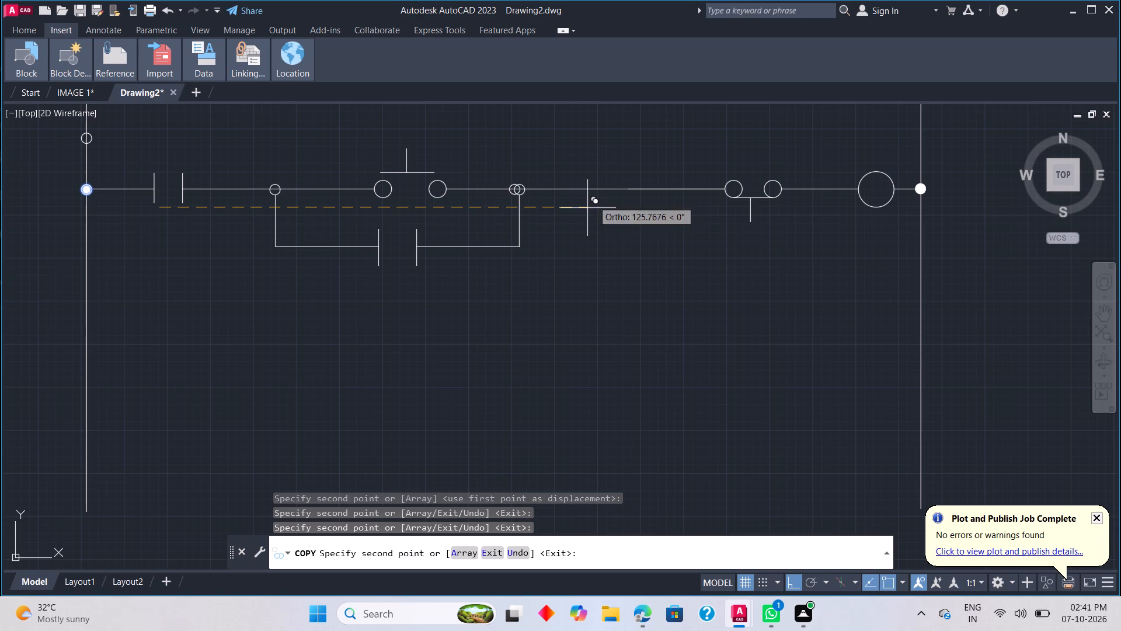
key("Escape")
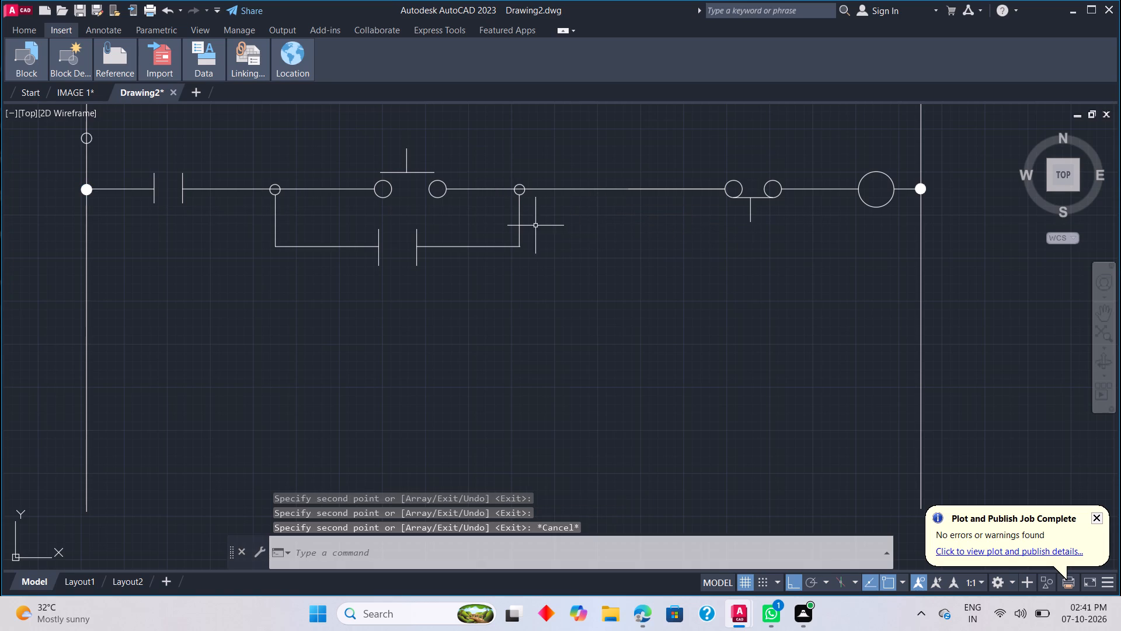
key("Escape")
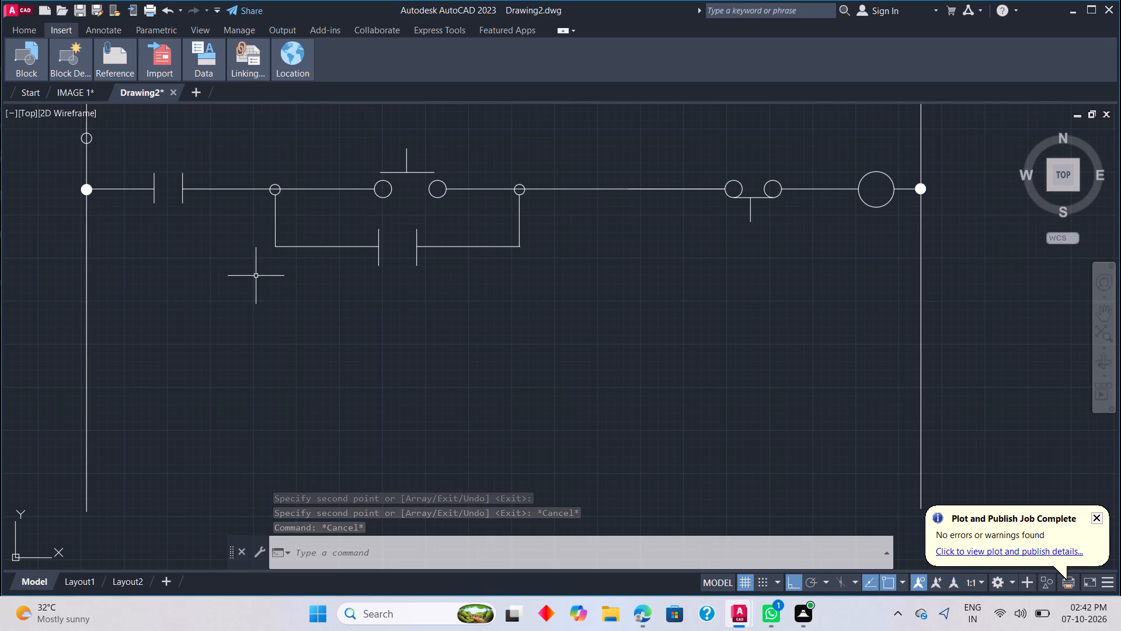
Hatch both halves of the two junction rings at the contact branch's upper ends with the SOLID pattern.
key("h")
key("space")
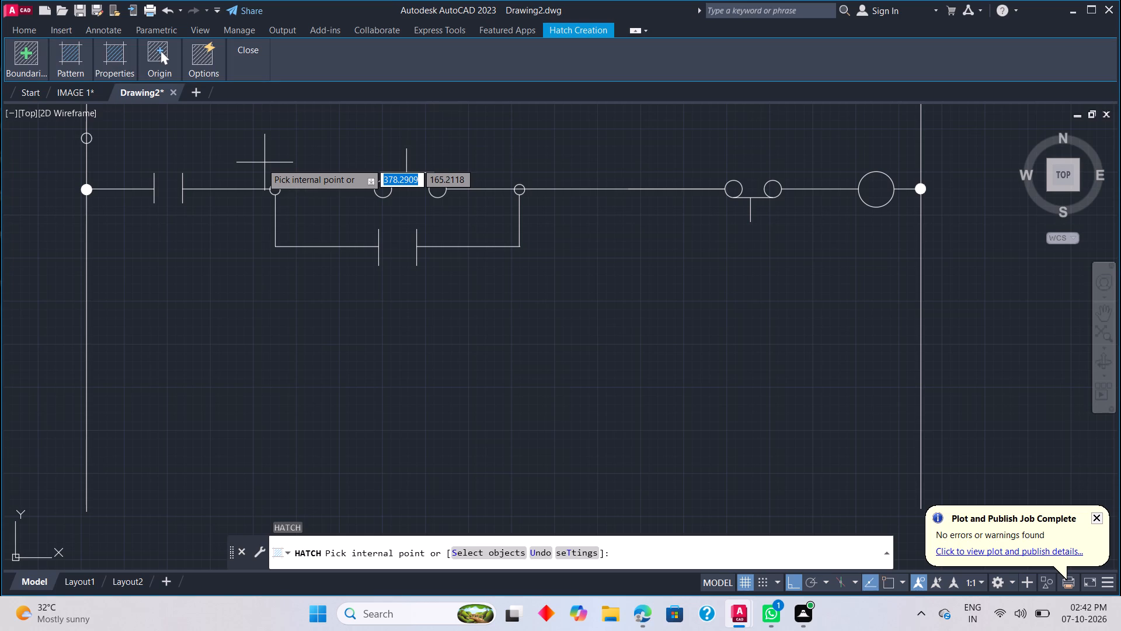
left_click(81, 67)
left_click(82, 96)
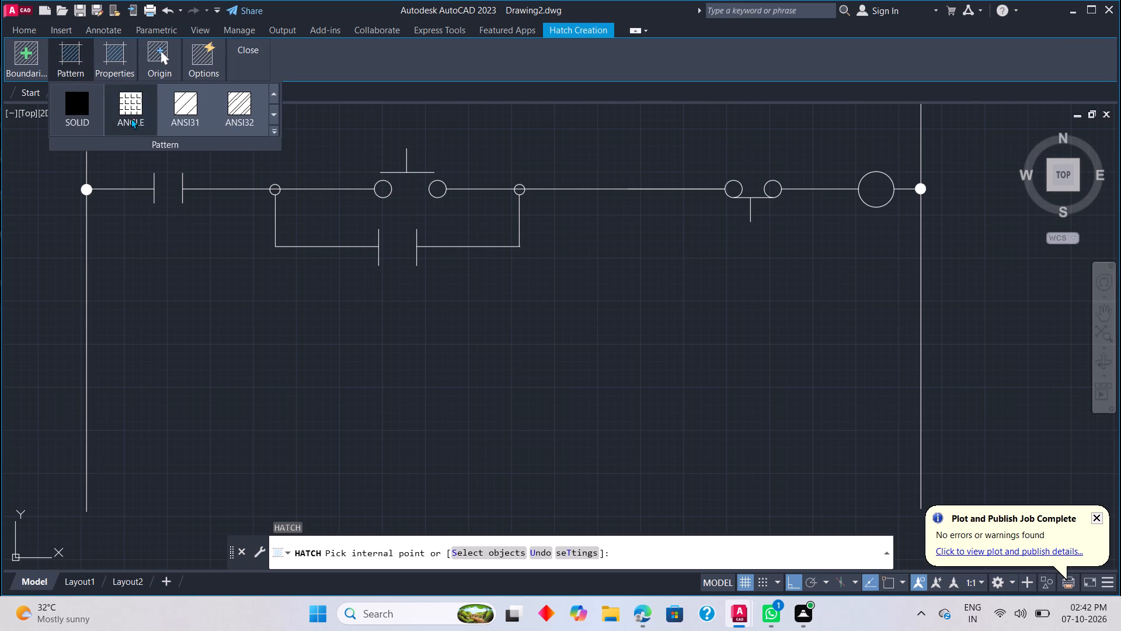
left_click(89, 109)
left_click(93, 112)
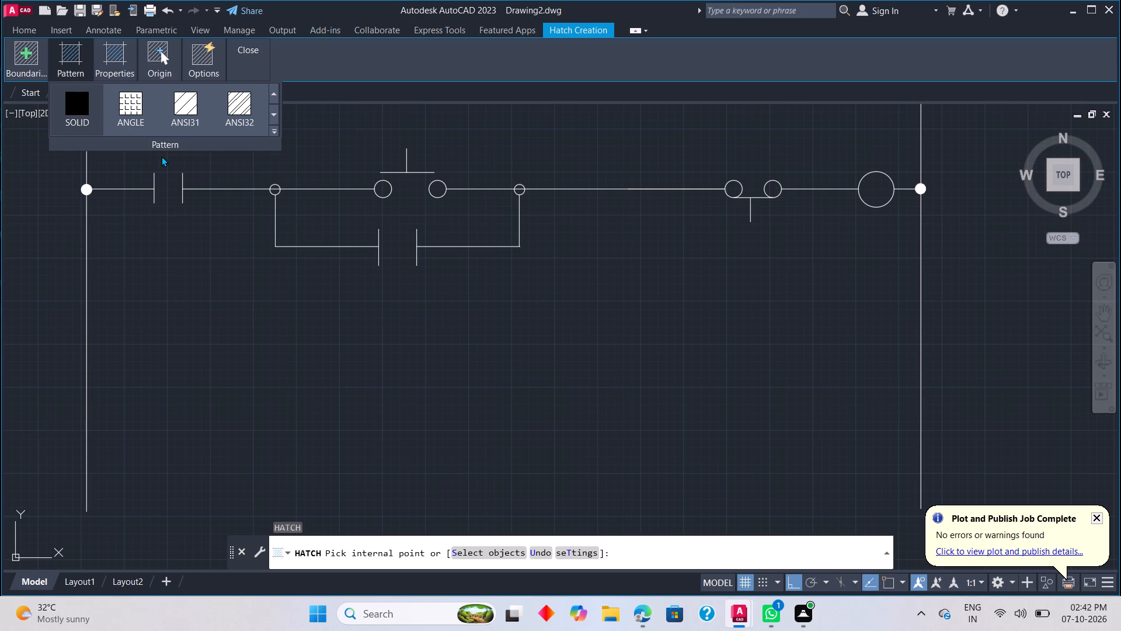
scroll(274, 183, "up", 2)
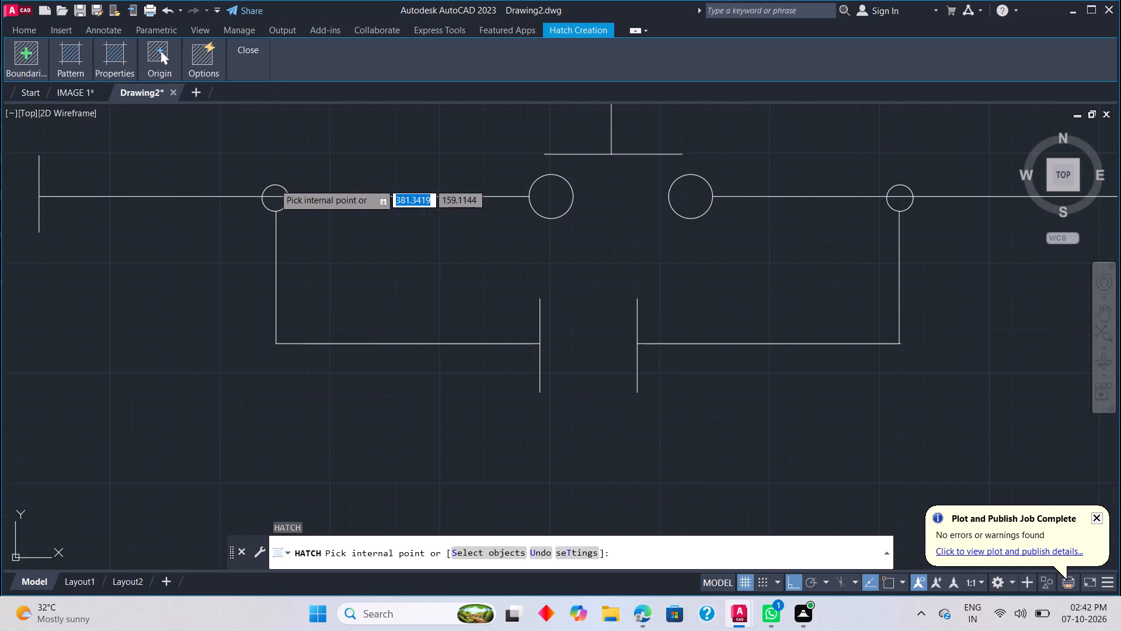
left_click(277, 192)
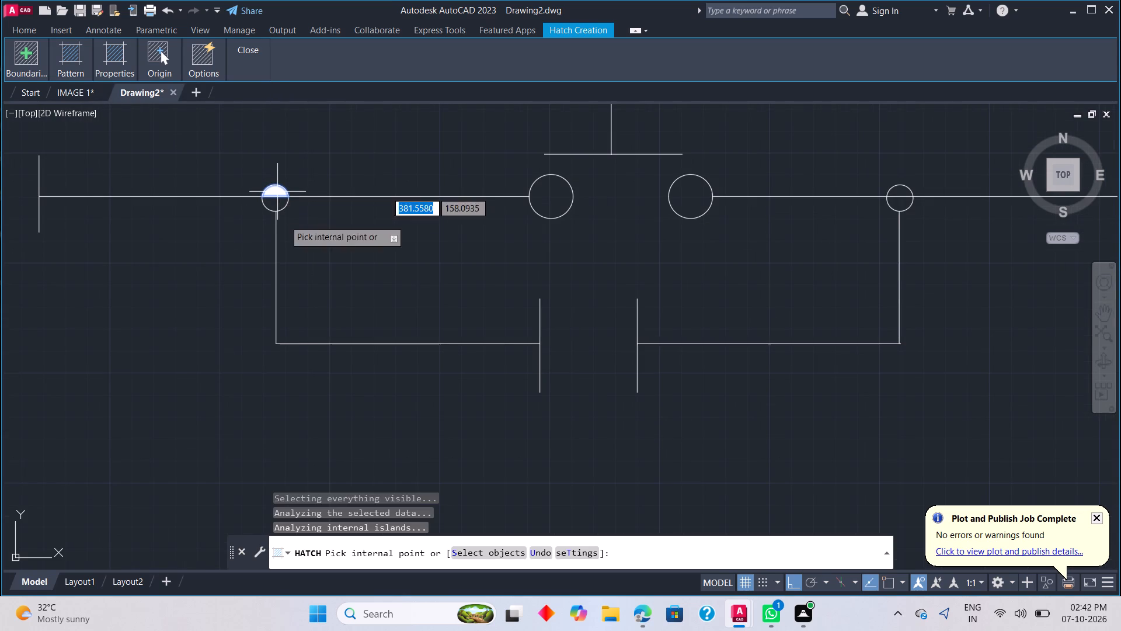
left_click(278, 203)
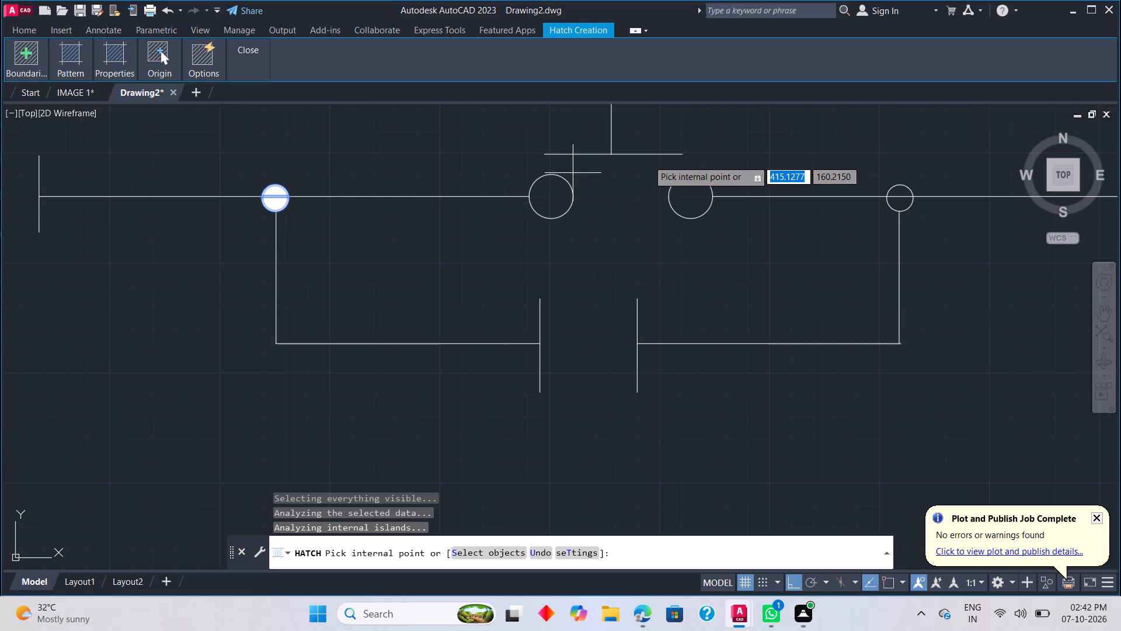
left_click(894, 209)
left_click(897, 189)
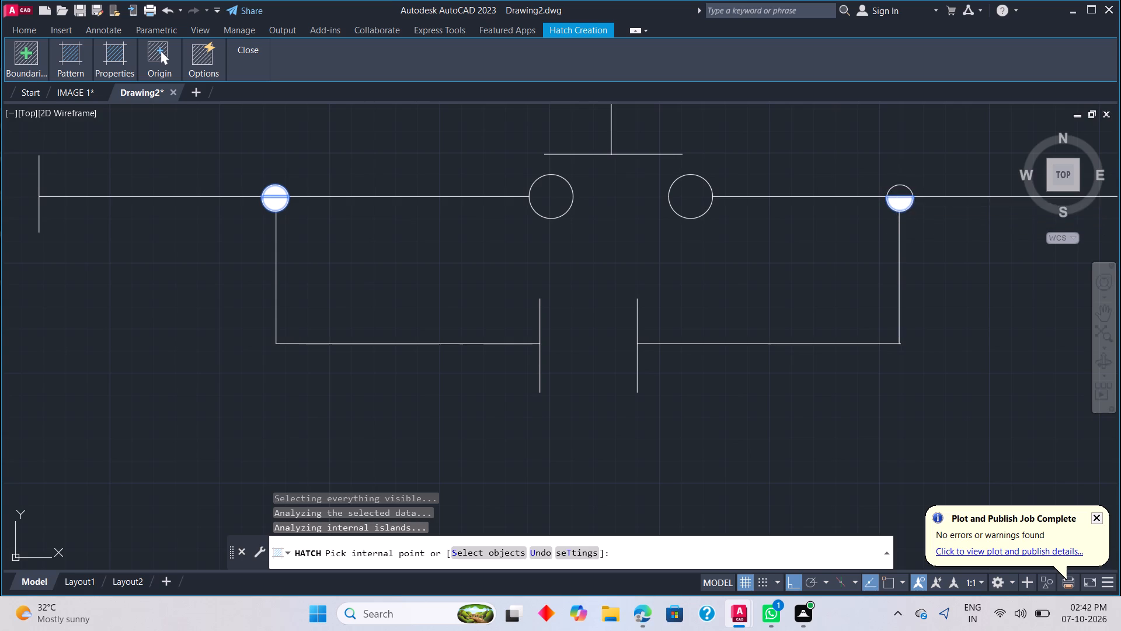
key("Escape")
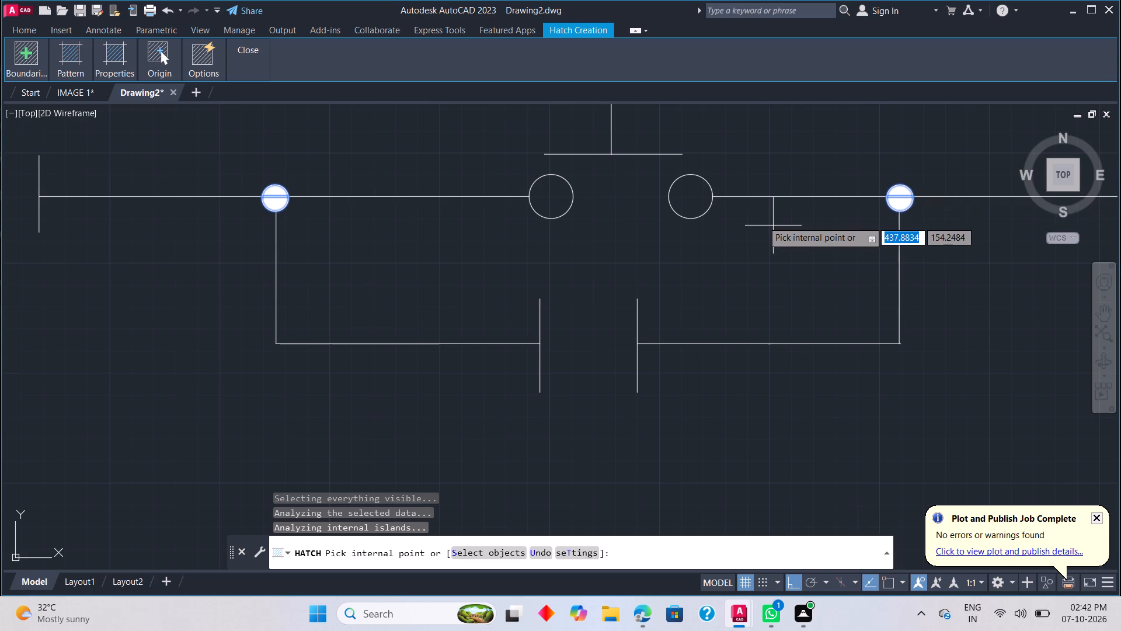
key("Escape")
scroll(724, 200, "down", 3)
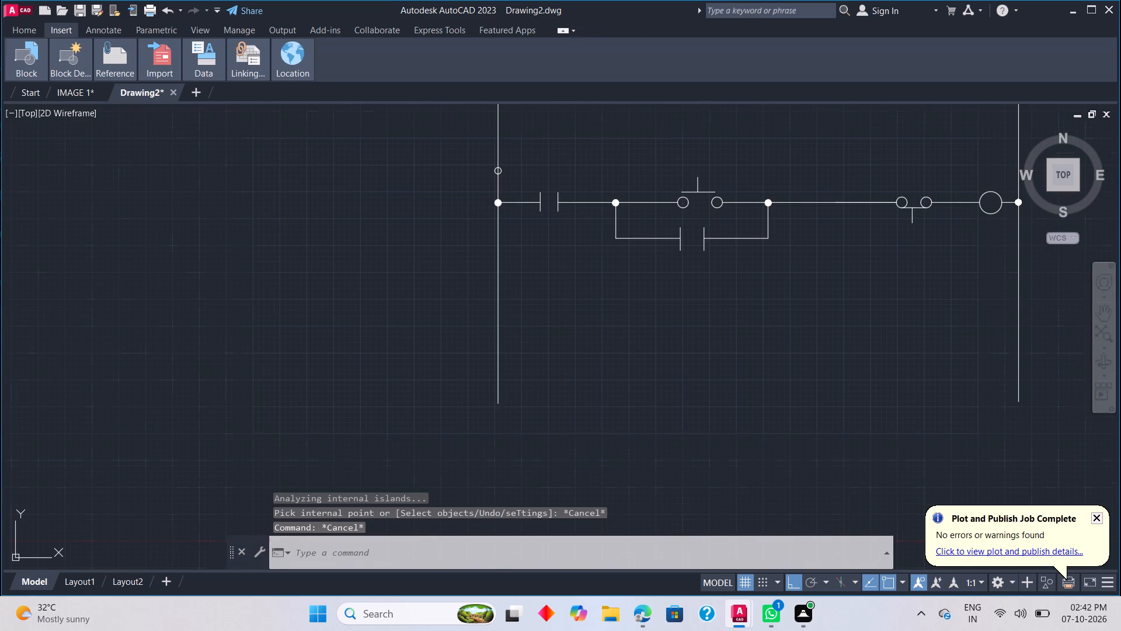
scroll(711, 221, "down", 2)
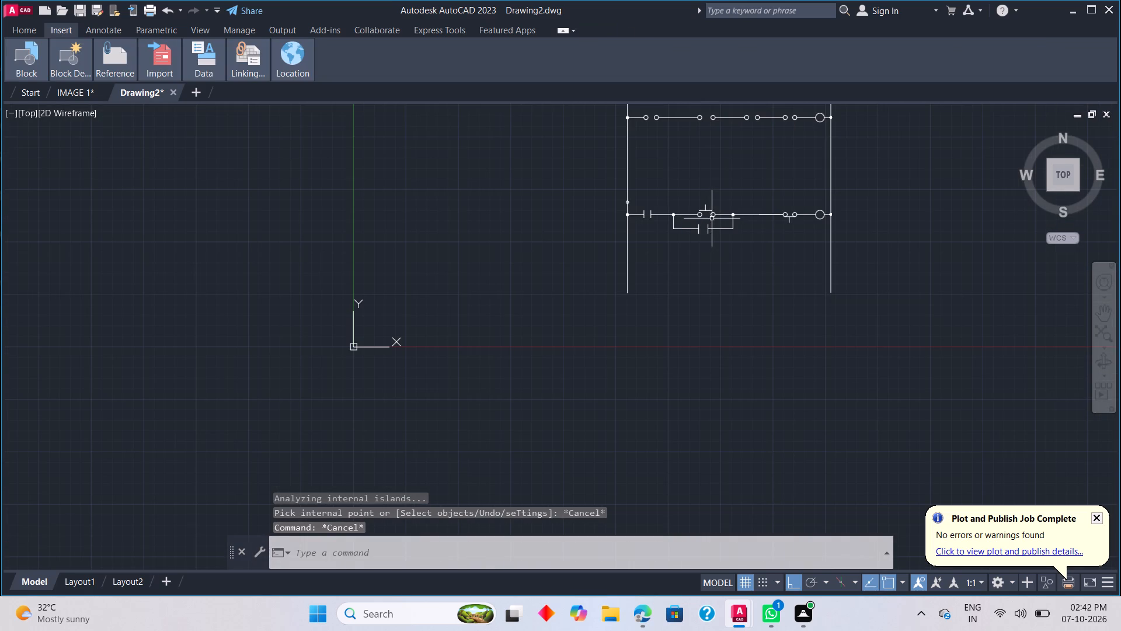
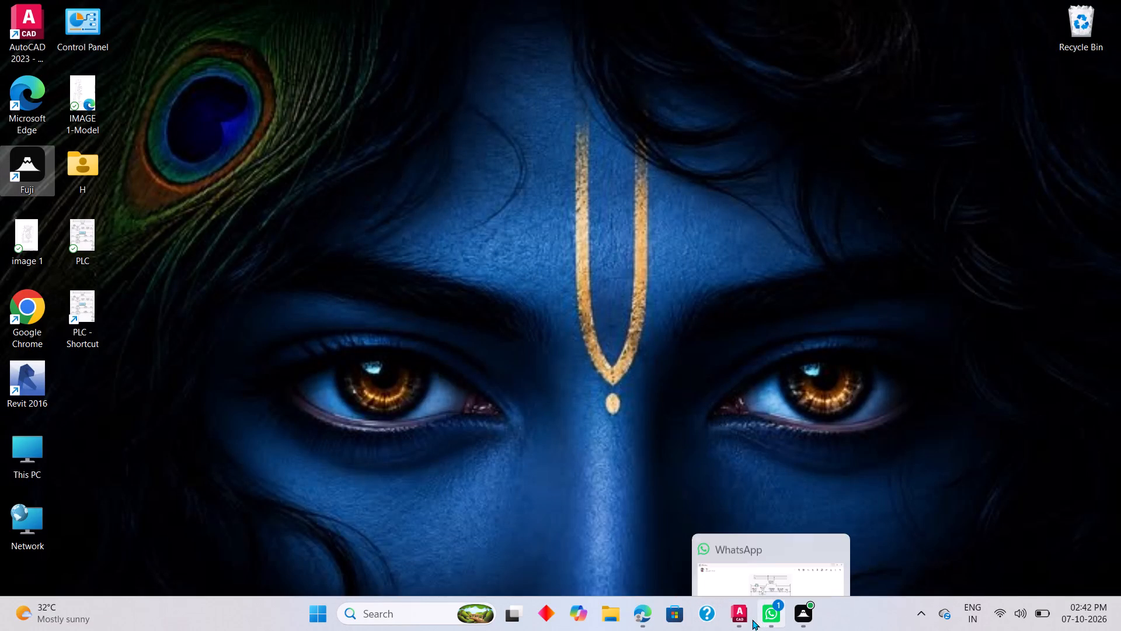
Switch to the Drawing2 drawing in AutoCAD.
left_click(739, 613)
left_click(791, 561)
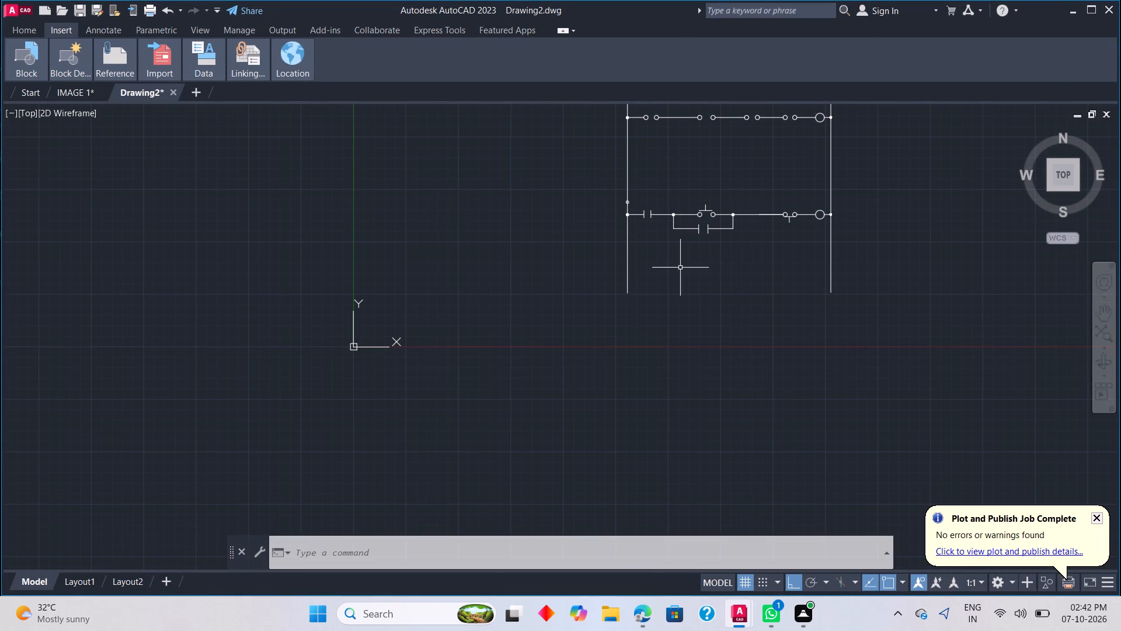
Erase the stray small circle on the left vertical rail just above the lower rung.
right_click_drag(678, 292, 674, 320)
key("Escape")
scroll(681, 245, "up", 2)
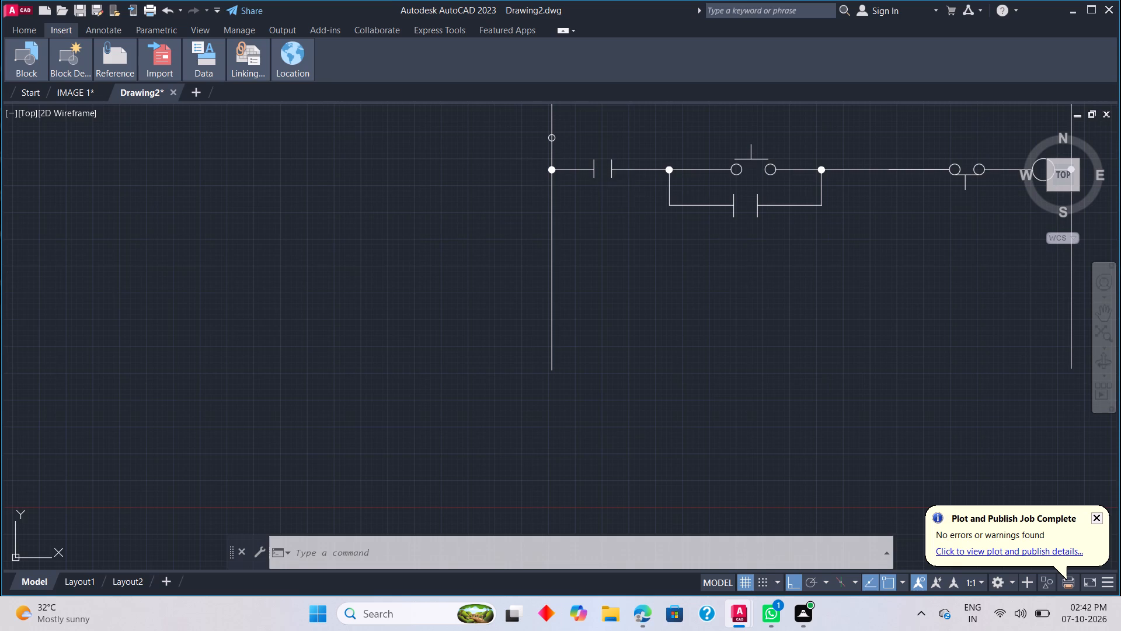
right_click_drag(615, 217, 583, 343)
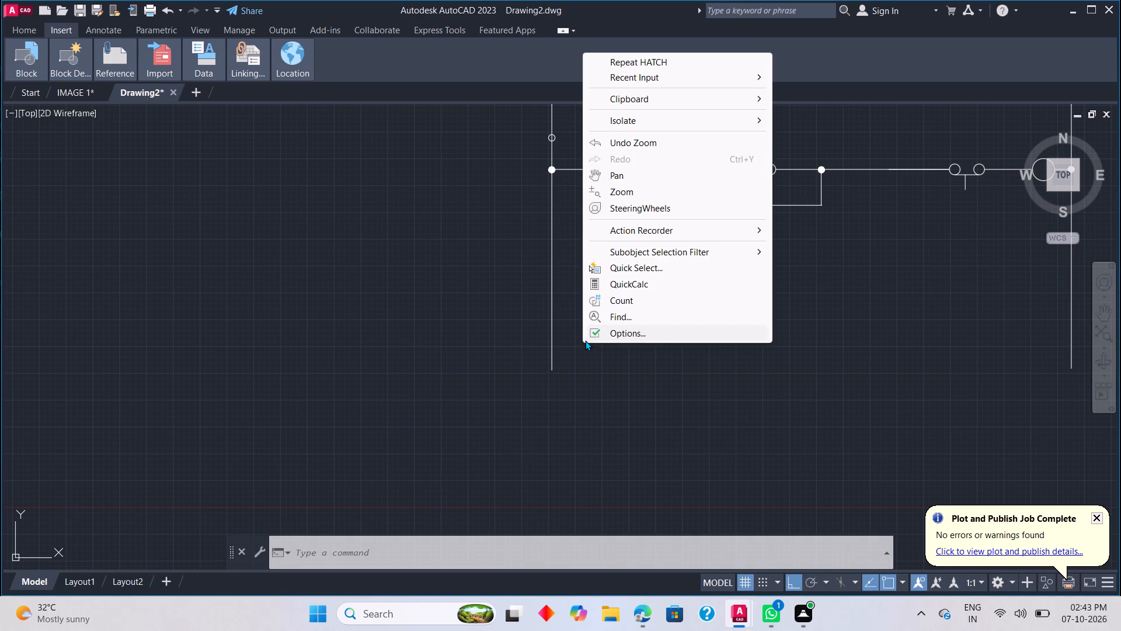
key("Escape")
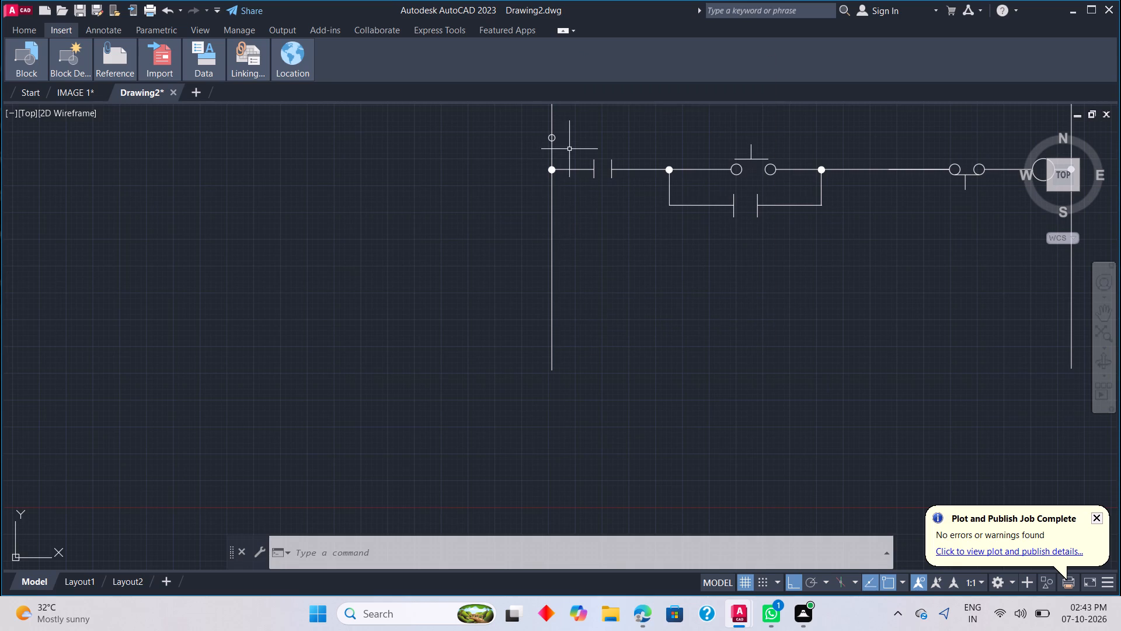
left_click(552, 141)
key("Delete")
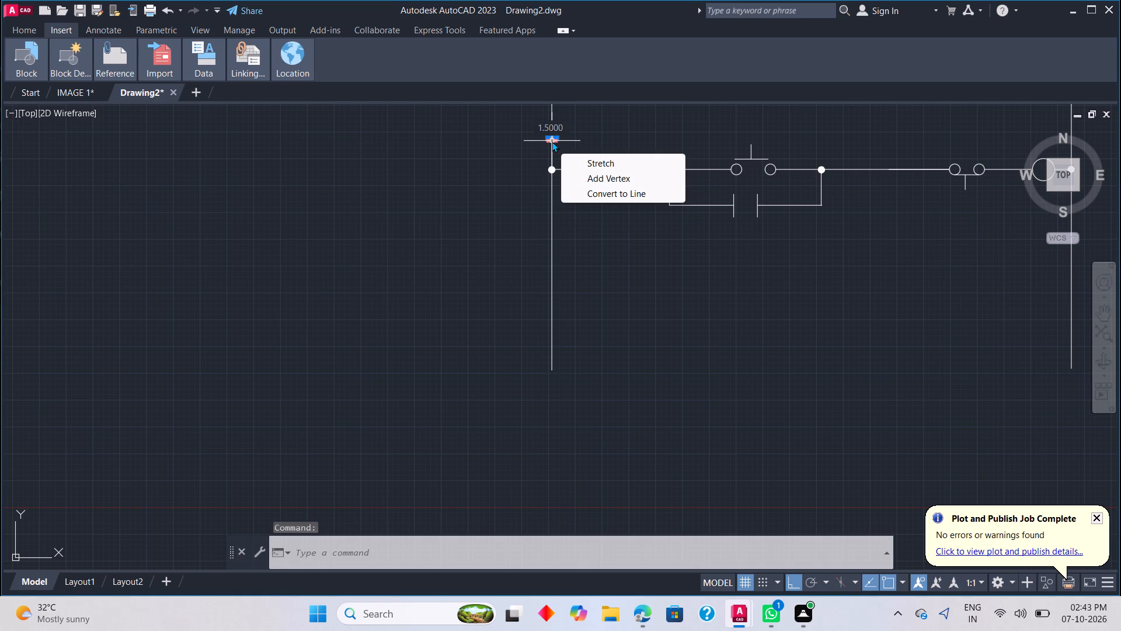
key("Delete")
key("Delete")
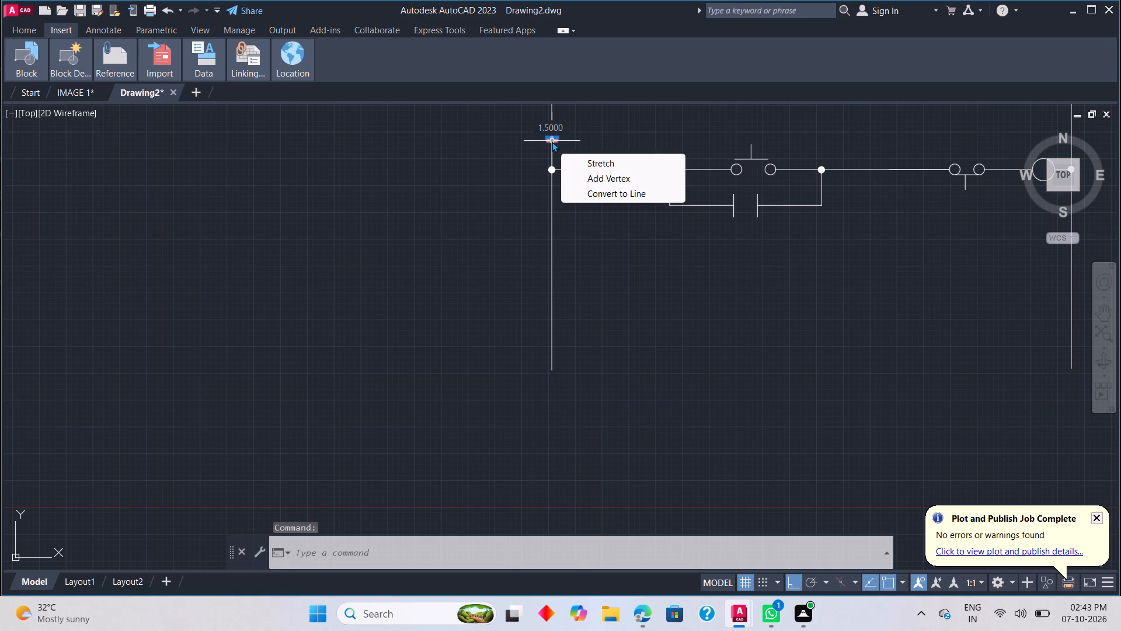
left_click(552, 141)
key("Delete")
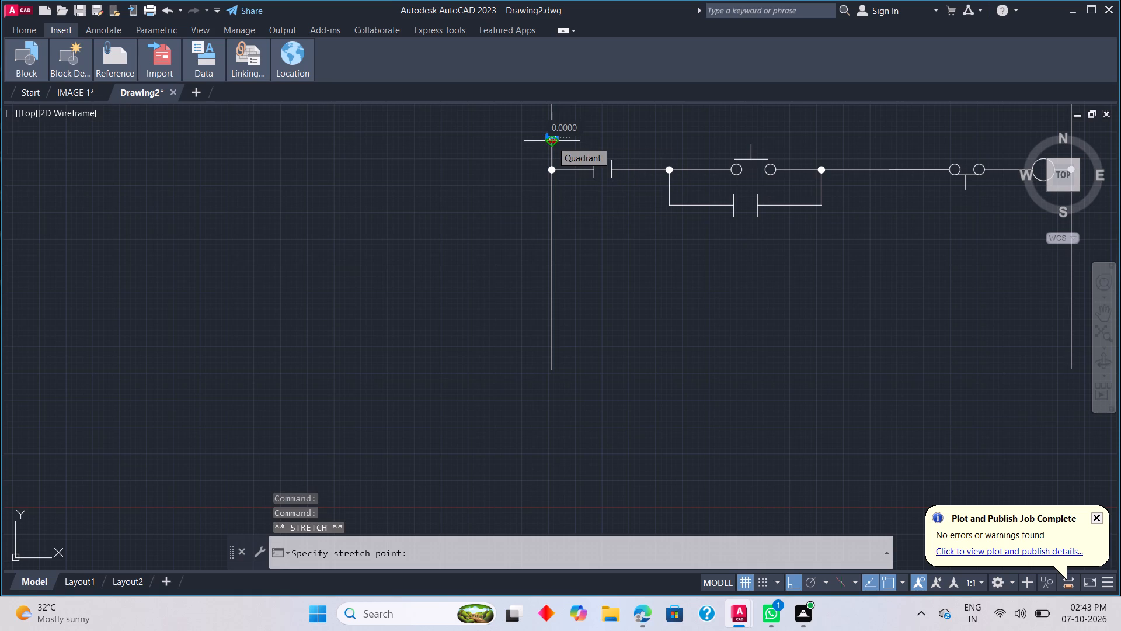
key("Escape")
key("Delete")
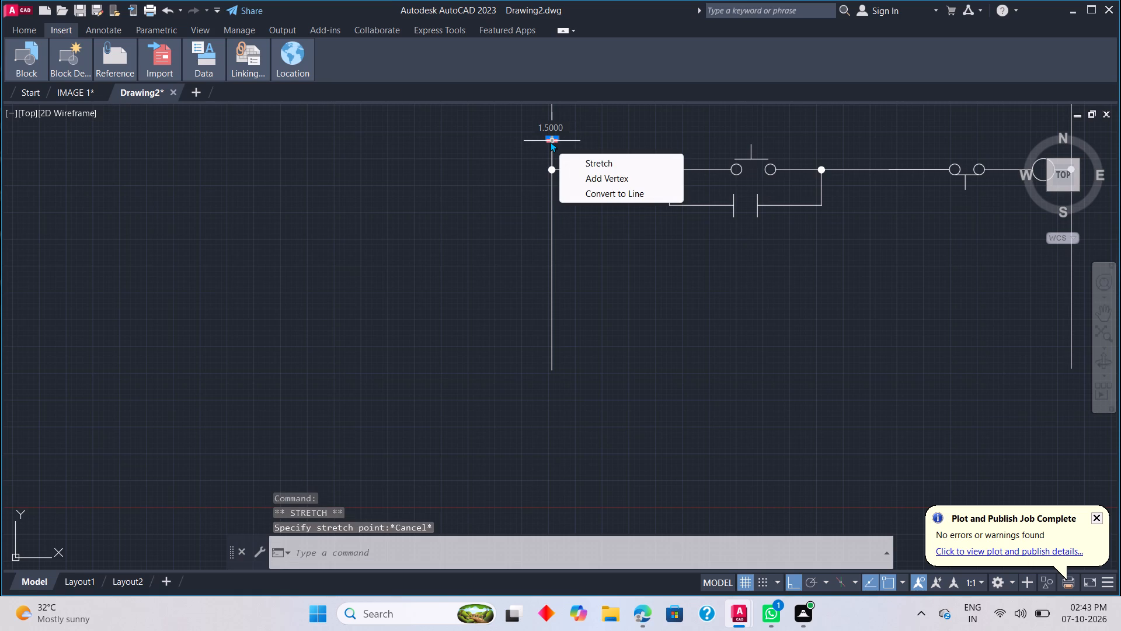
key("Delete")
key("Delete")
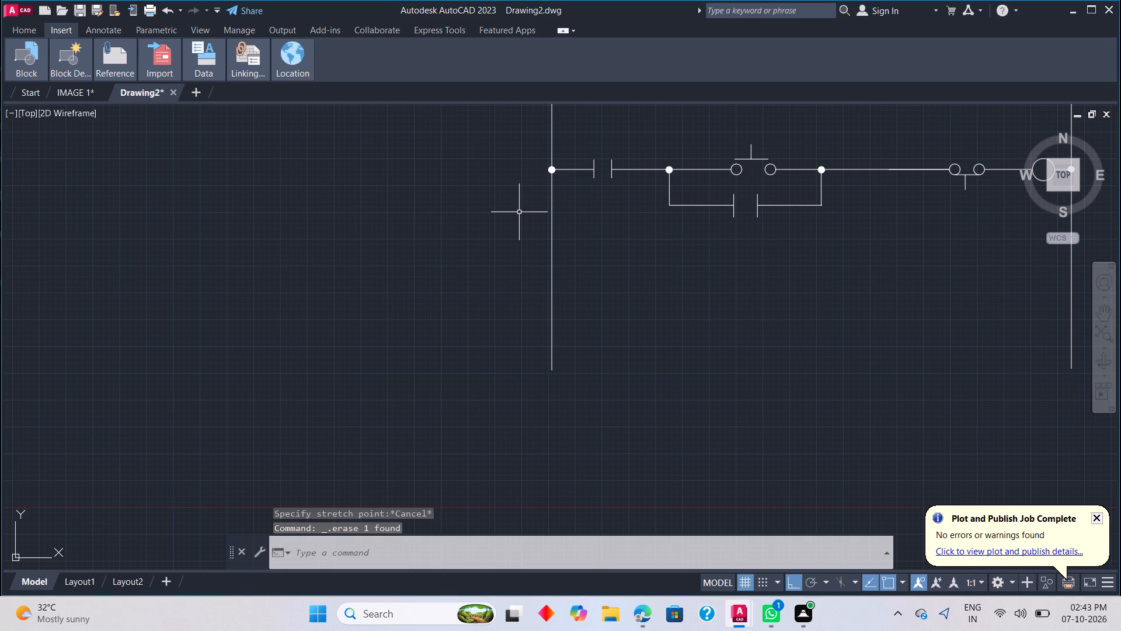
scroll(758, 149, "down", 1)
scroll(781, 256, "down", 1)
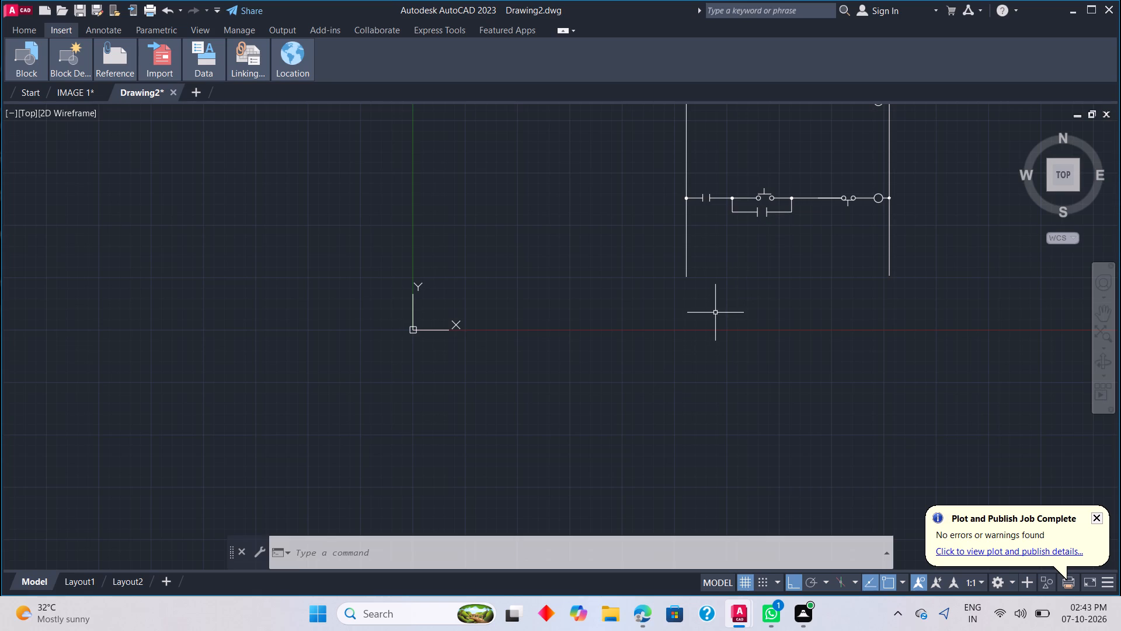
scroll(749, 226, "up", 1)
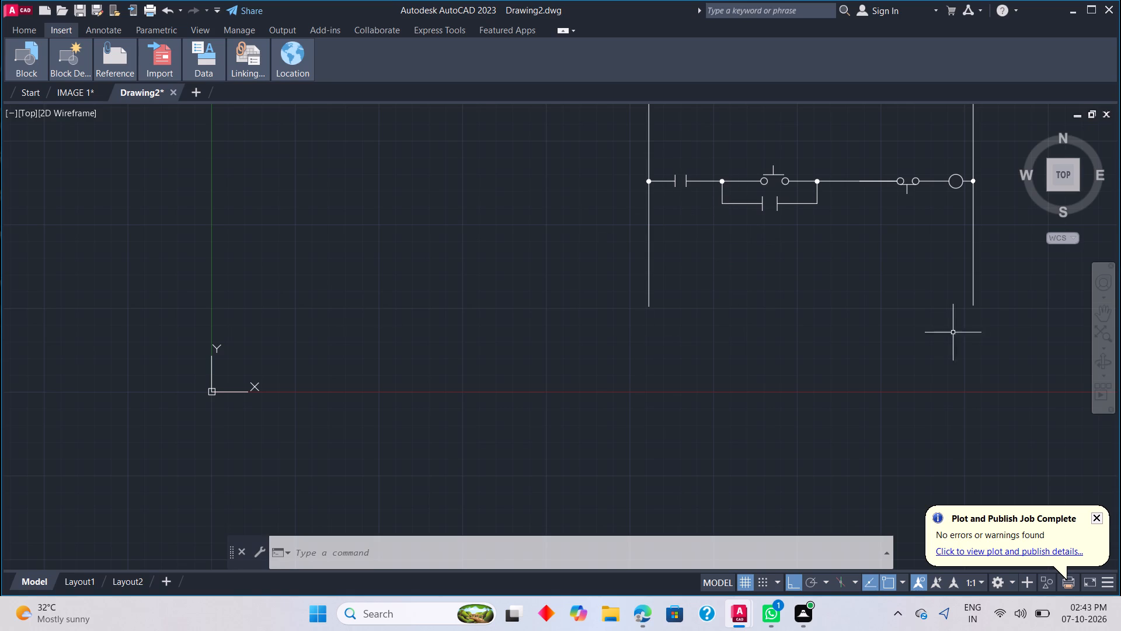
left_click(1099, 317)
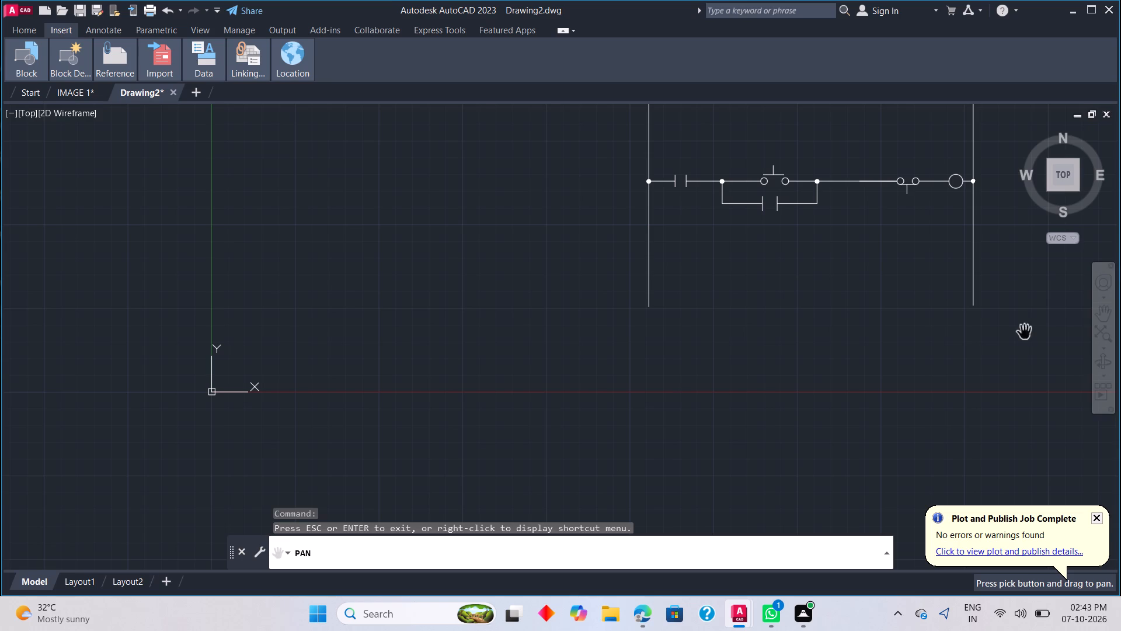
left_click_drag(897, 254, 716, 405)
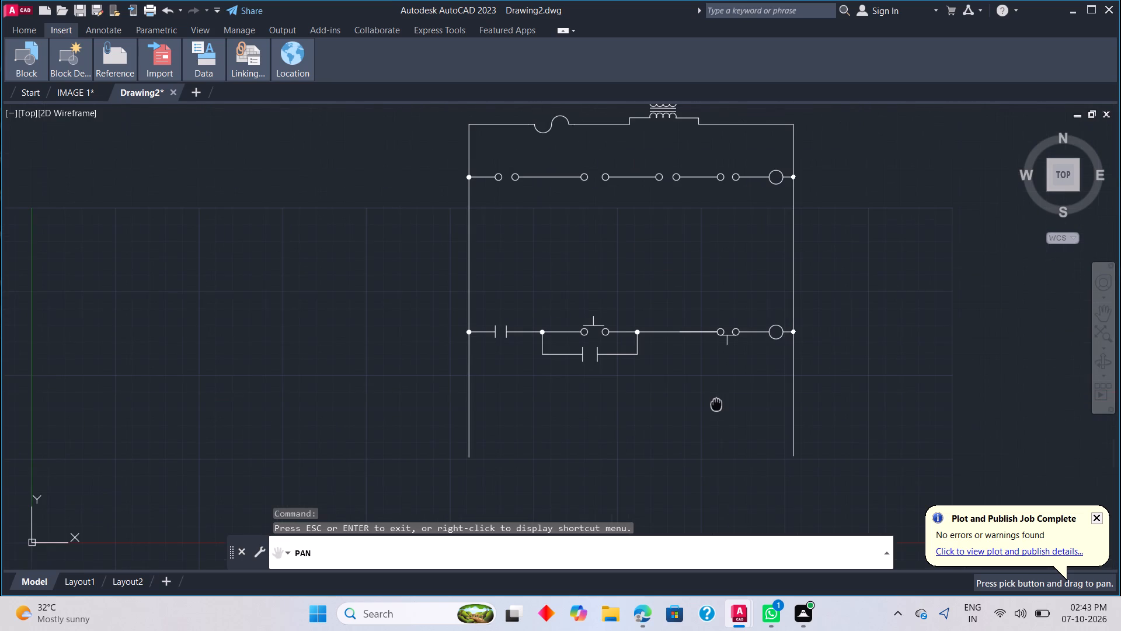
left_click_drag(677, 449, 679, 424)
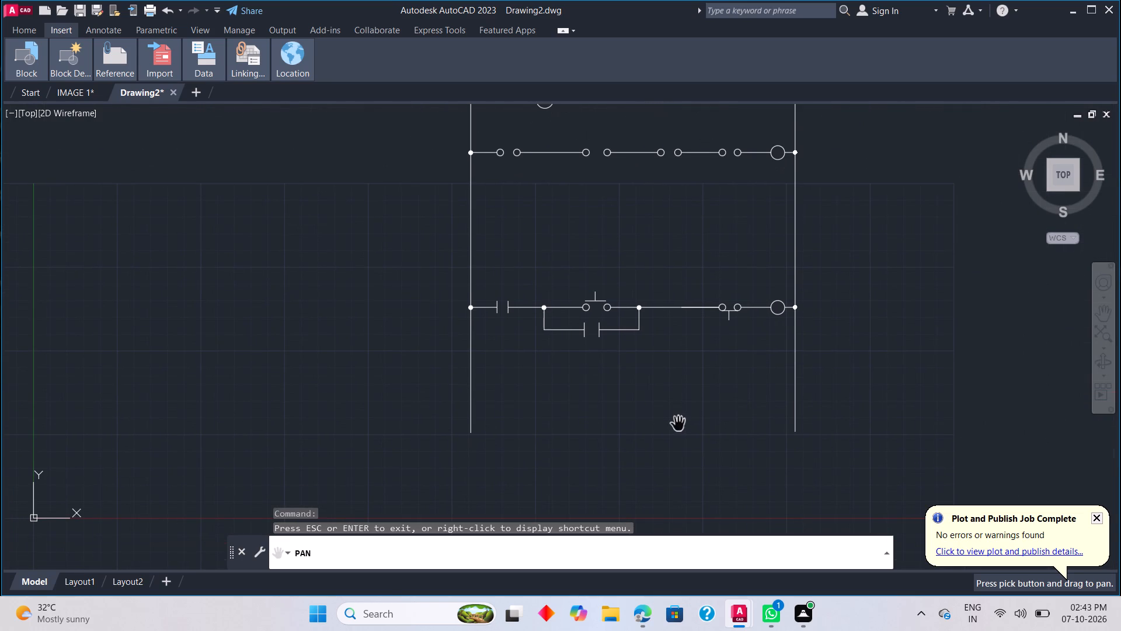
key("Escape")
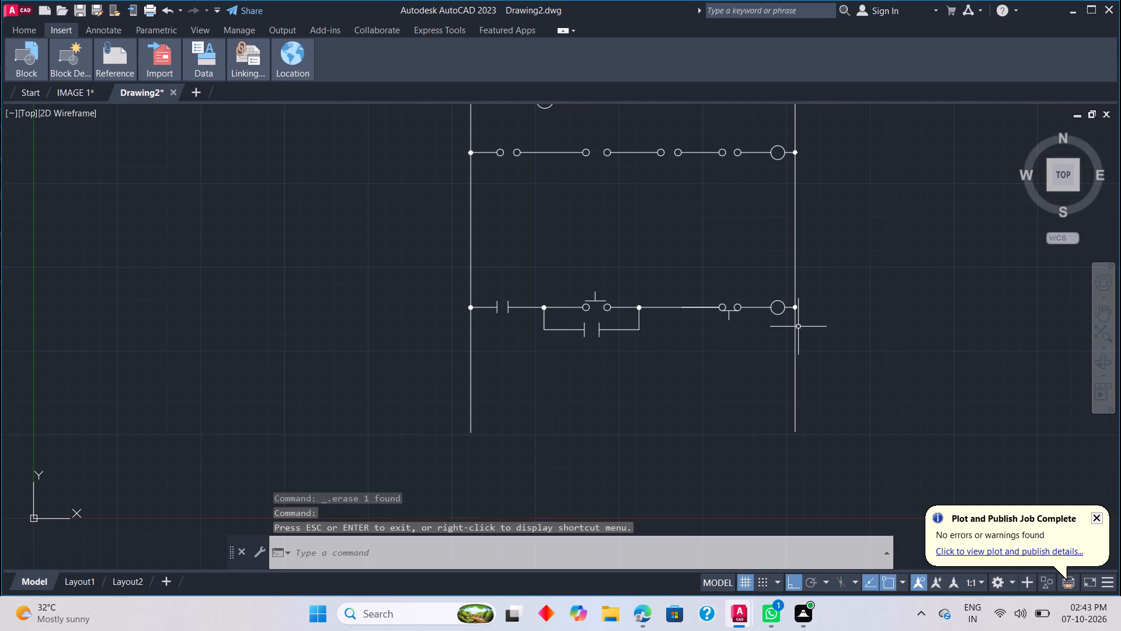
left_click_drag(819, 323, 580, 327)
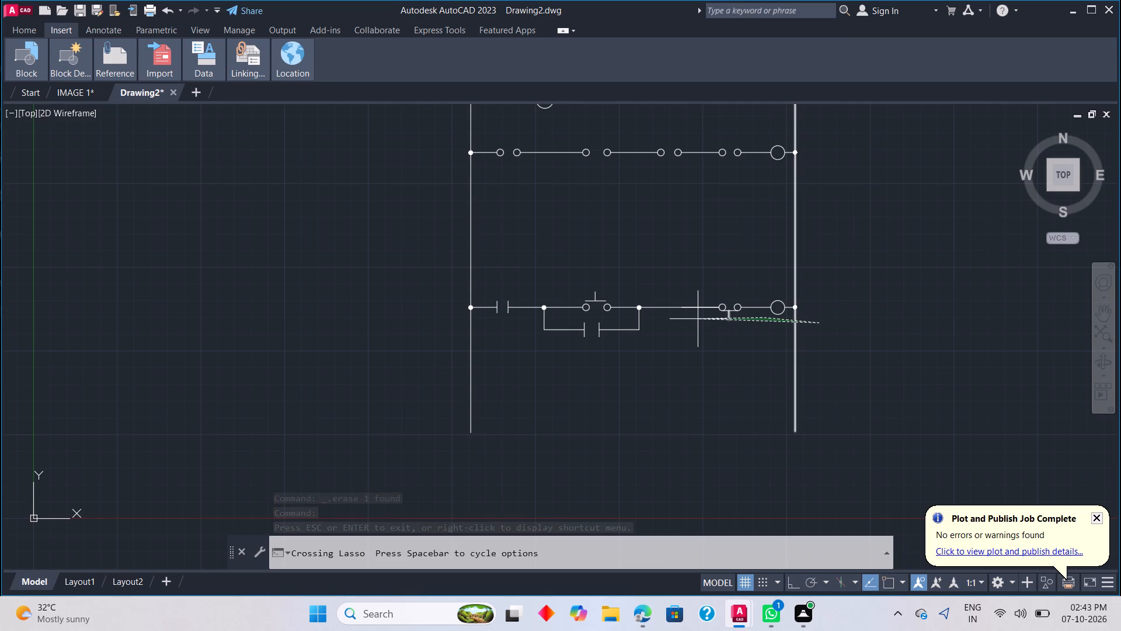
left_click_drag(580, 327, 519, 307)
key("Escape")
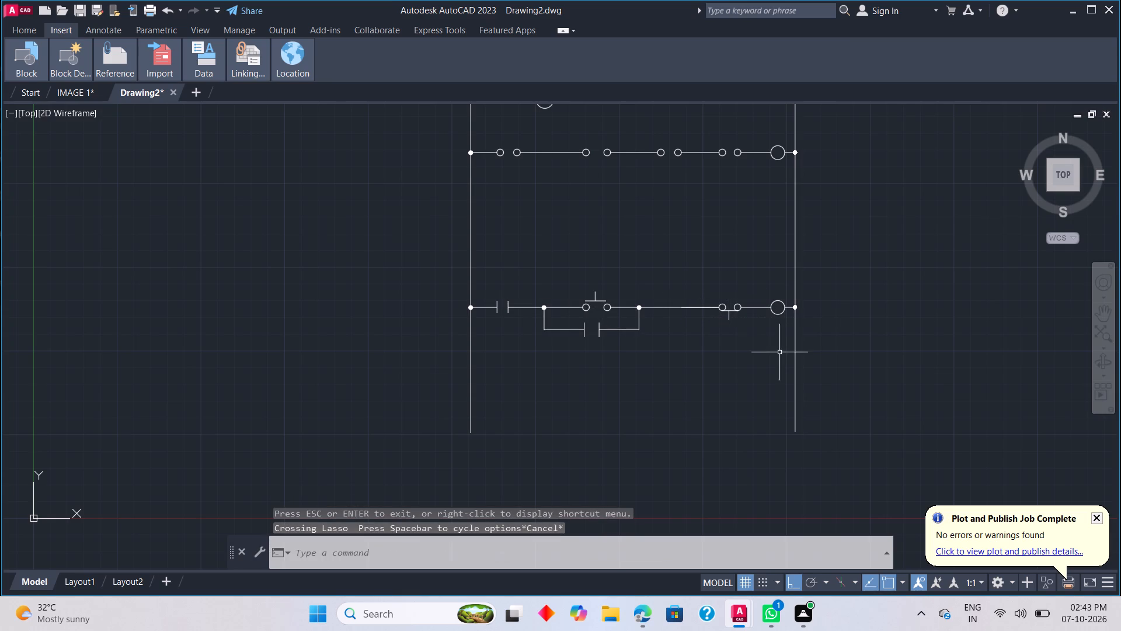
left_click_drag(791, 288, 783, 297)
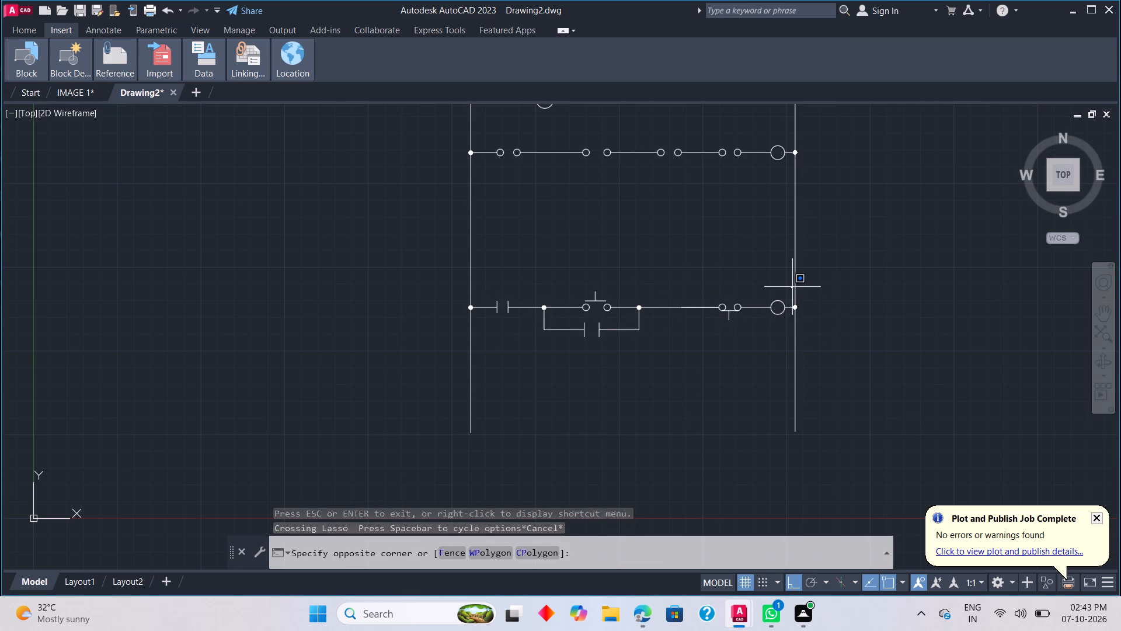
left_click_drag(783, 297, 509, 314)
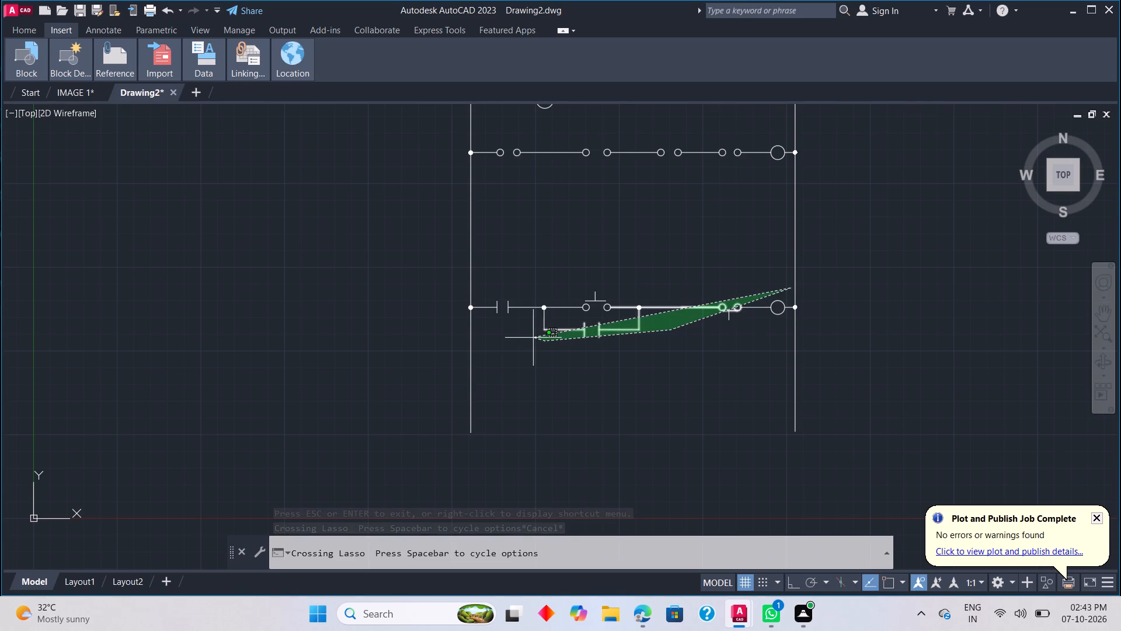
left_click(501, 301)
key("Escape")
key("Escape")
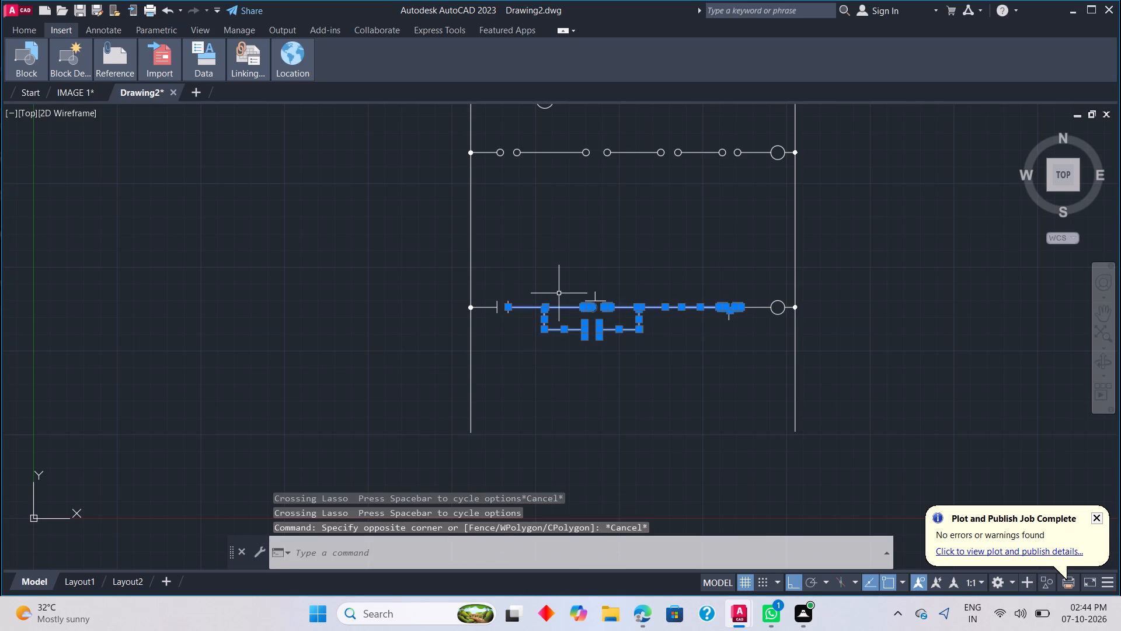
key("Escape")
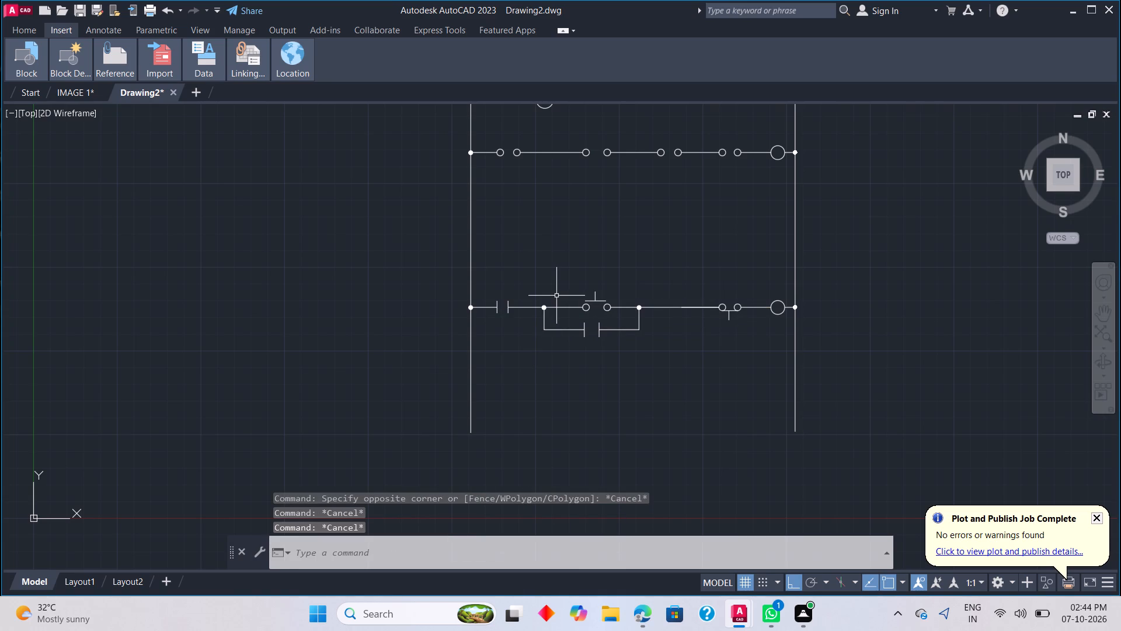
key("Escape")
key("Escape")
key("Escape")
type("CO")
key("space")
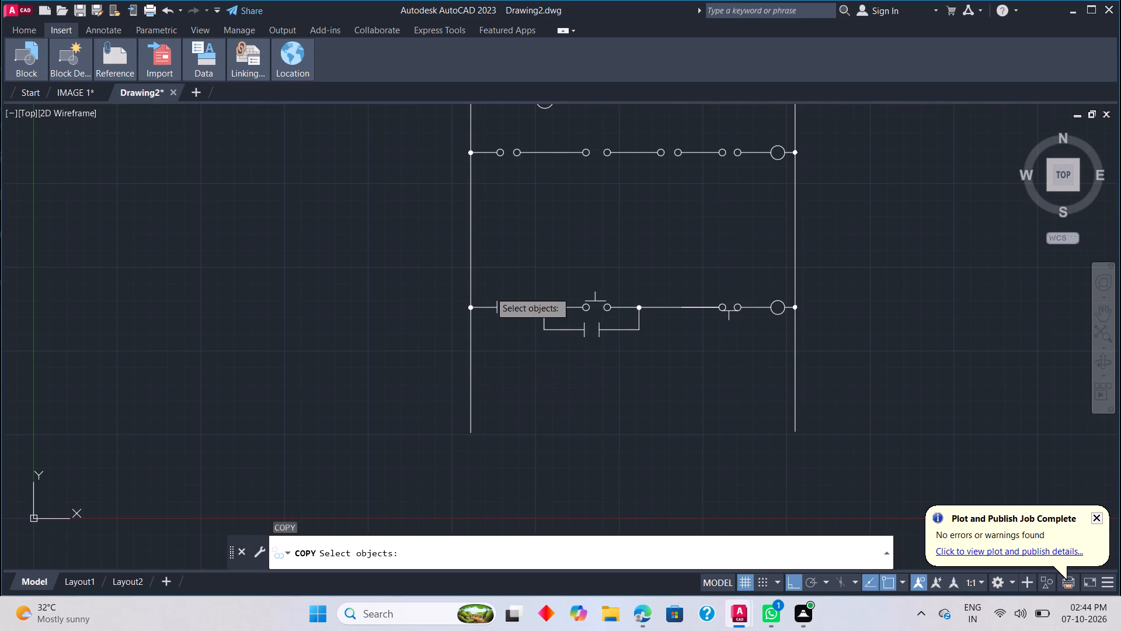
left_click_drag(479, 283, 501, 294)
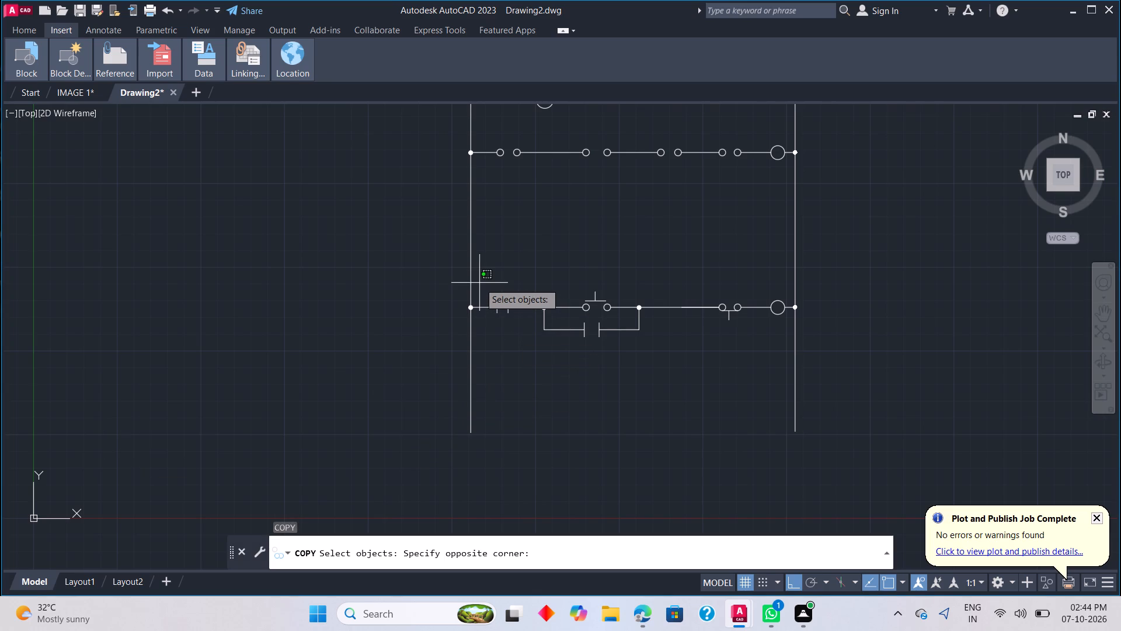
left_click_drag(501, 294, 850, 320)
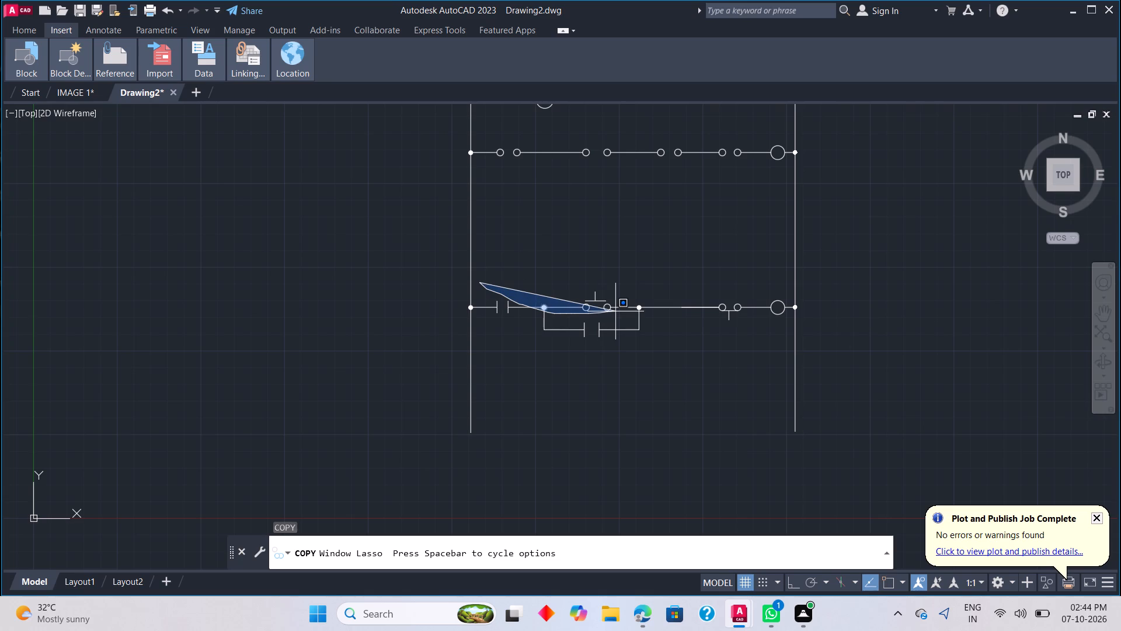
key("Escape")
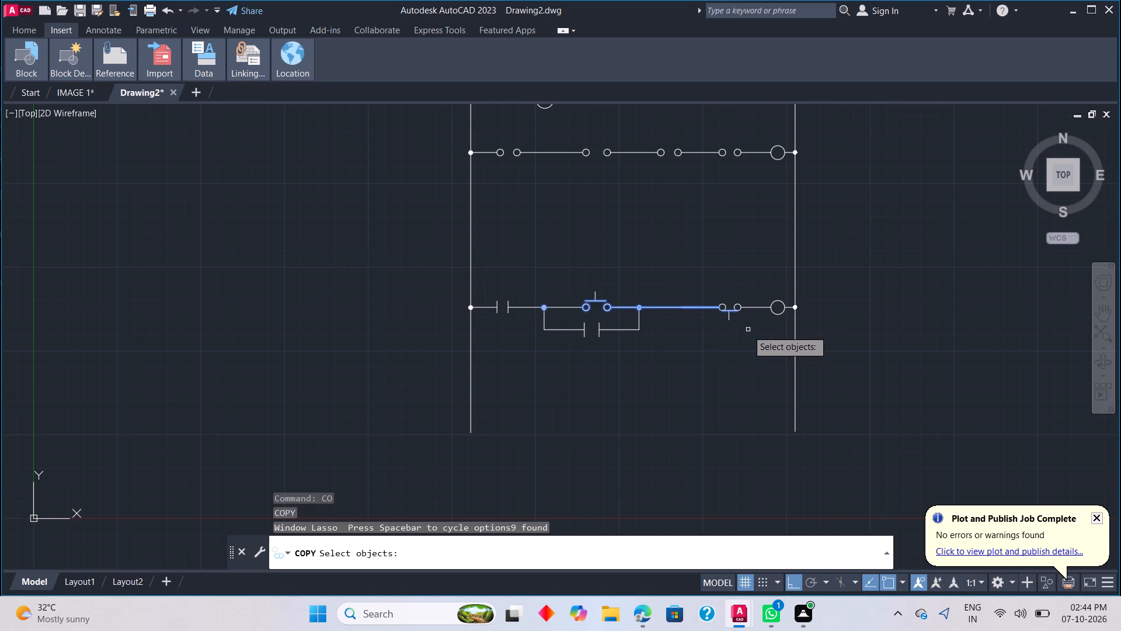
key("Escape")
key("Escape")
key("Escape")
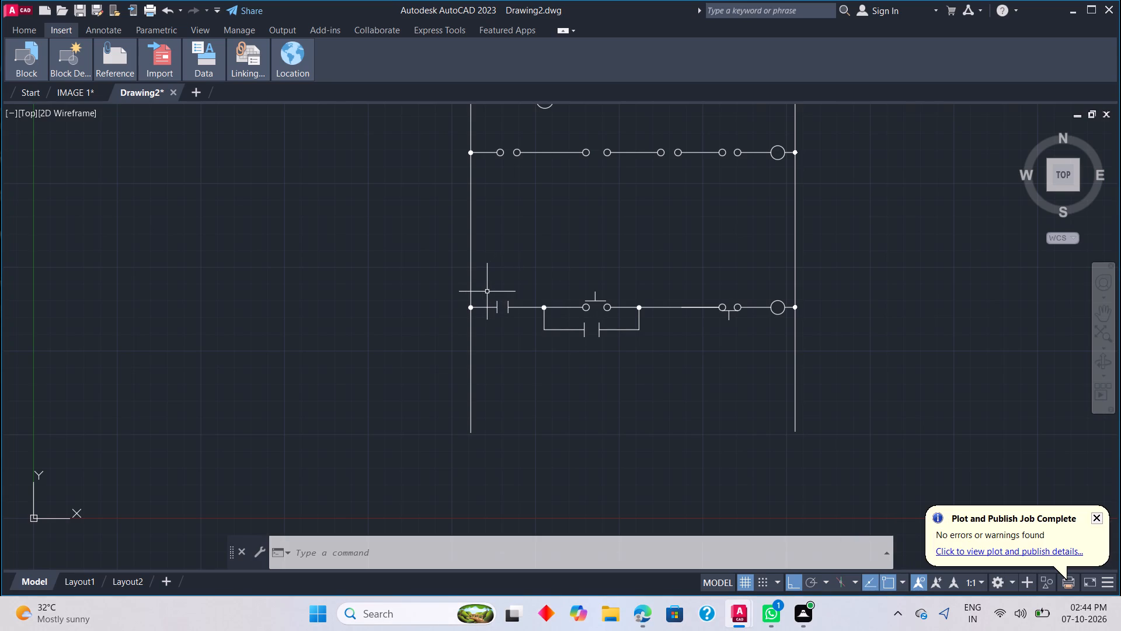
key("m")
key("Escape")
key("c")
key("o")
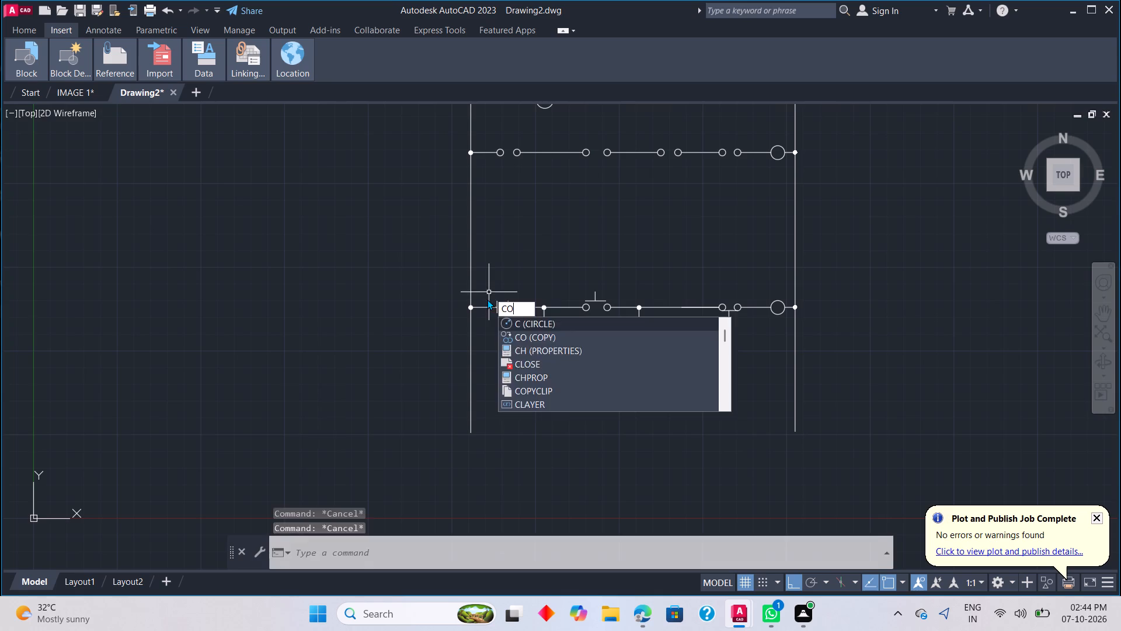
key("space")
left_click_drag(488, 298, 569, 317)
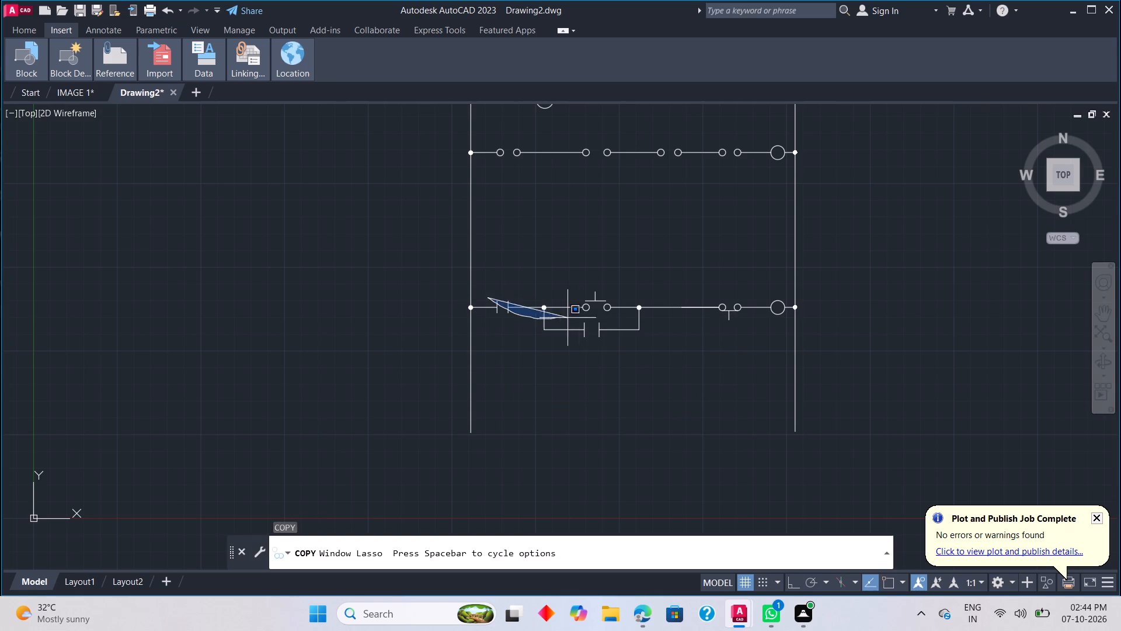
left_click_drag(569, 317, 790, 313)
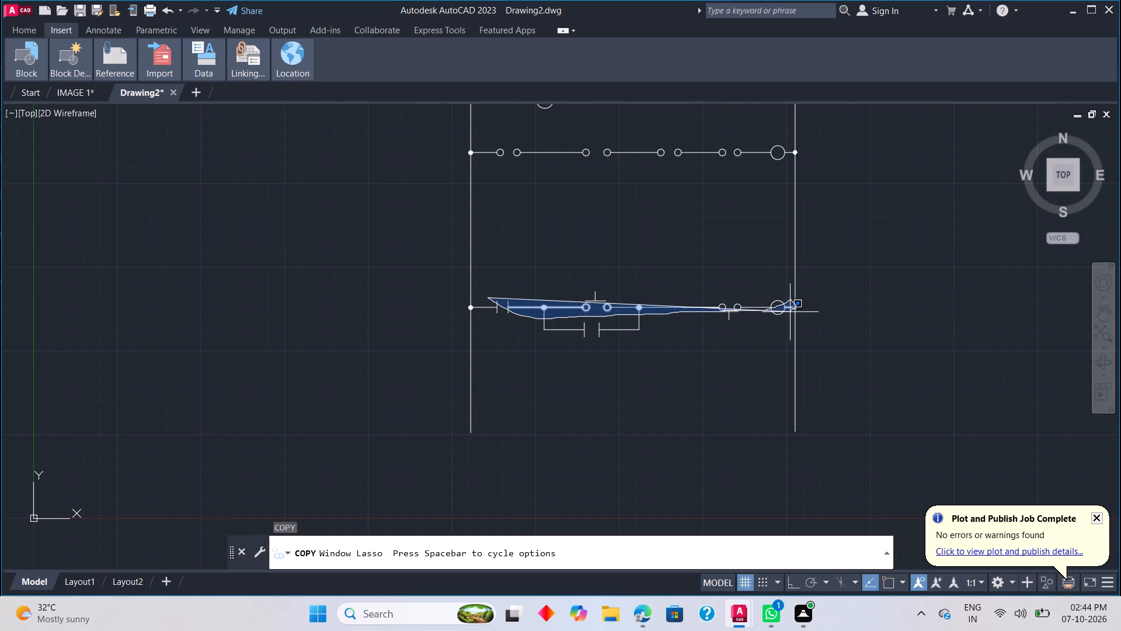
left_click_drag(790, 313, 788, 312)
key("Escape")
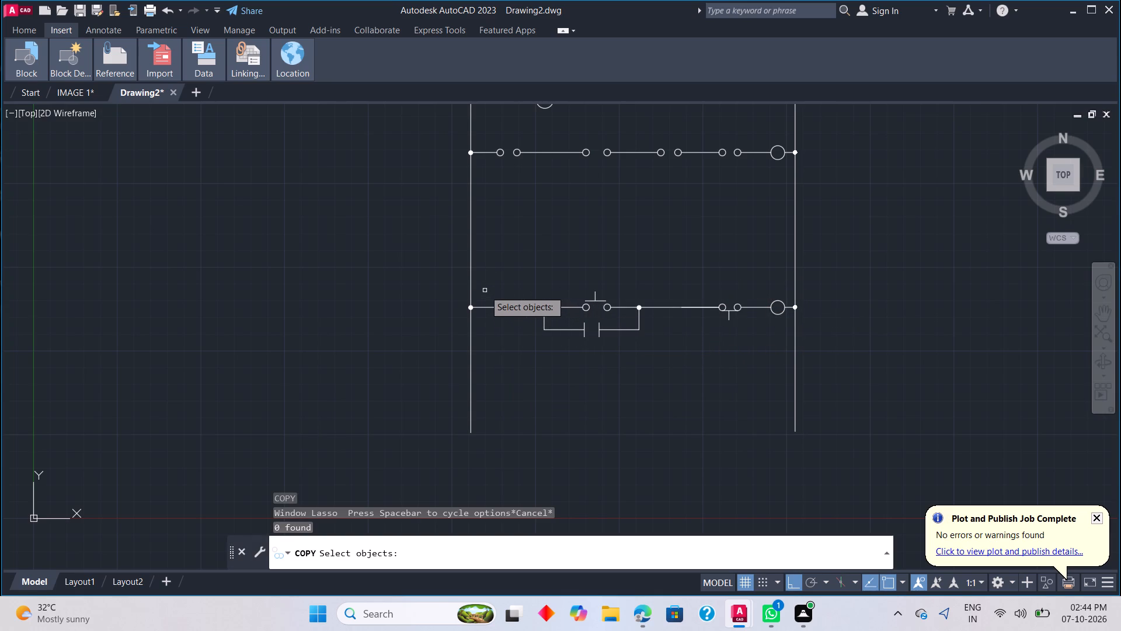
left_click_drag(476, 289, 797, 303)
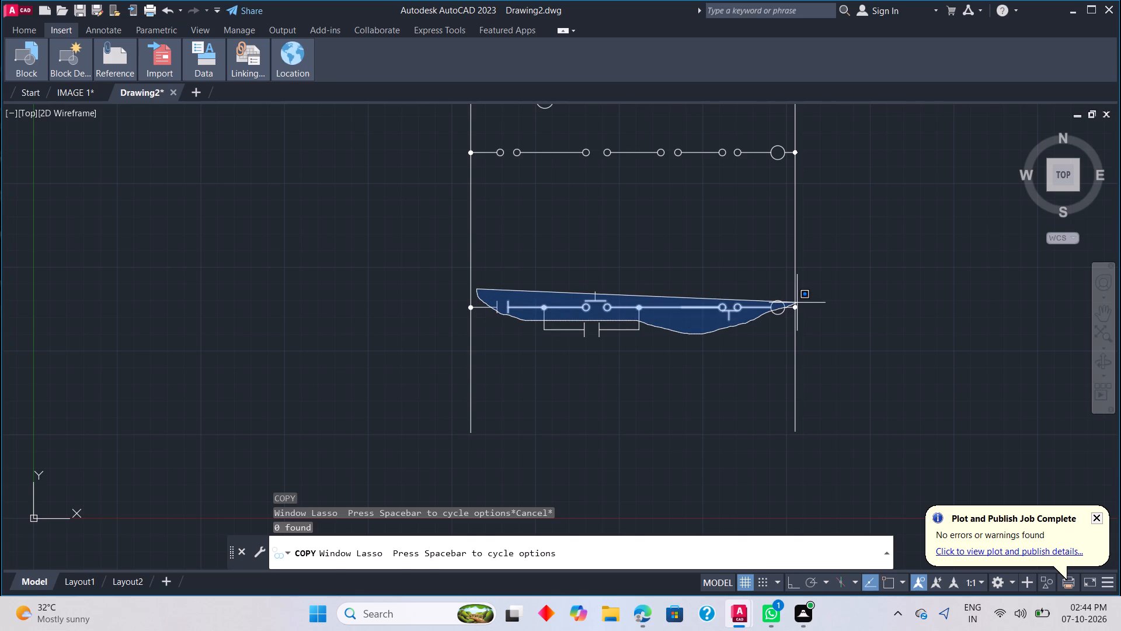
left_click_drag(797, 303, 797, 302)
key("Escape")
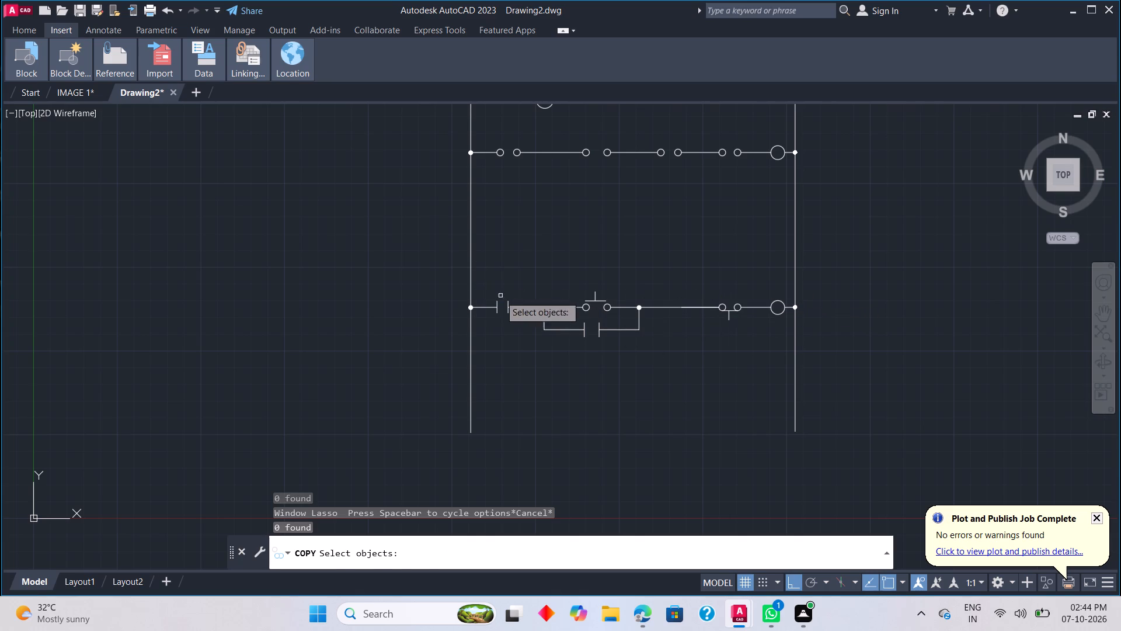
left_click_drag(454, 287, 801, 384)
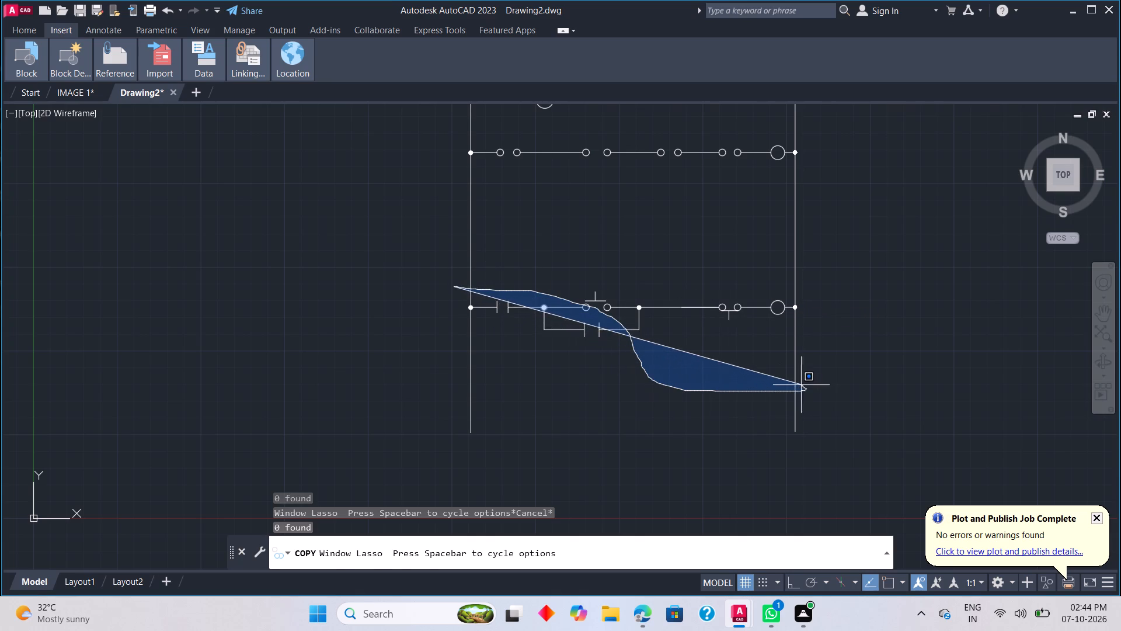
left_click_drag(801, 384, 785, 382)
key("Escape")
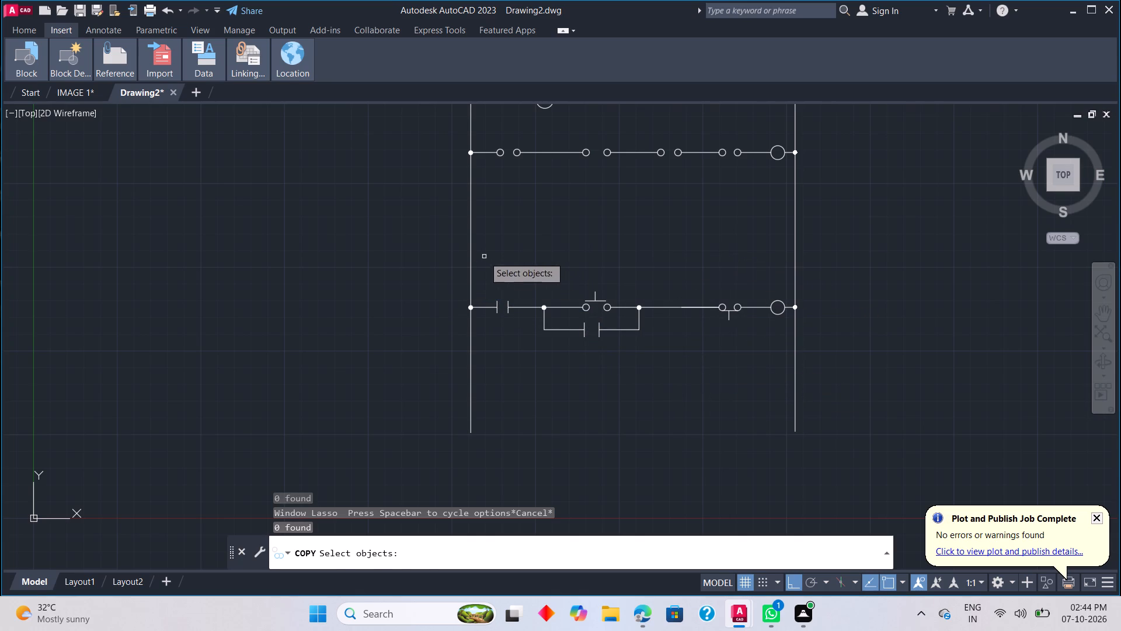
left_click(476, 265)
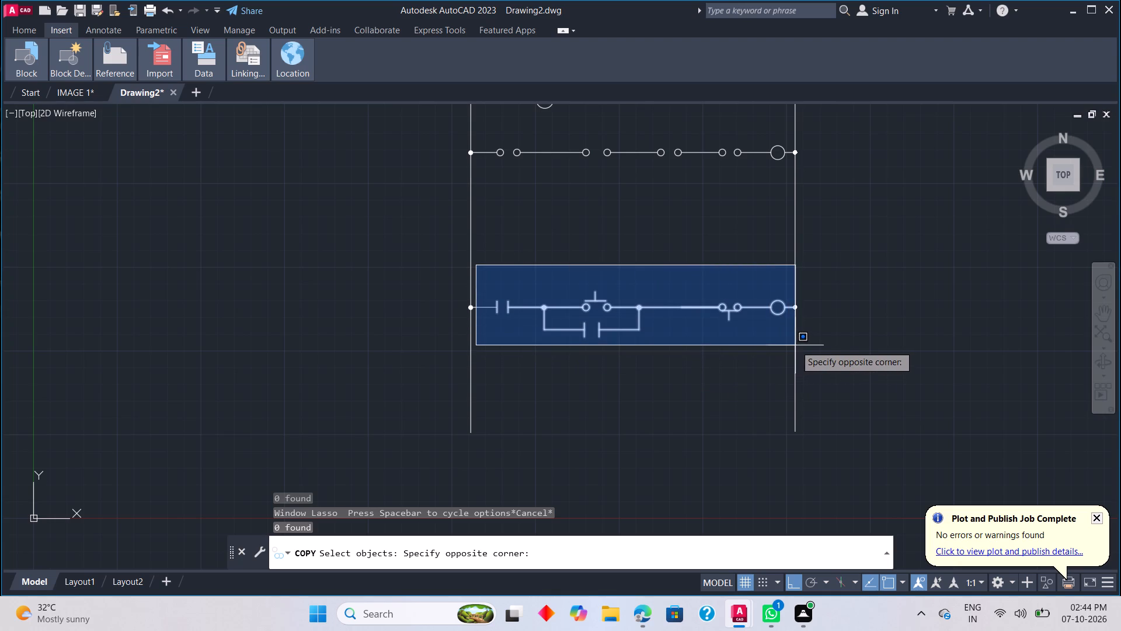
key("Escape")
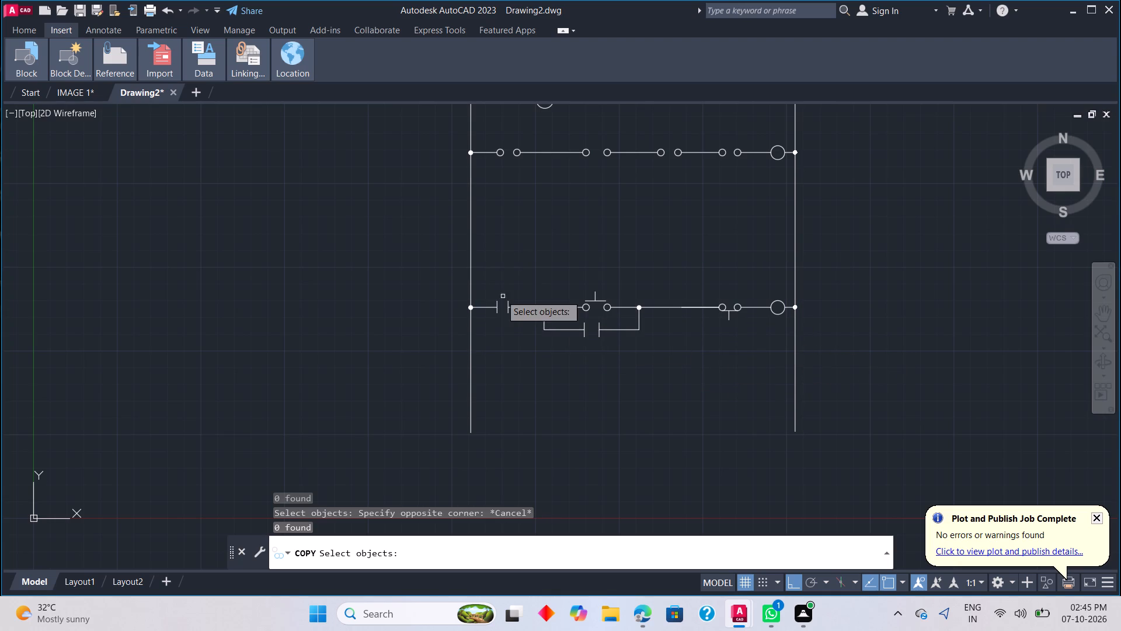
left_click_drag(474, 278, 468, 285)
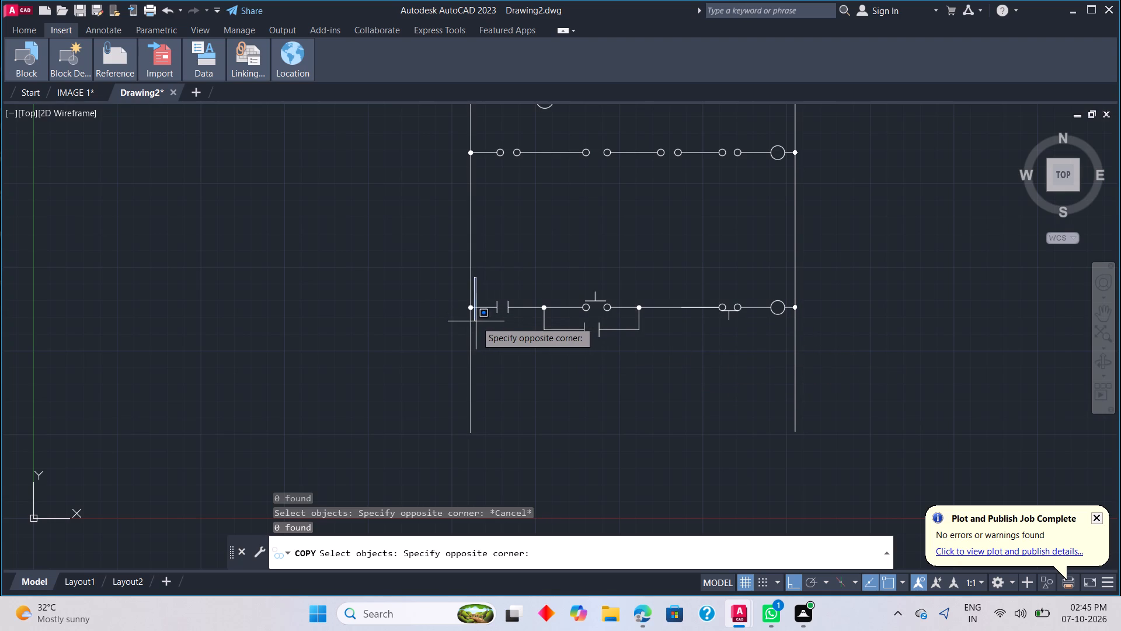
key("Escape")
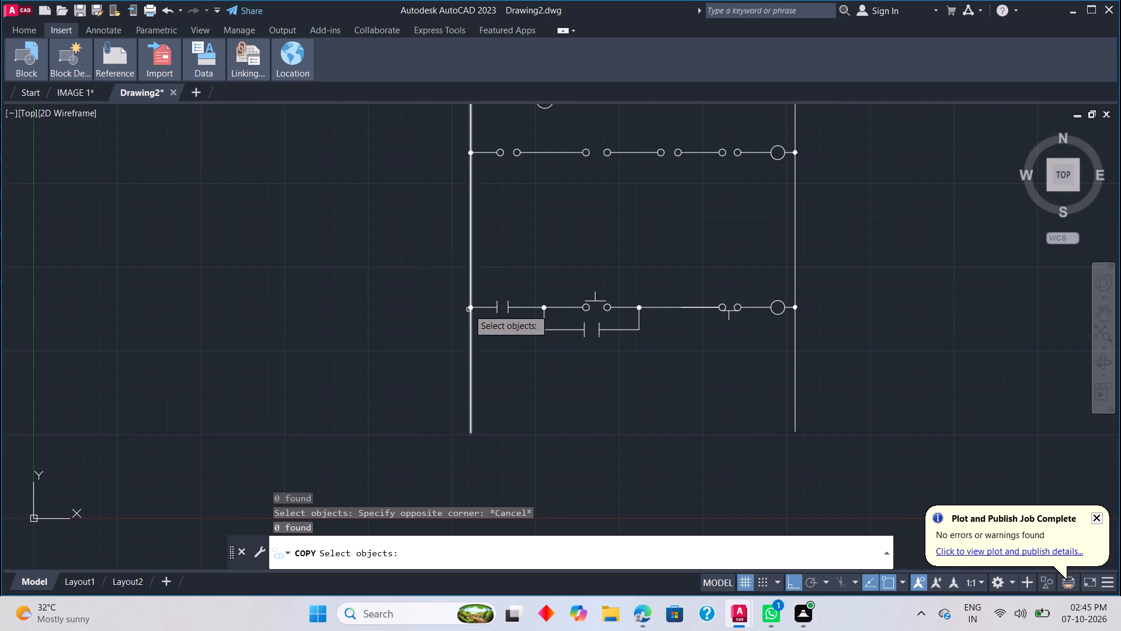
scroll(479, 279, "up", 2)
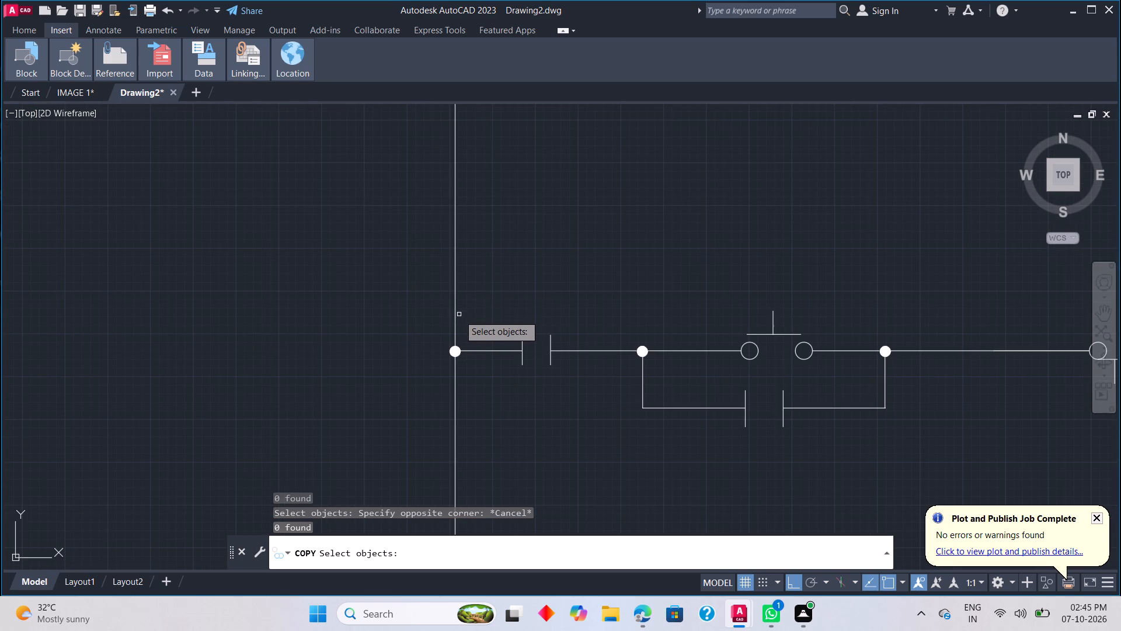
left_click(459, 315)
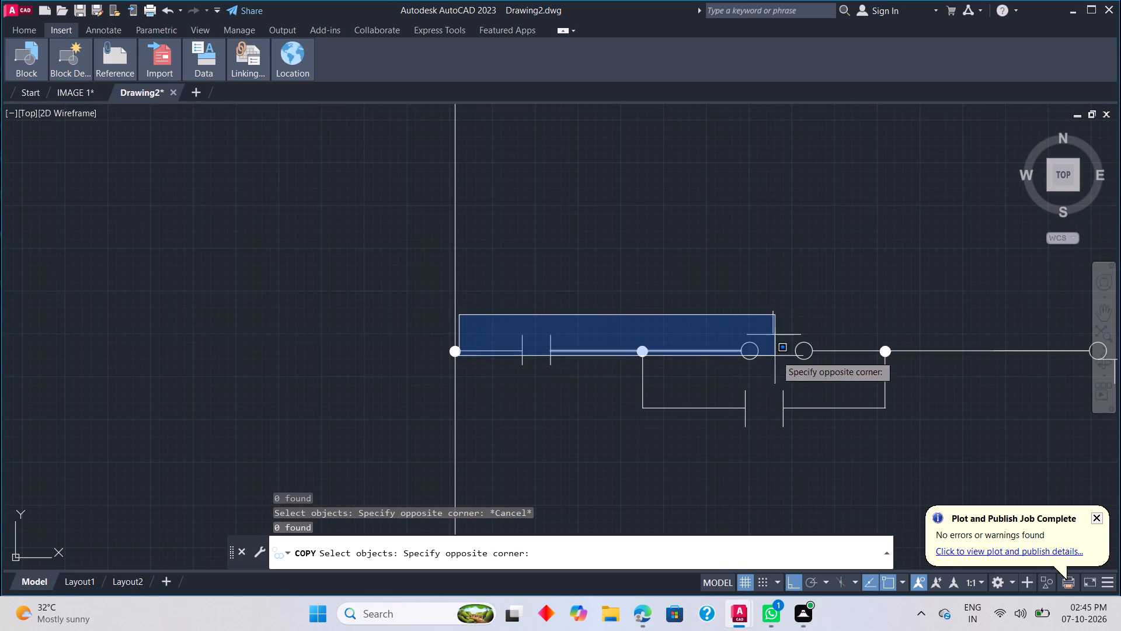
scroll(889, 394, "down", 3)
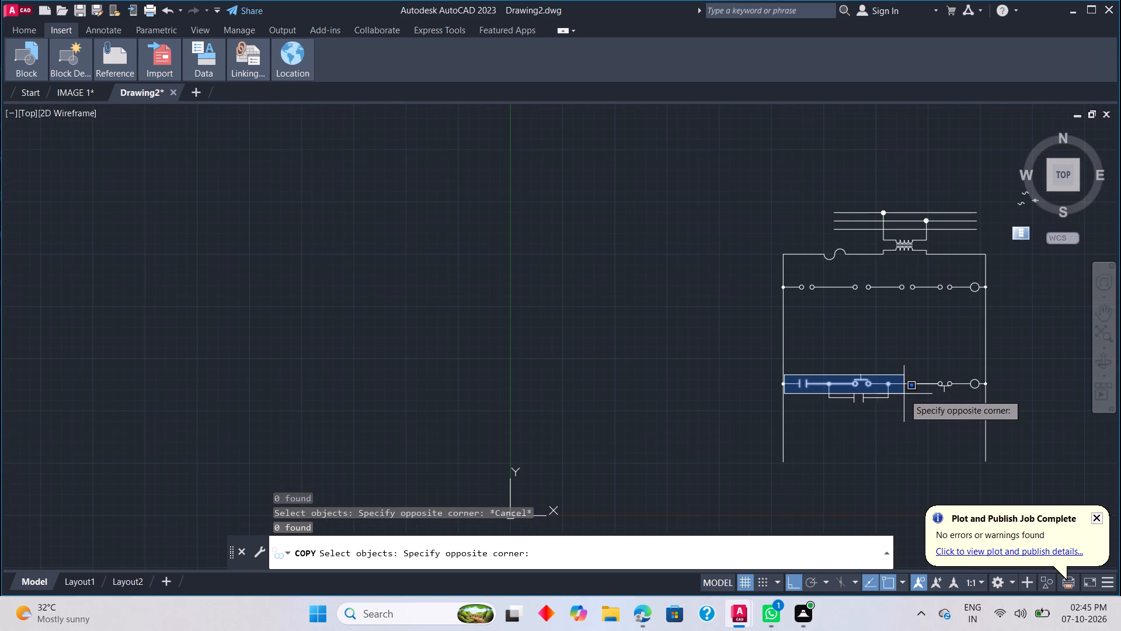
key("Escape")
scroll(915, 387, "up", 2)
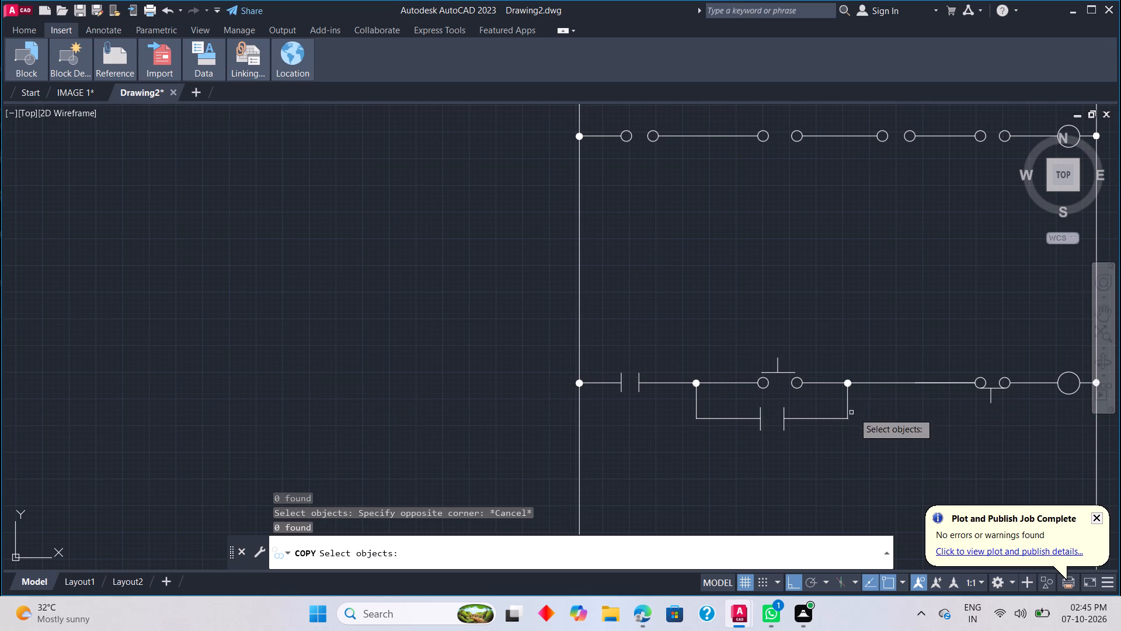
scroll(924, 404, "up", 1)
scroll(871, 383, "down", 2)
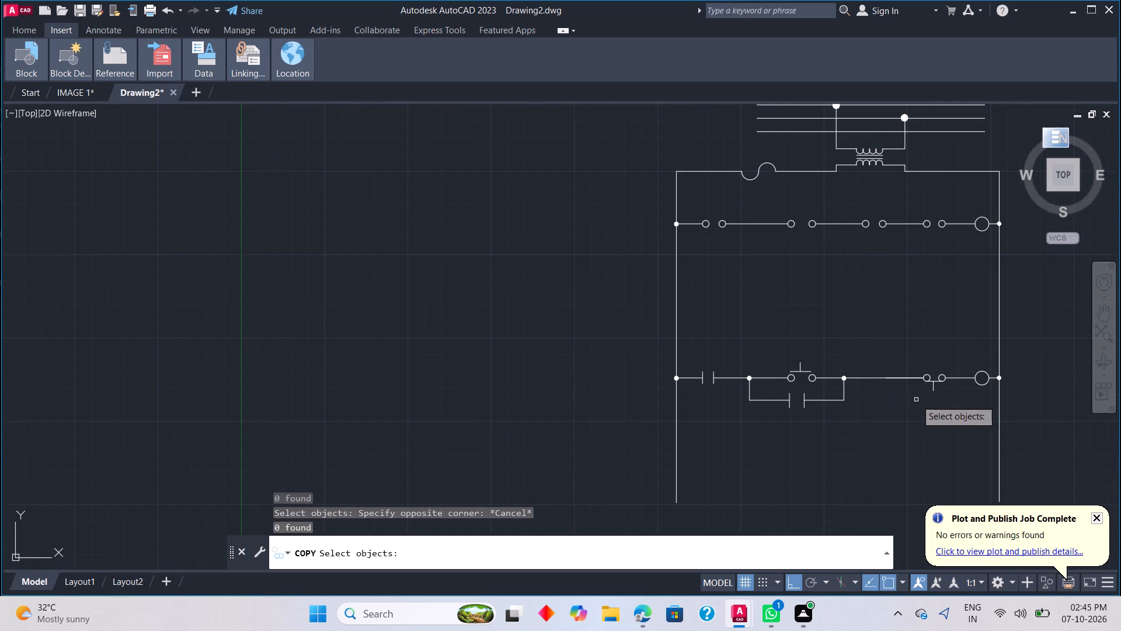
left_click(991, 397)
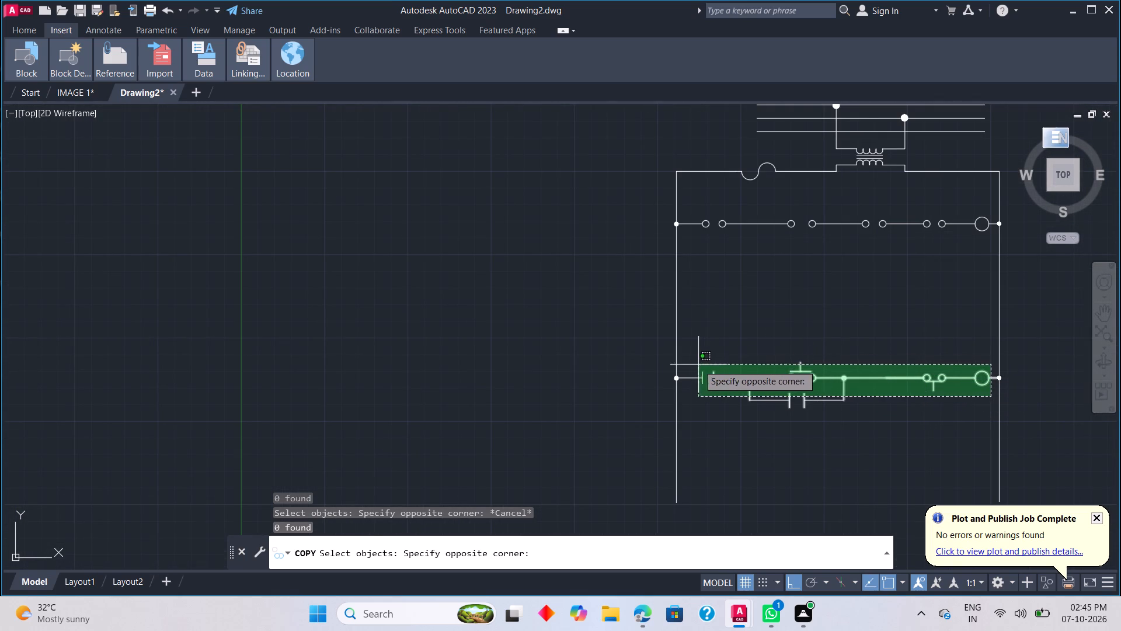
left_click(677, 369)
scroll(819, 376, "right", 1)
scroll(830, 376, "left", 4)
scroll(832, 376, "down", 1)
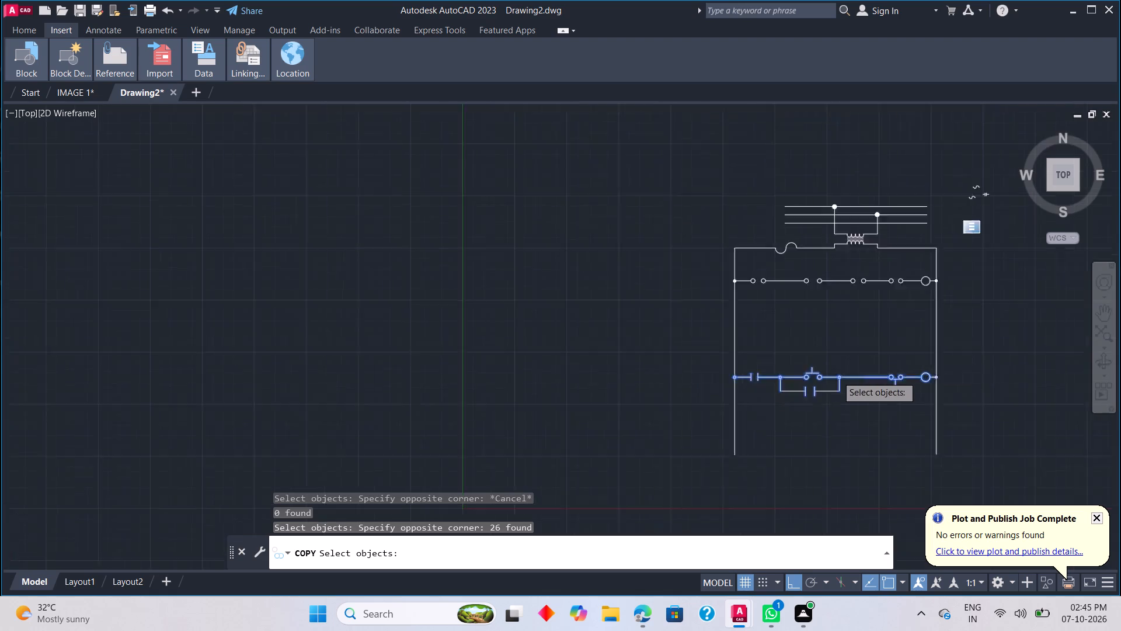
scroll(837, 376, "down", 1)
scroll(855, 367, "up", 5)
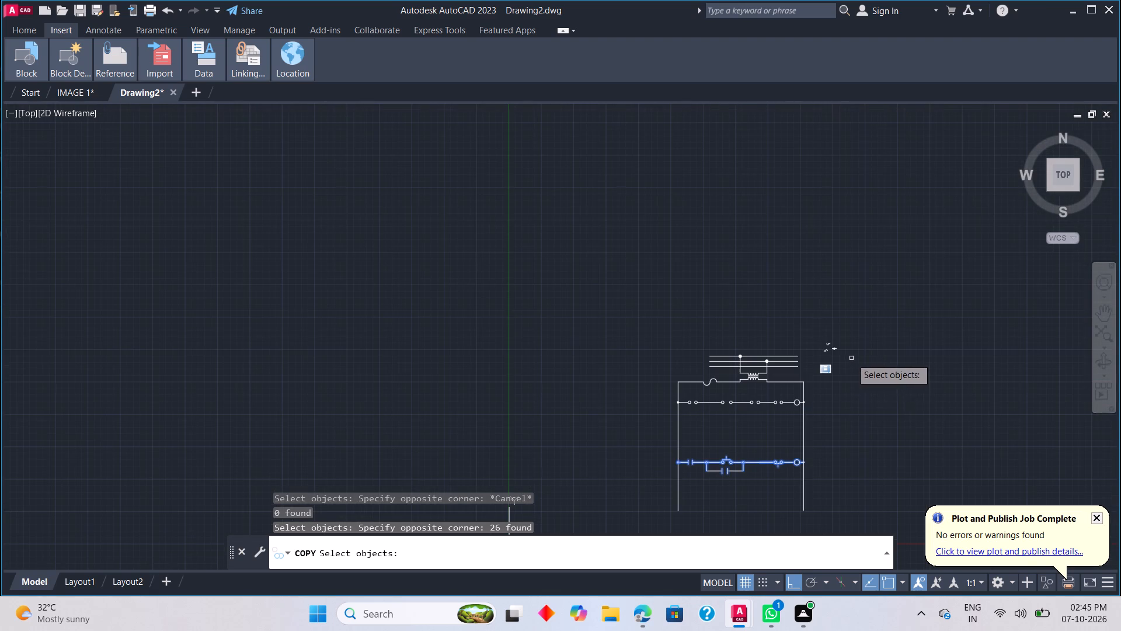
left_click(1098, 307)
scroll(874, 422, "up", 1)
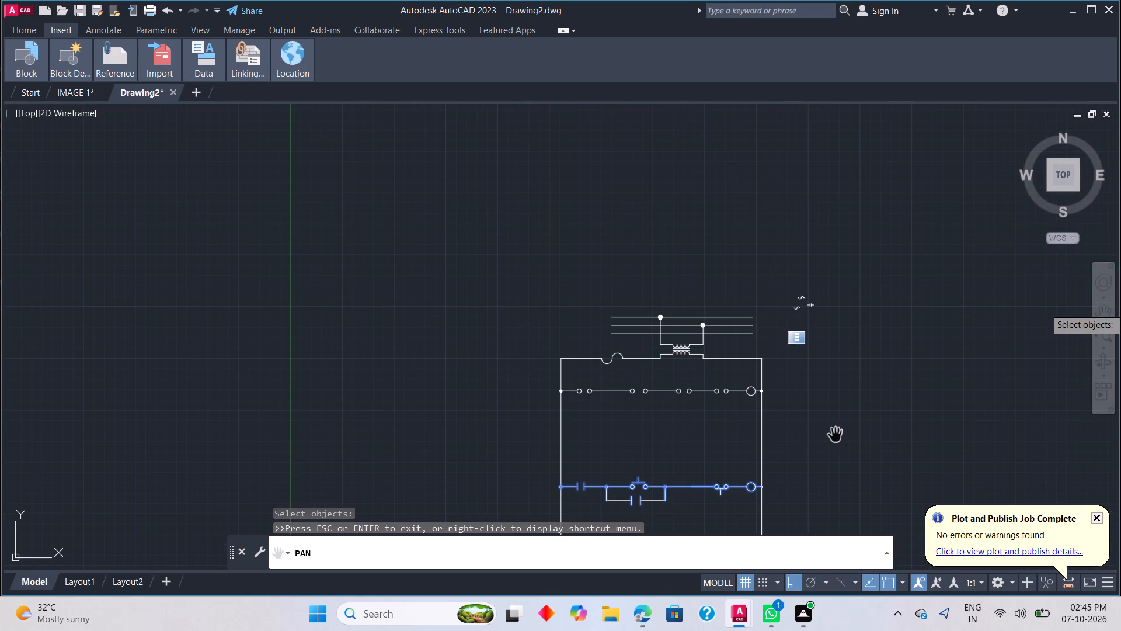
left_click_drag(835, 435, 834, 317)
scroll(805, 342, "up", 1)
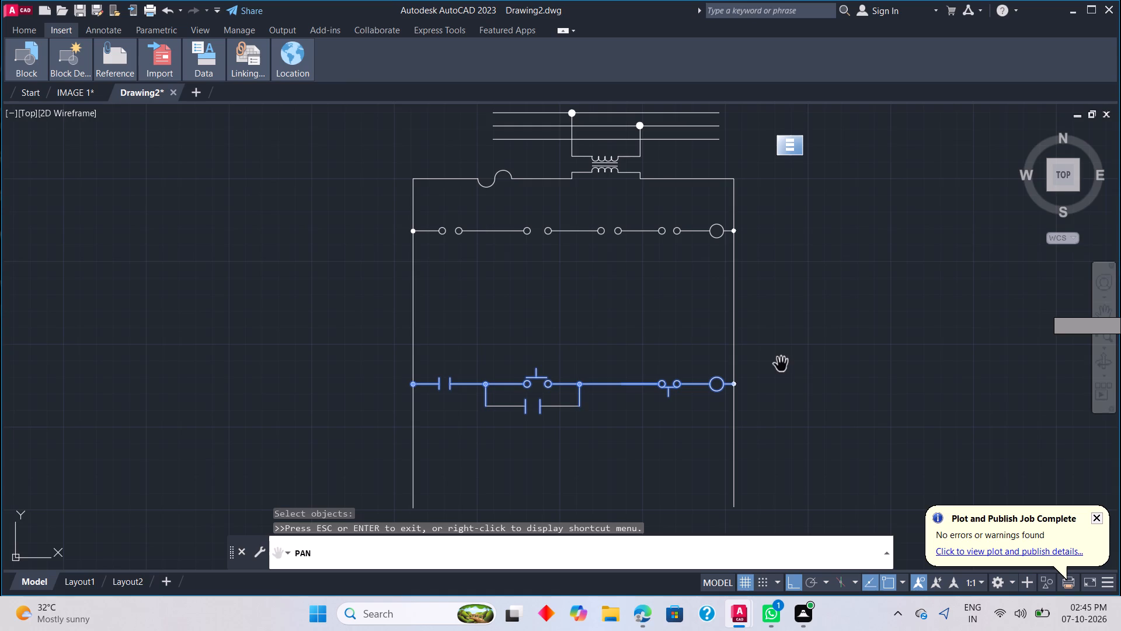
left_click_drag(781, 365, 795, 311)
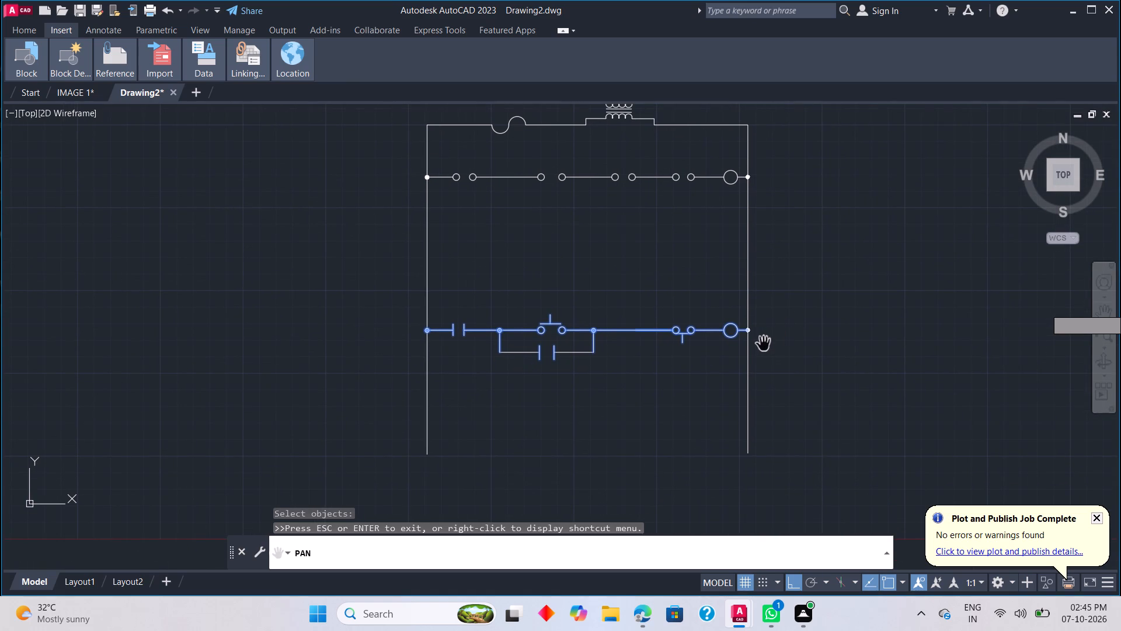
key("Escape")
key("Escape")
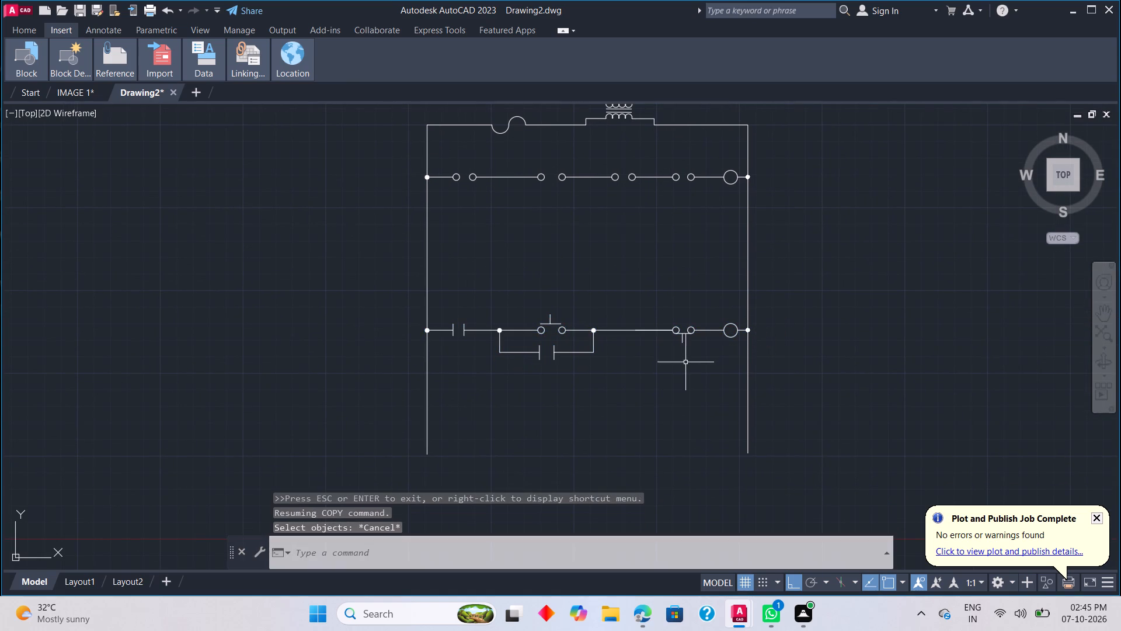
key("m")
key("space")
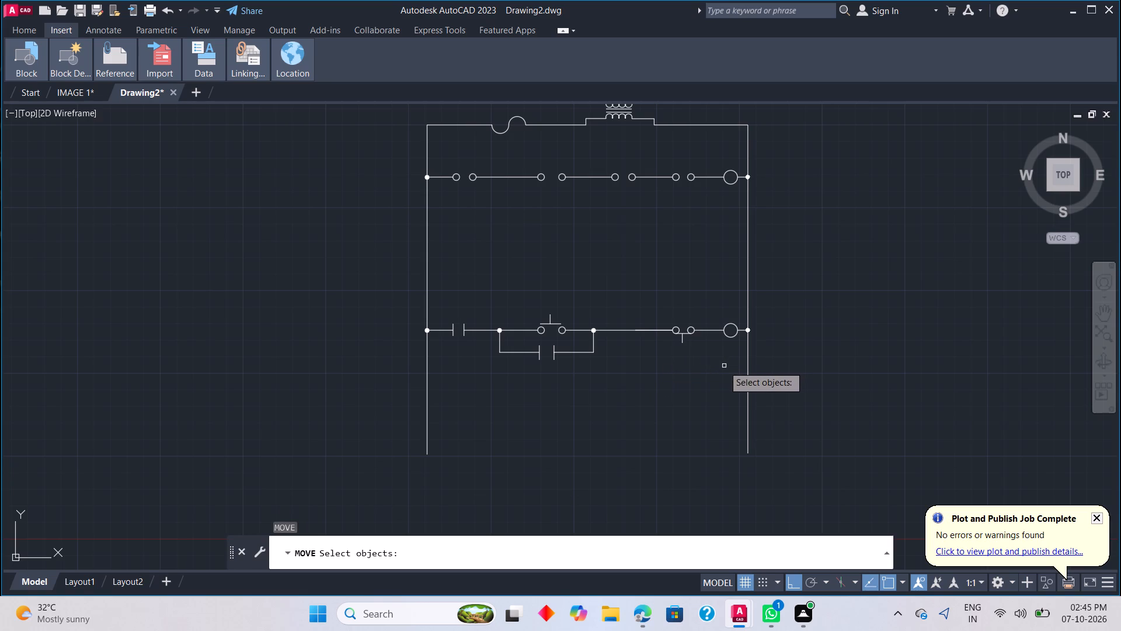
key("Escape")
Copy the whole lower rung, with its contacts, parallel branch and coil, about 70 units straight down between the rails.
key("c")
key("o")
key("space")
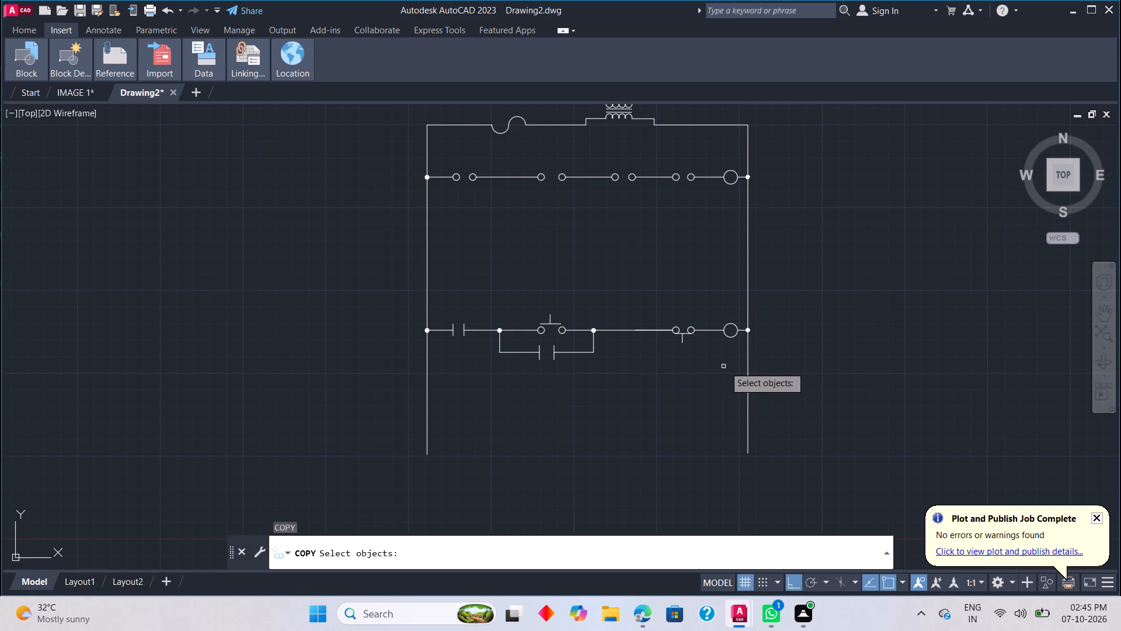
left_click(739, 367)
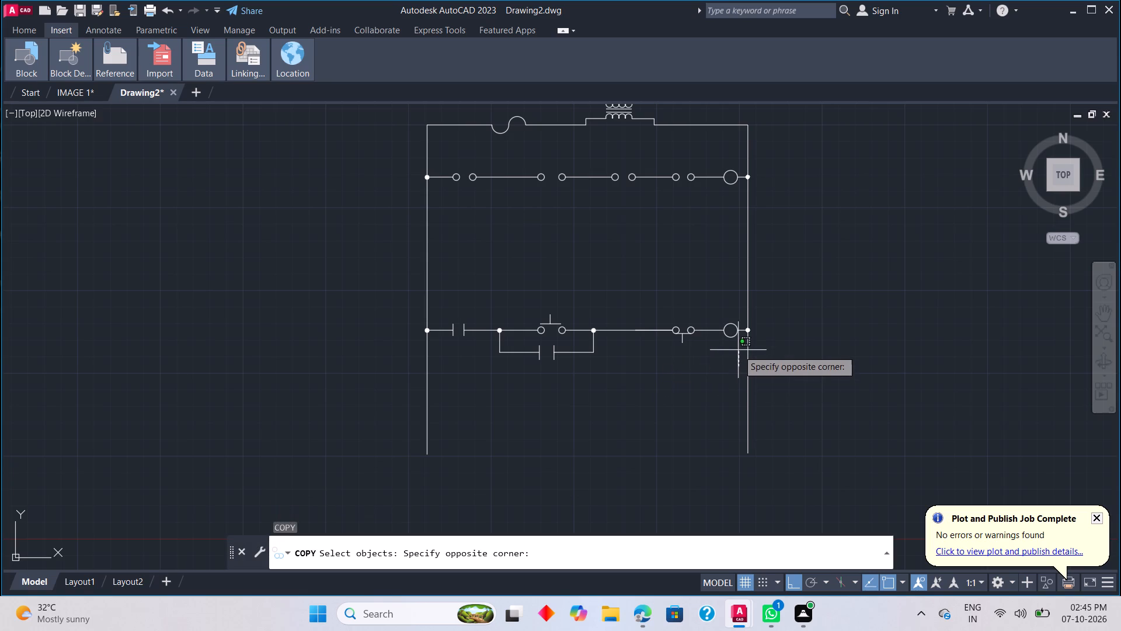
left_click(429, 320)
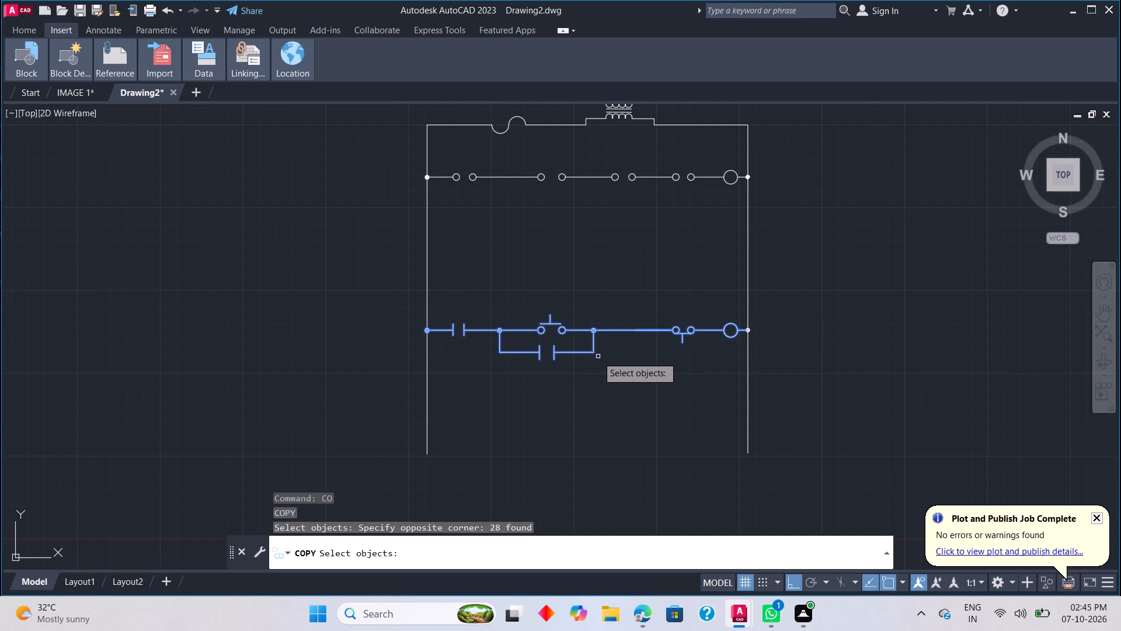
key("space")
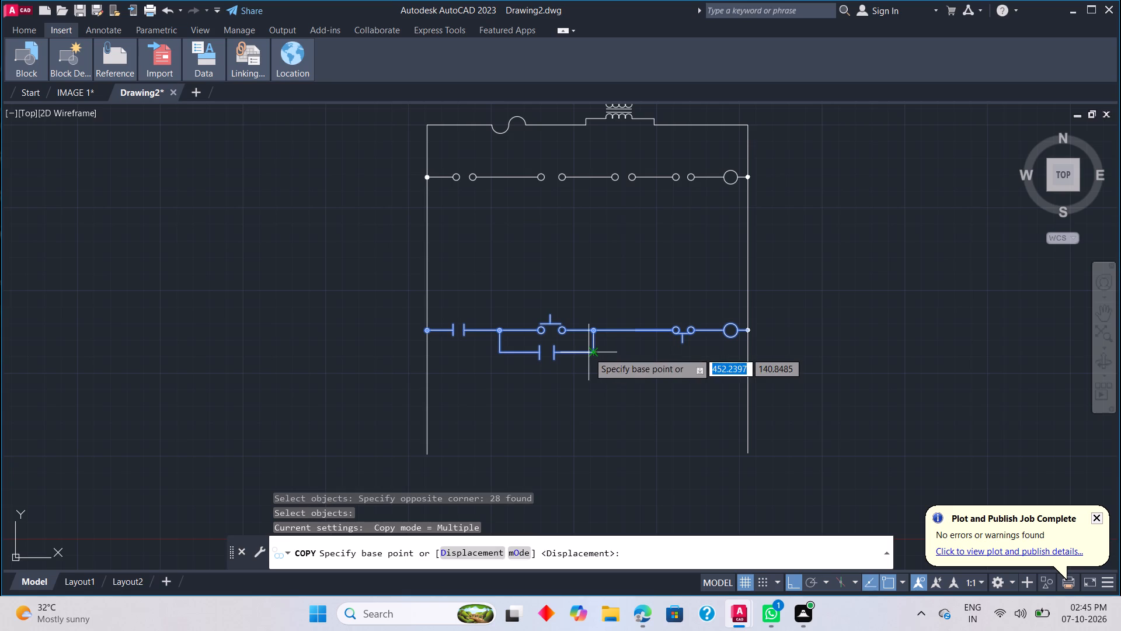
left_click(593, 350)
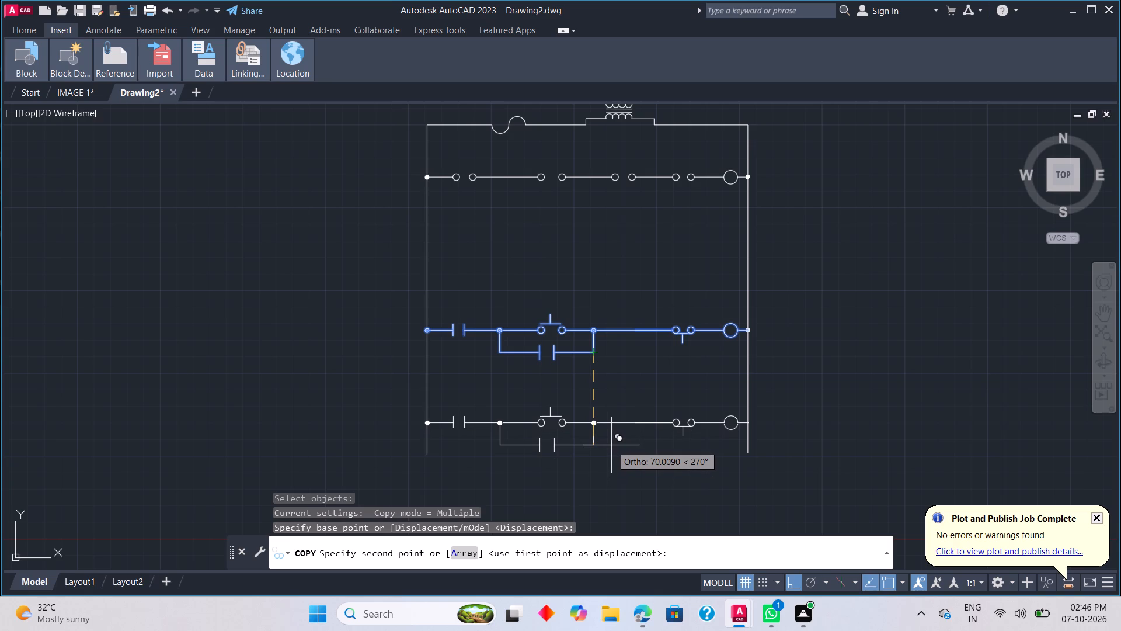
left_click(611, 445)
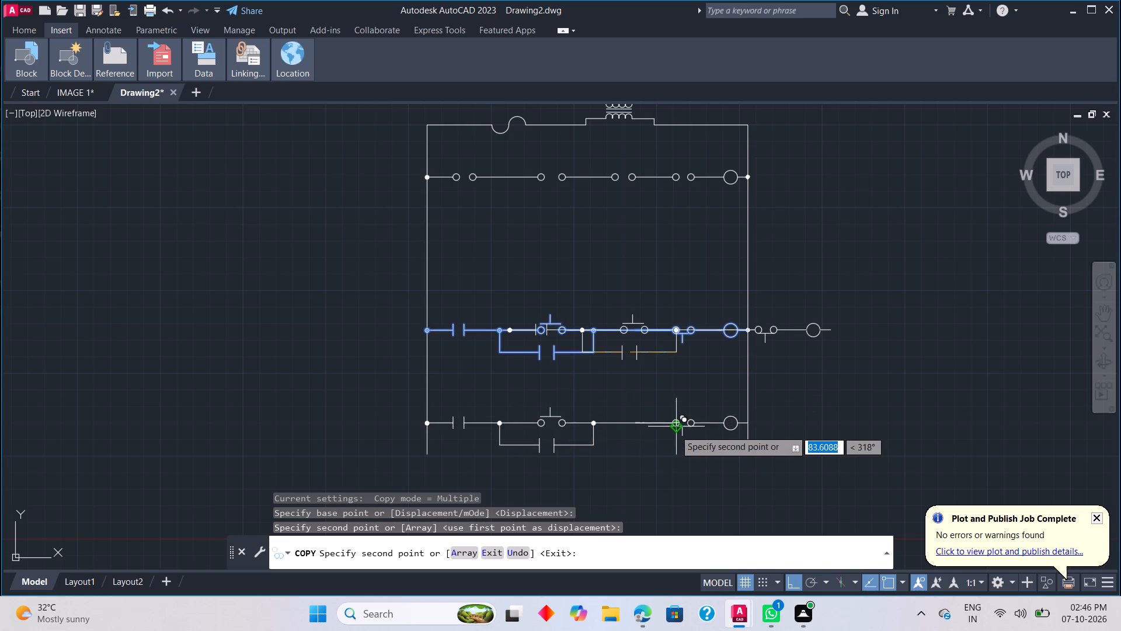
key("Escape")
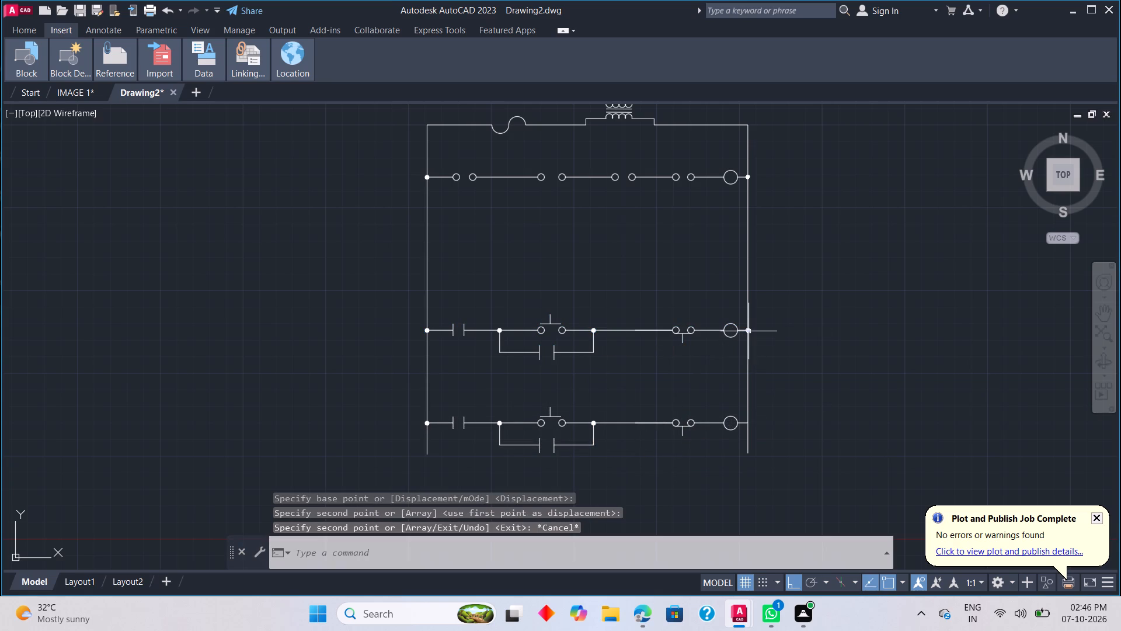
Copy the right rail's junction dot from the middle rung about 70 units straight down to the bottom rung's end.
left_click(748, 331)
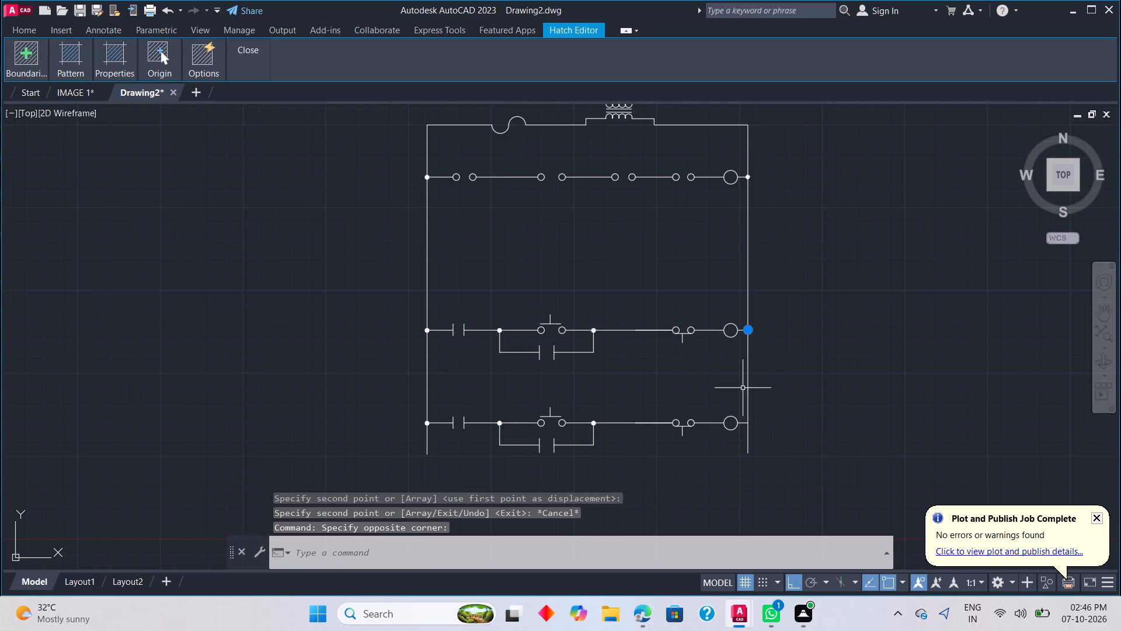
right_click(739, 382)
left_click(762, 344)
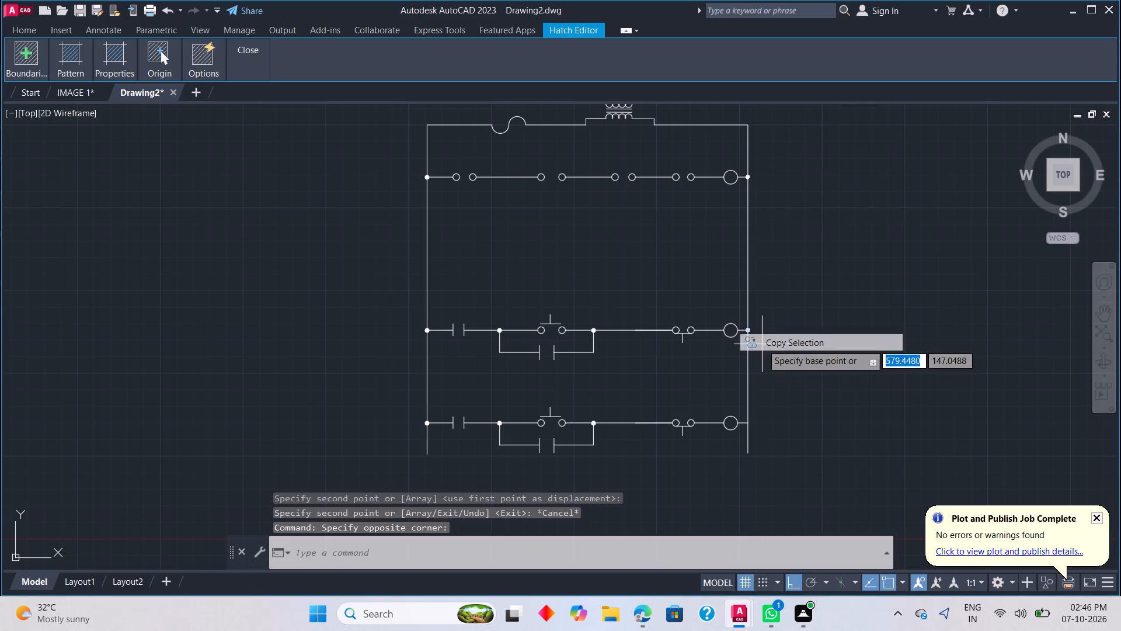
left_click(751, 334)
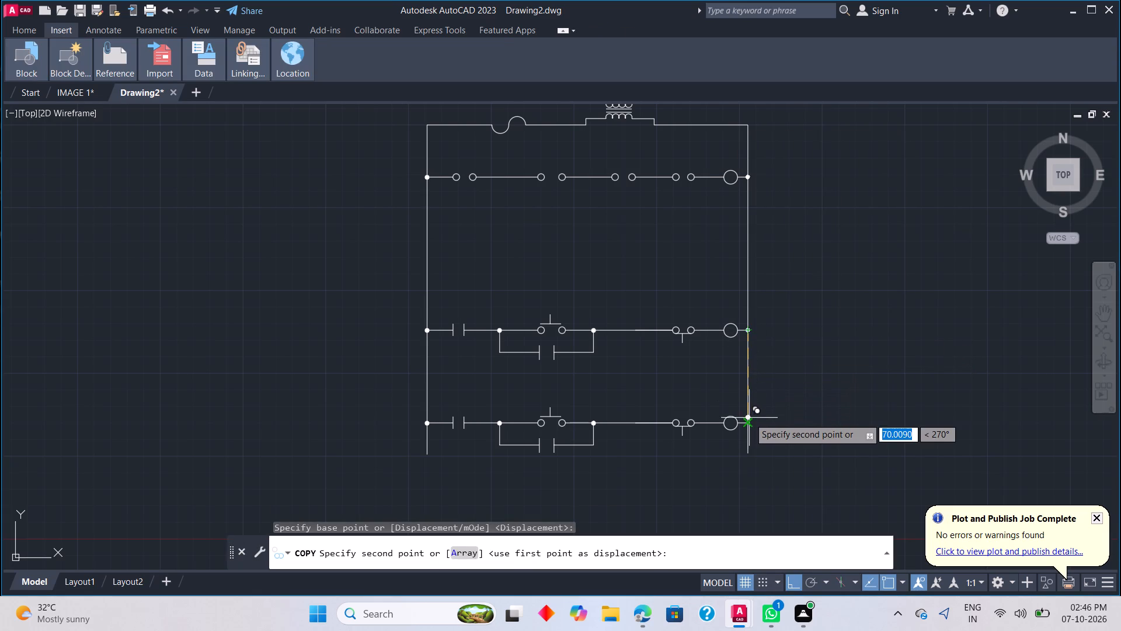
left_click(750, 422)
key("Escape")
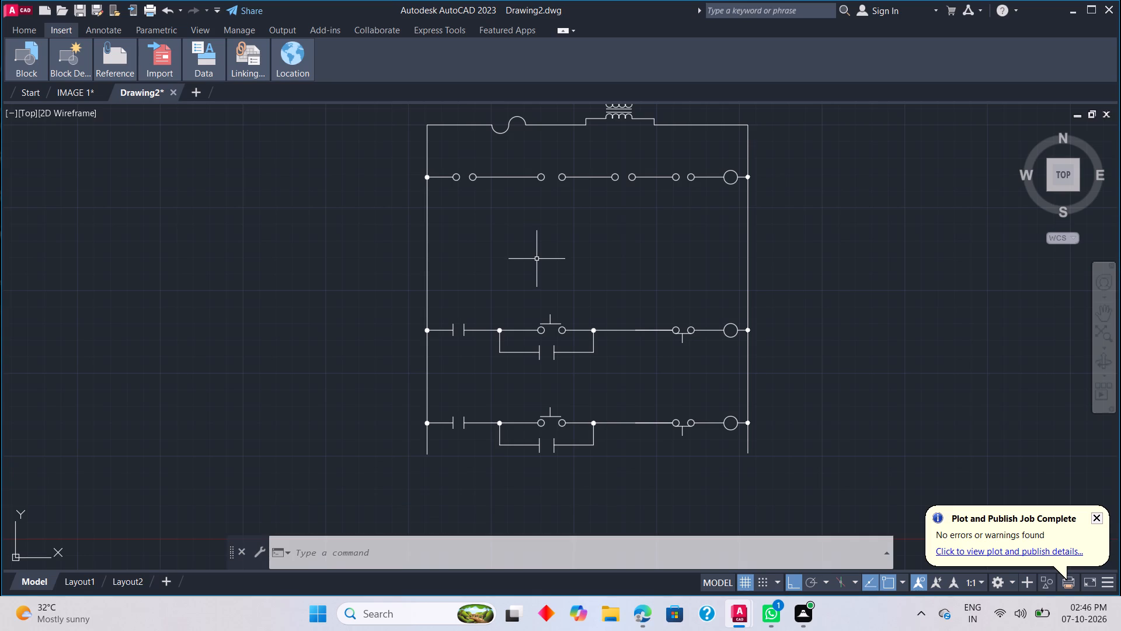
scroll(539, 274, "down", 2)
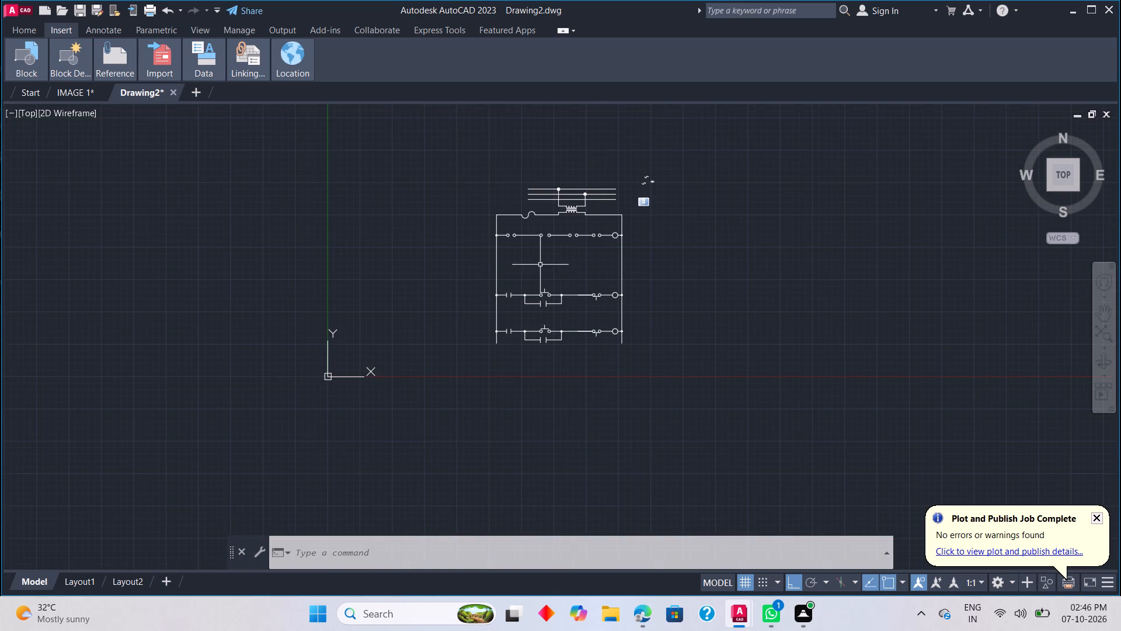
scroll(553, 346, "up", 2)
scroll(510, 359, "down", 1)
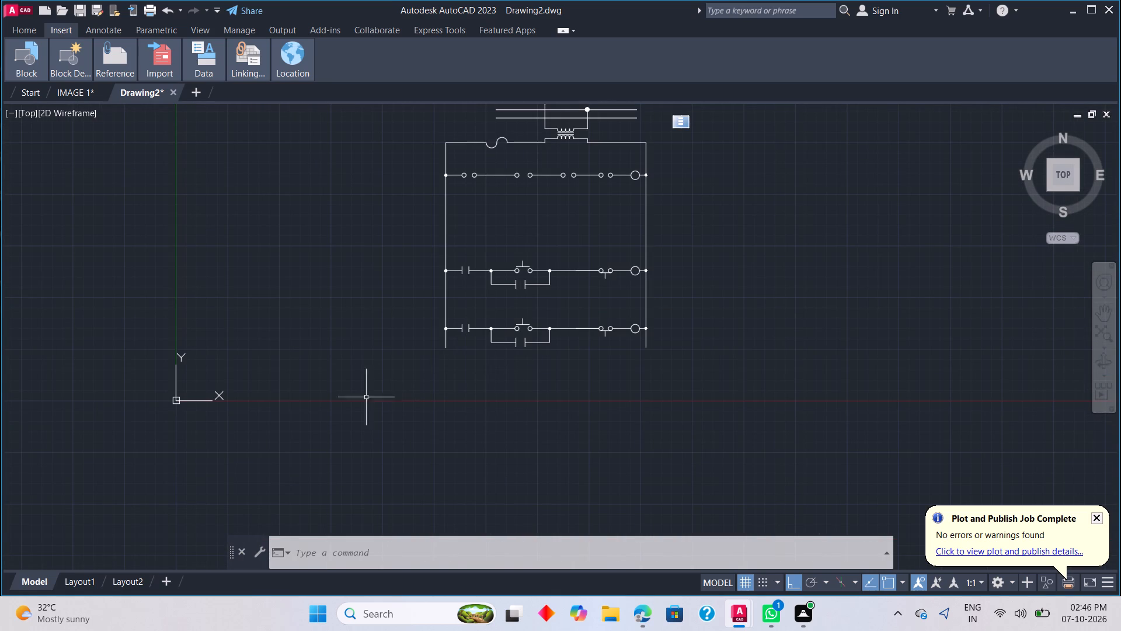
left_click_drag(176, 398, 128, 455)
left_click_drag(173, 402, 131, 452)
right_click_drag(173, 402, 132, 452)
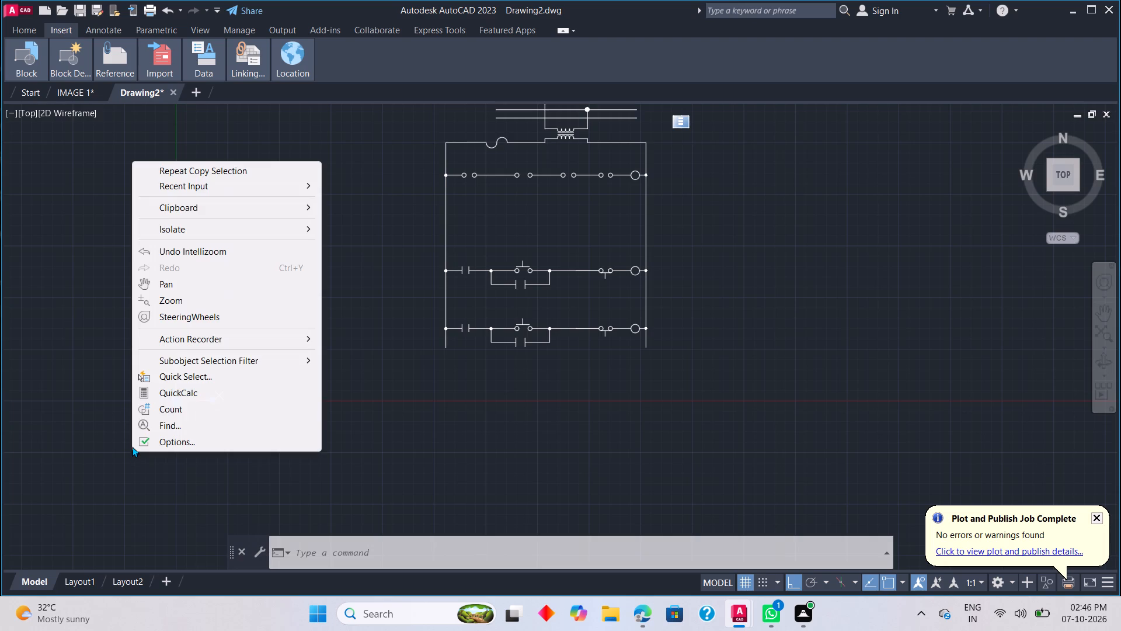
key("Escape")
Erase the small stray objects beside the three supply lines, to the right of the transformer.
scroll(284, 347, "down", 2)
scroll(294, 336, "up", 1)
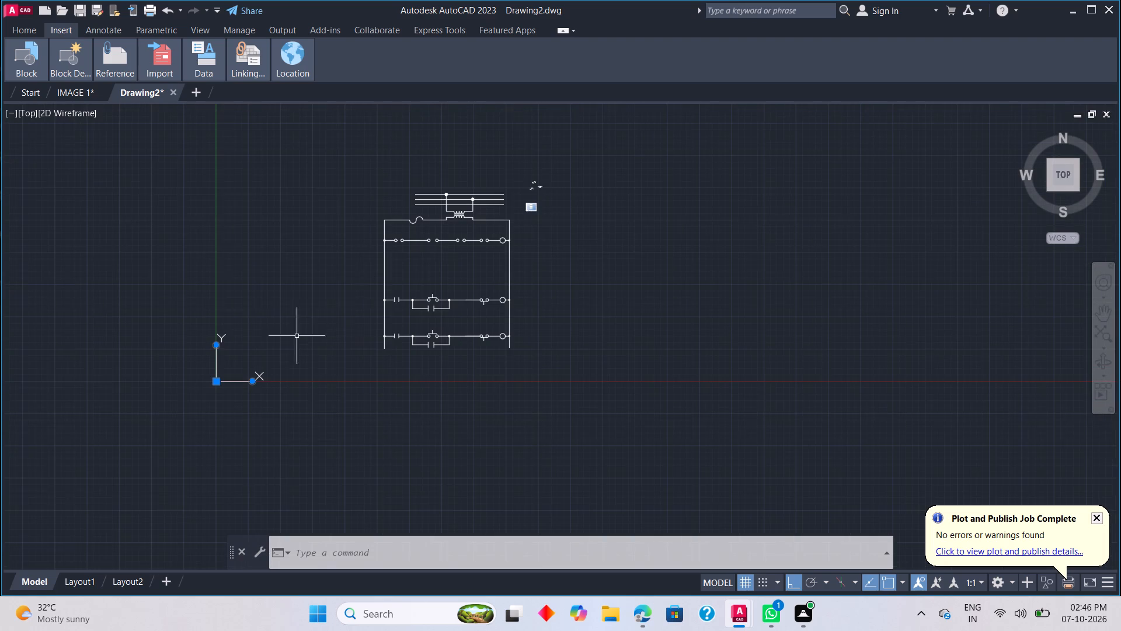
left_click_drag(524, 177, 546, 189)
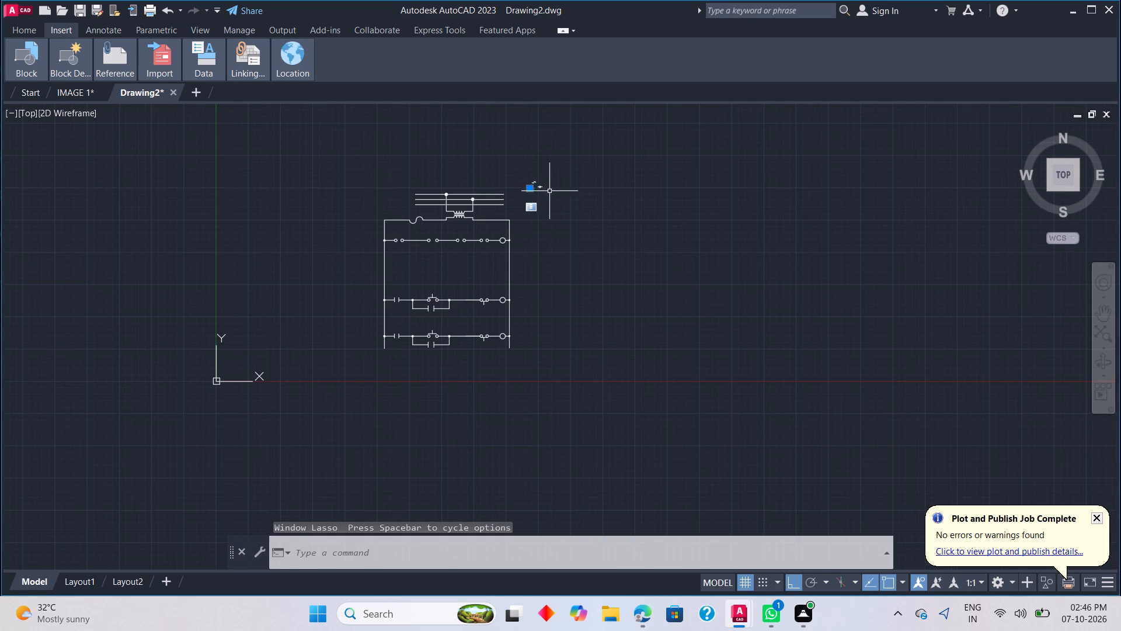
key("Delete")
left_click_drag(518, 174, 531, 235)
key("Delete")
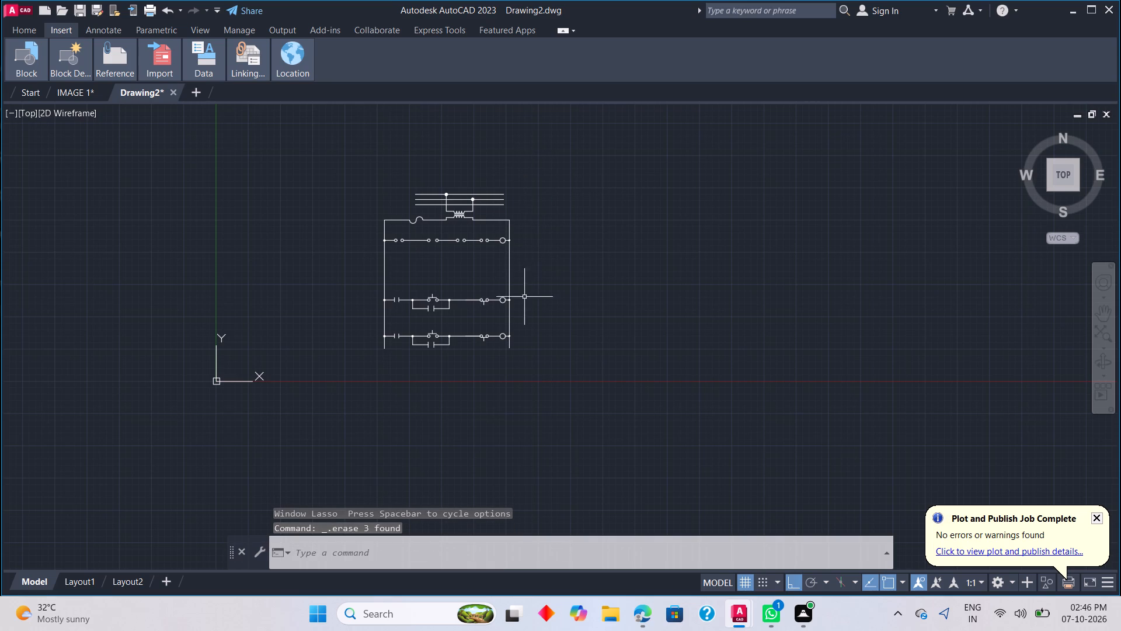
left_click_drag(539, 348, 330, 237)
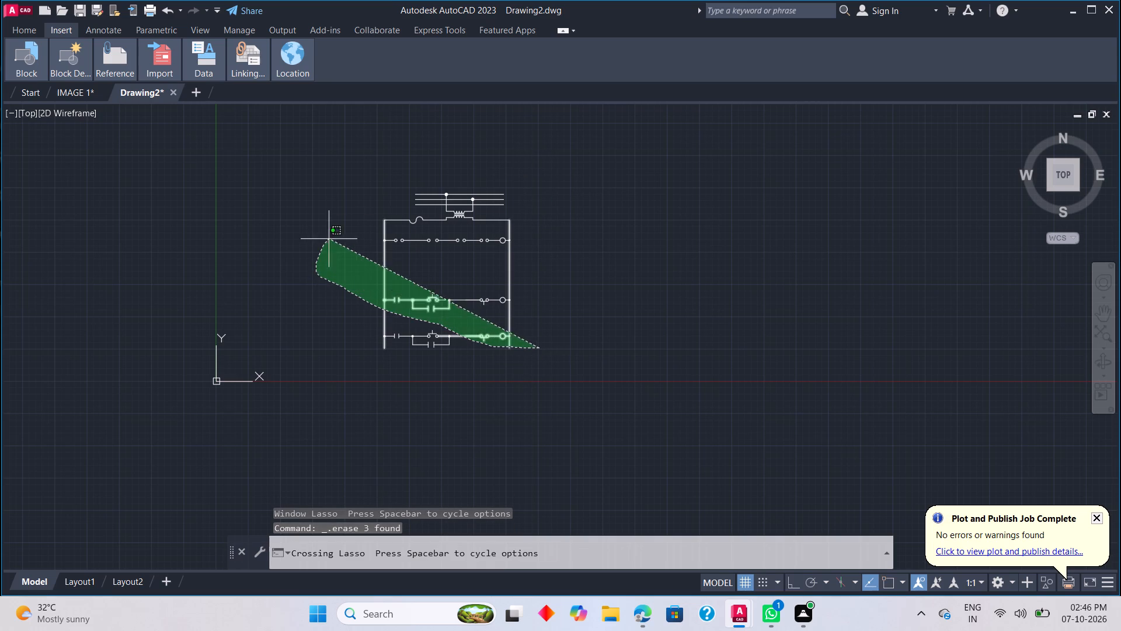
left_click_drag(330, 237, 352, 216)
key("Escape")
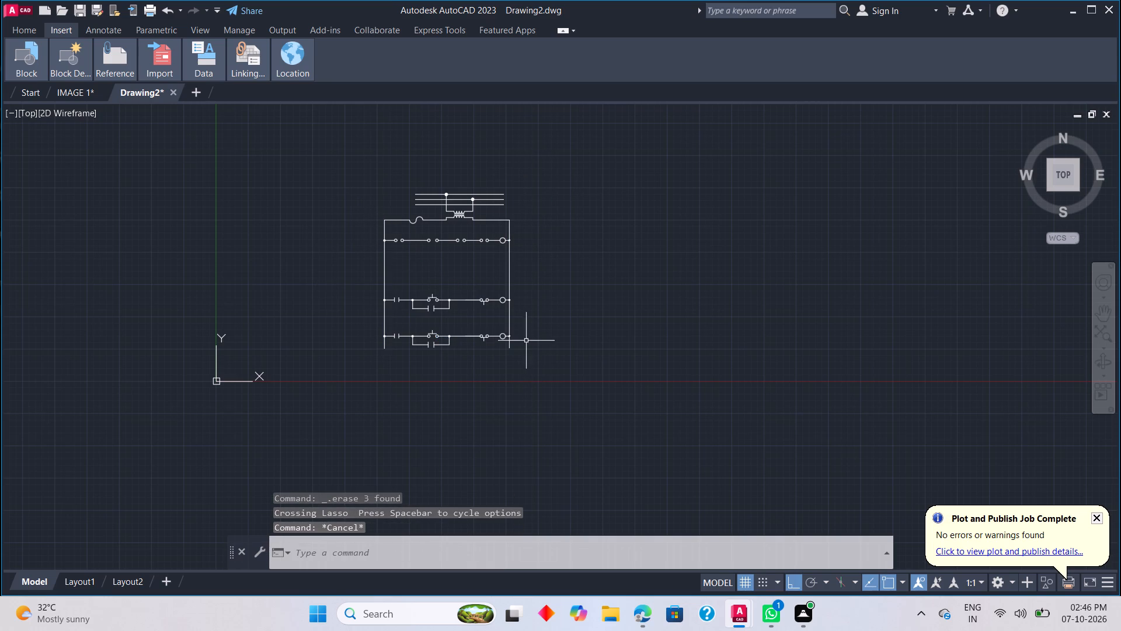
Move the whole ladder diagram, including supply lines and transformer, diagonally up and right away from the origin with Ortho off.
type("M")
key("space")
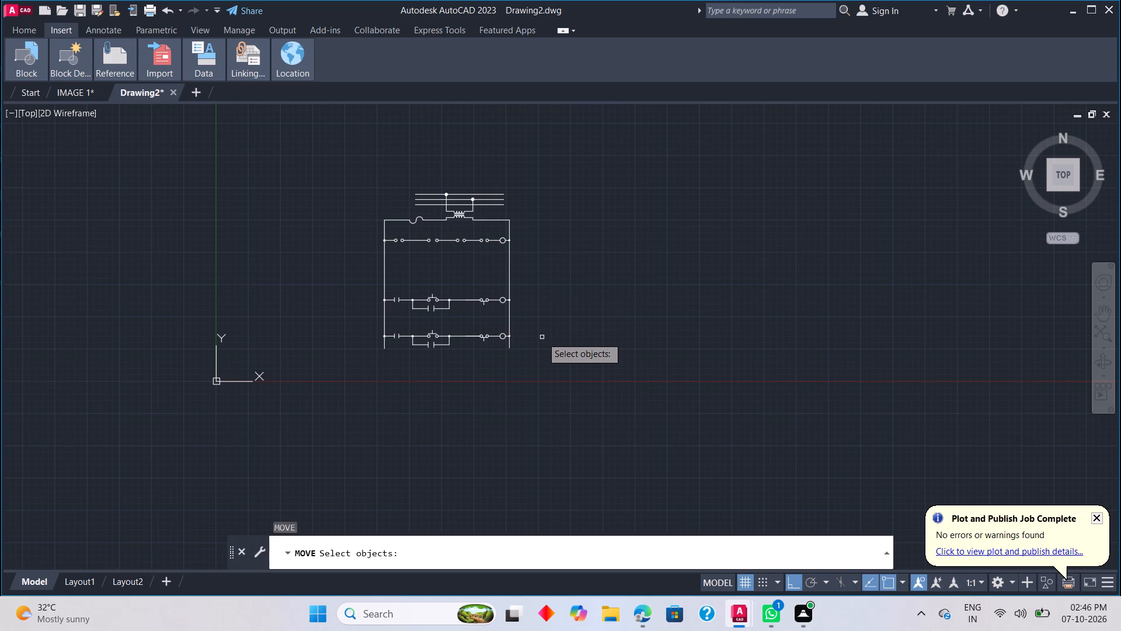
left_click(542, 344)
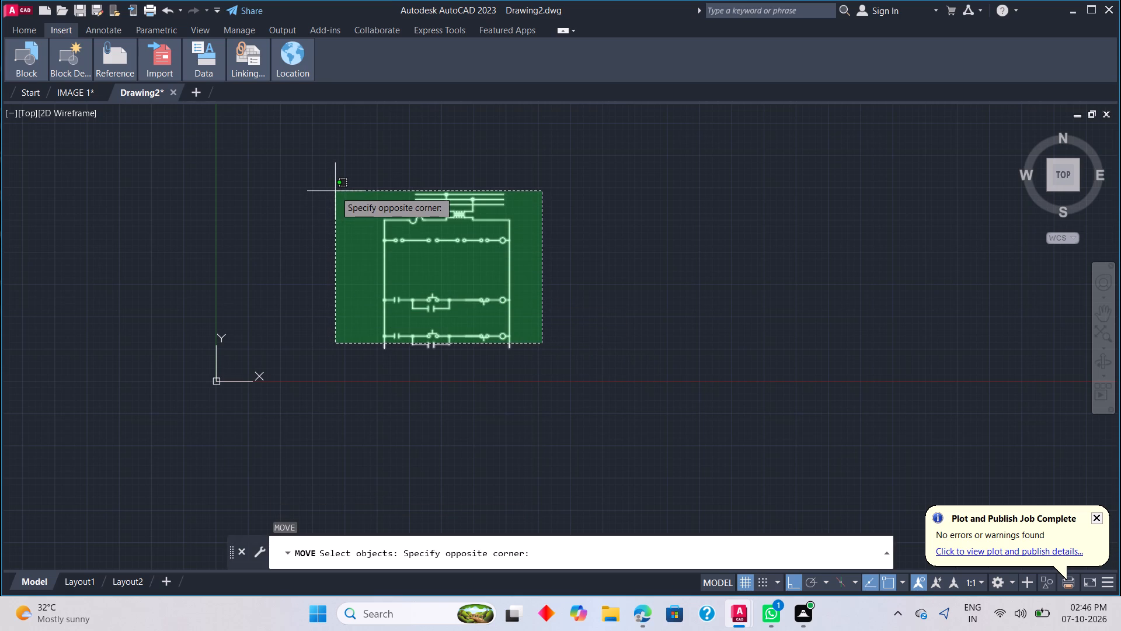
key("Escape")
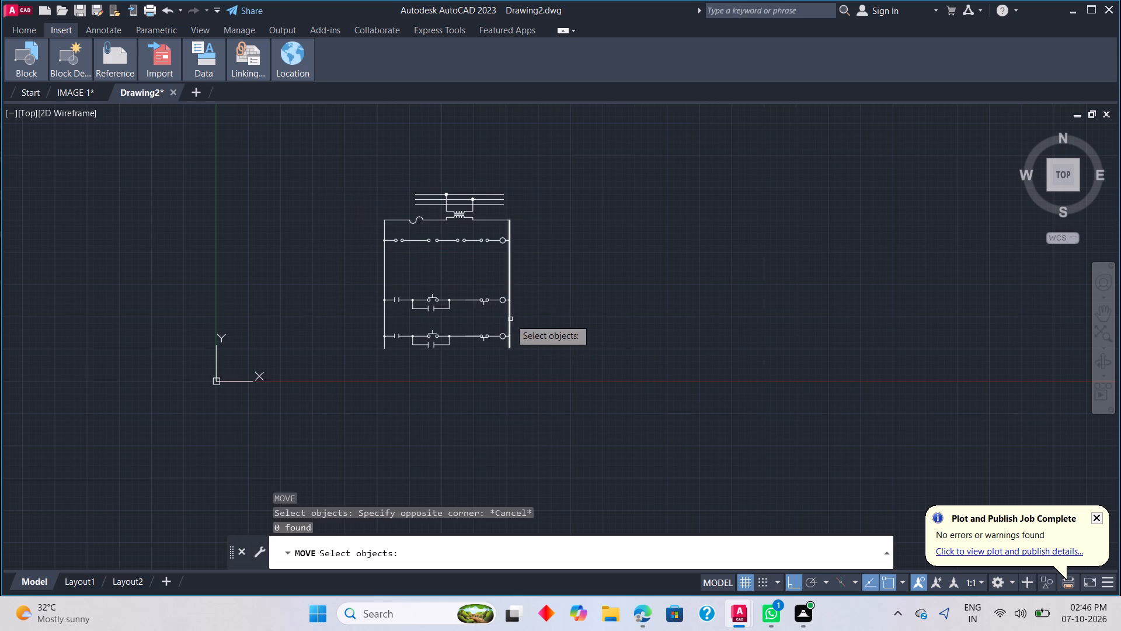
left_click(550, 367)
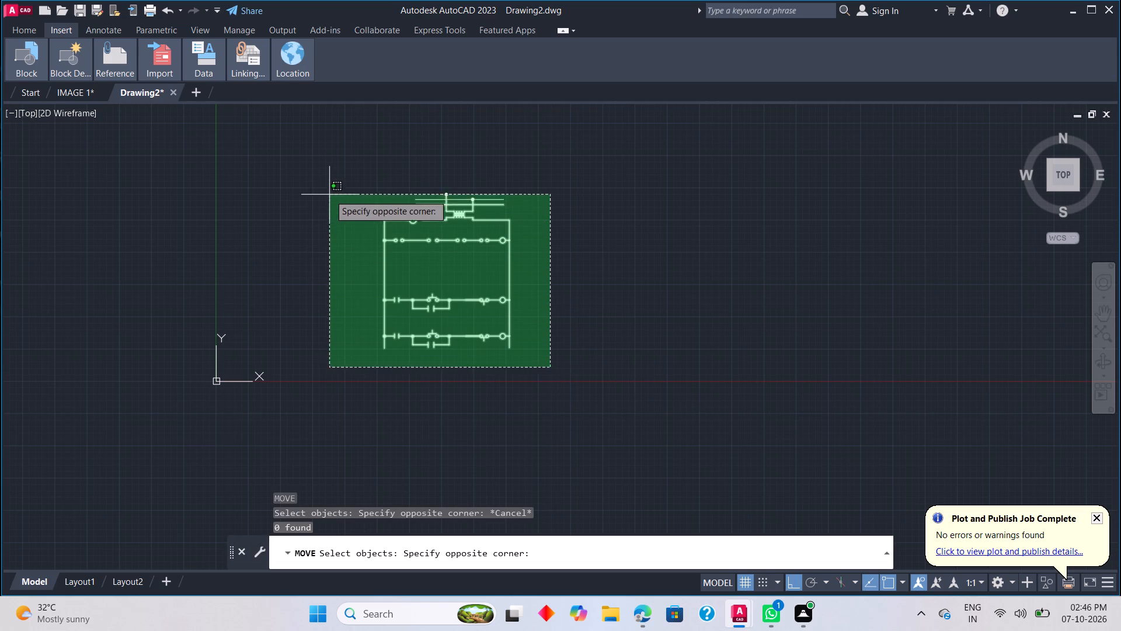
left_click(337, 175)
key("space")
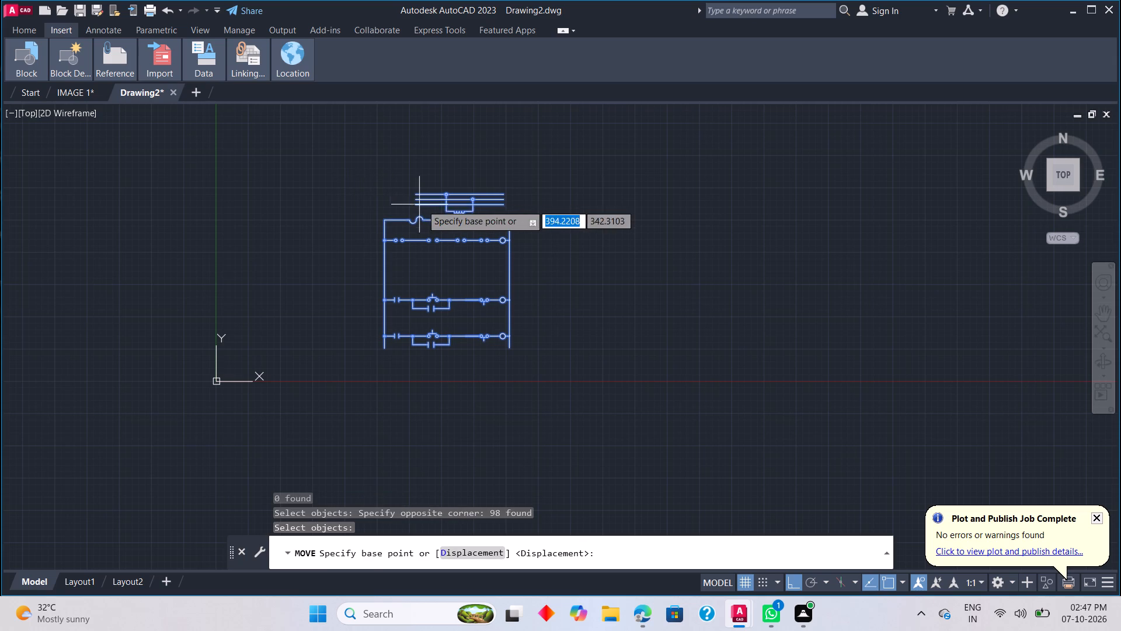
left_click_drag(443, 193, 488, 168)
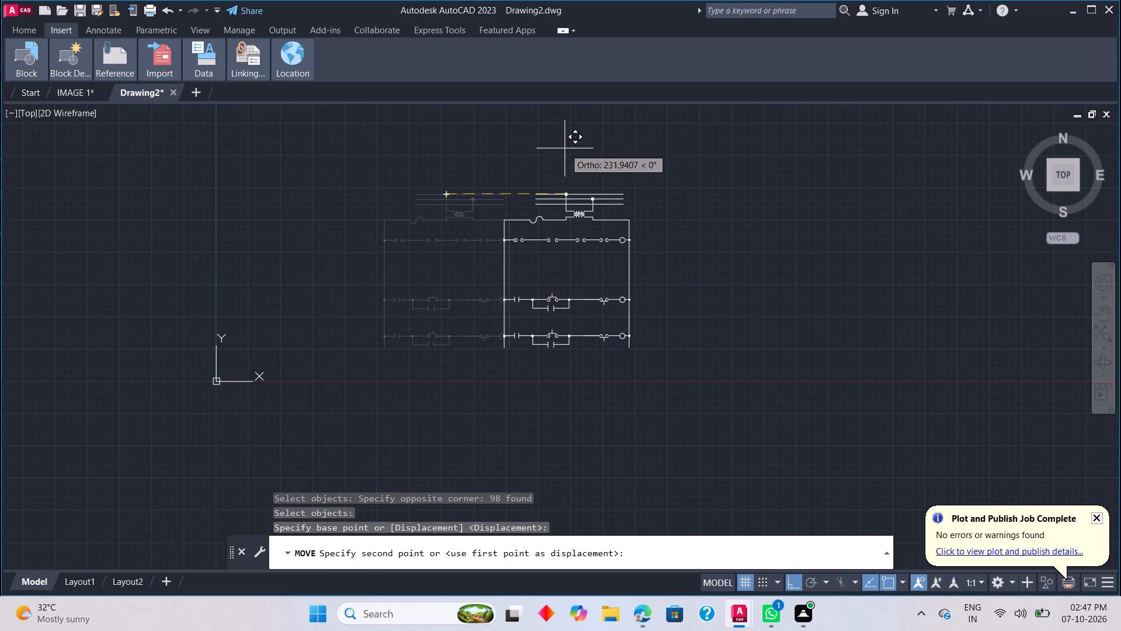
left_click(789, 582)
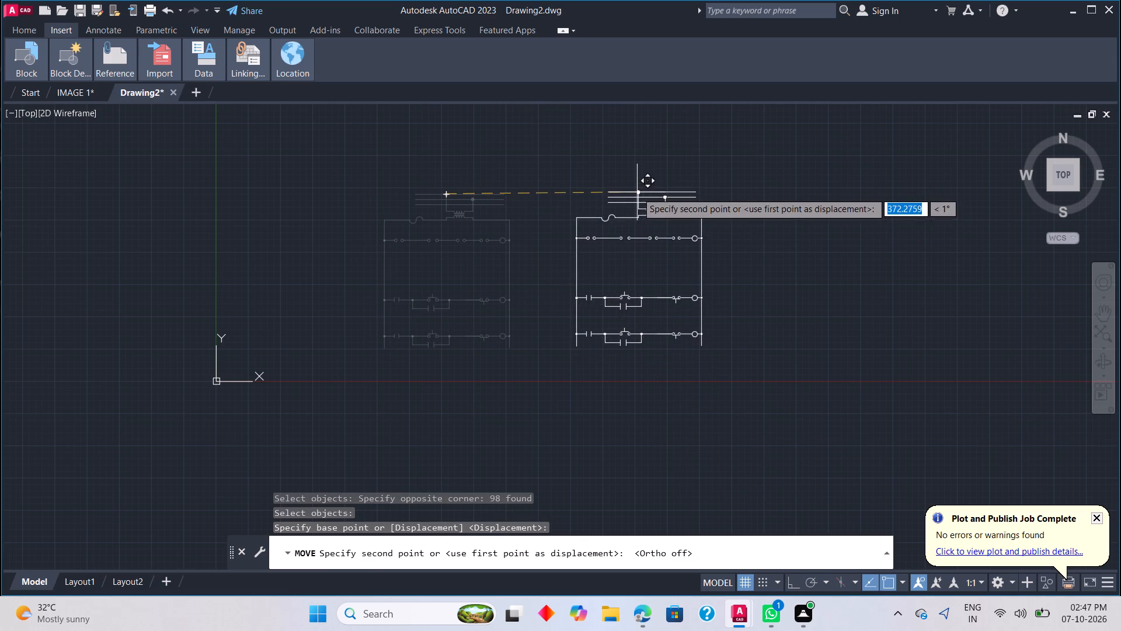
middle_click_drag(637, 192, 569, 321)
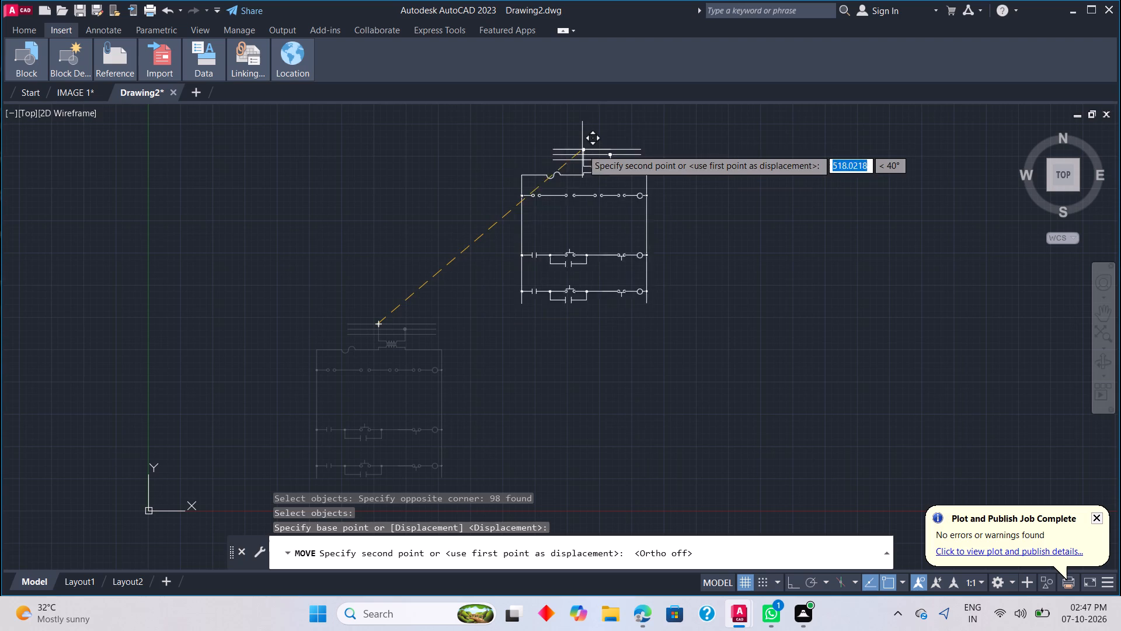
left_click(612, 131)
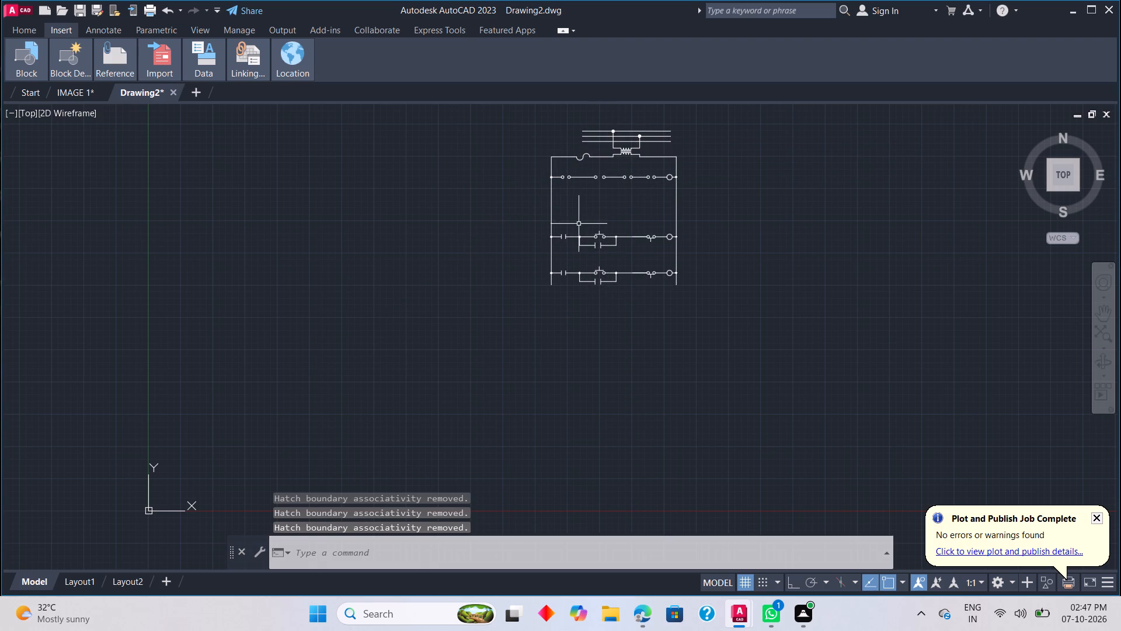
key("Escape")
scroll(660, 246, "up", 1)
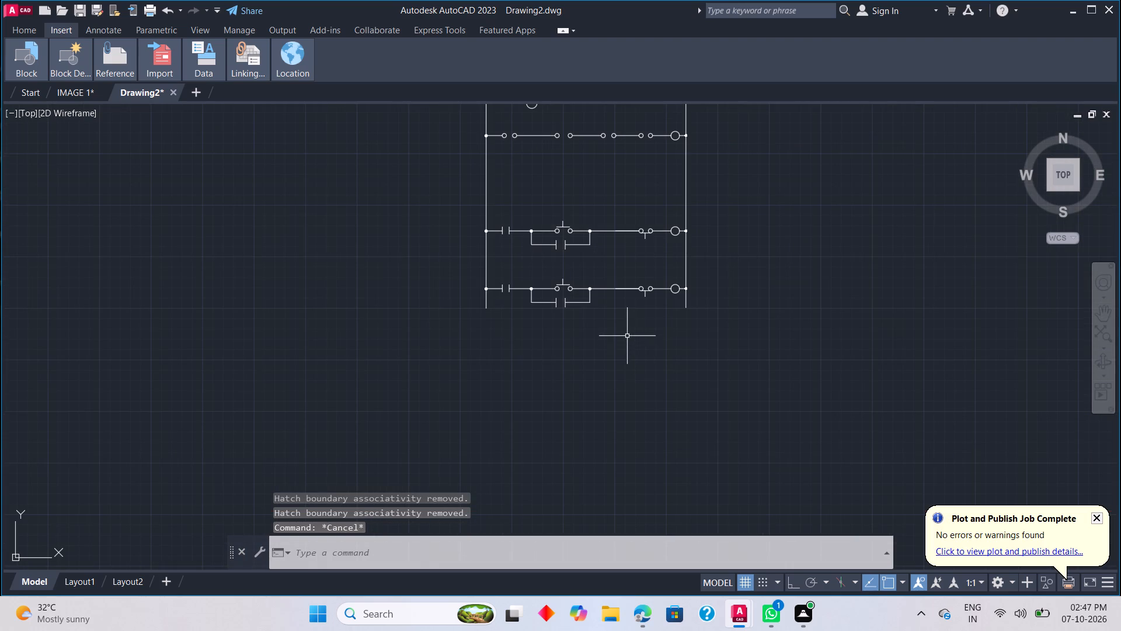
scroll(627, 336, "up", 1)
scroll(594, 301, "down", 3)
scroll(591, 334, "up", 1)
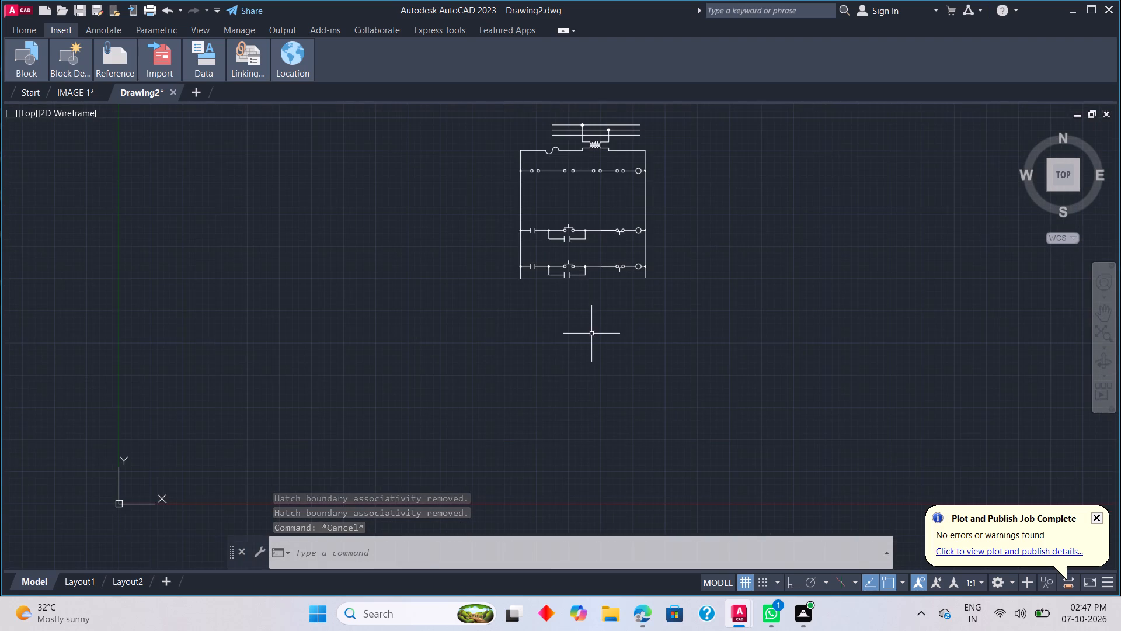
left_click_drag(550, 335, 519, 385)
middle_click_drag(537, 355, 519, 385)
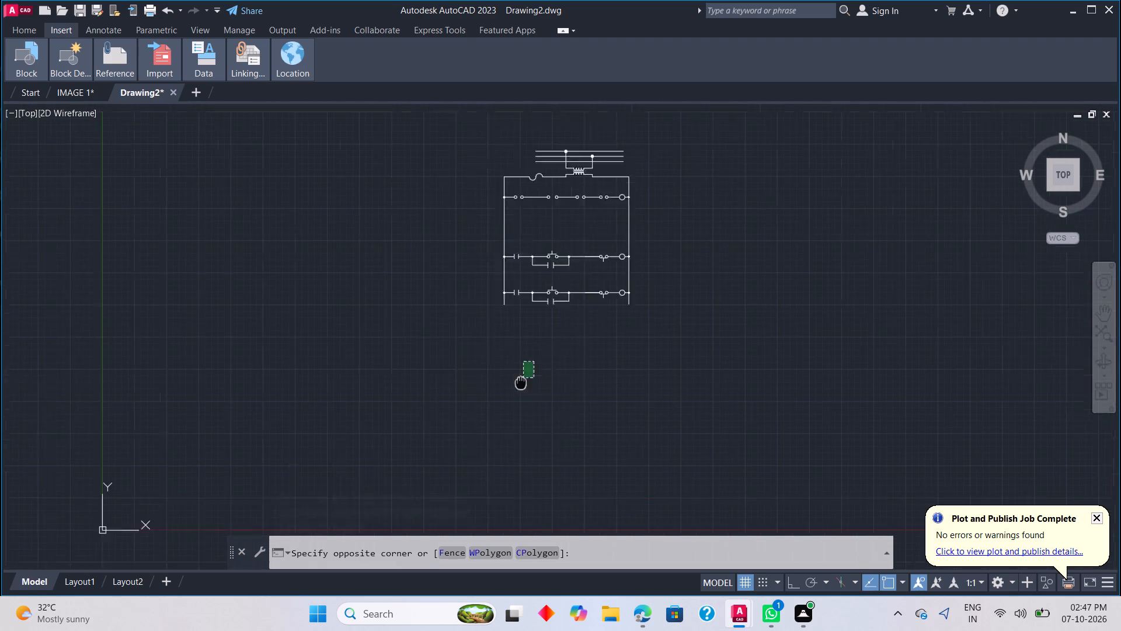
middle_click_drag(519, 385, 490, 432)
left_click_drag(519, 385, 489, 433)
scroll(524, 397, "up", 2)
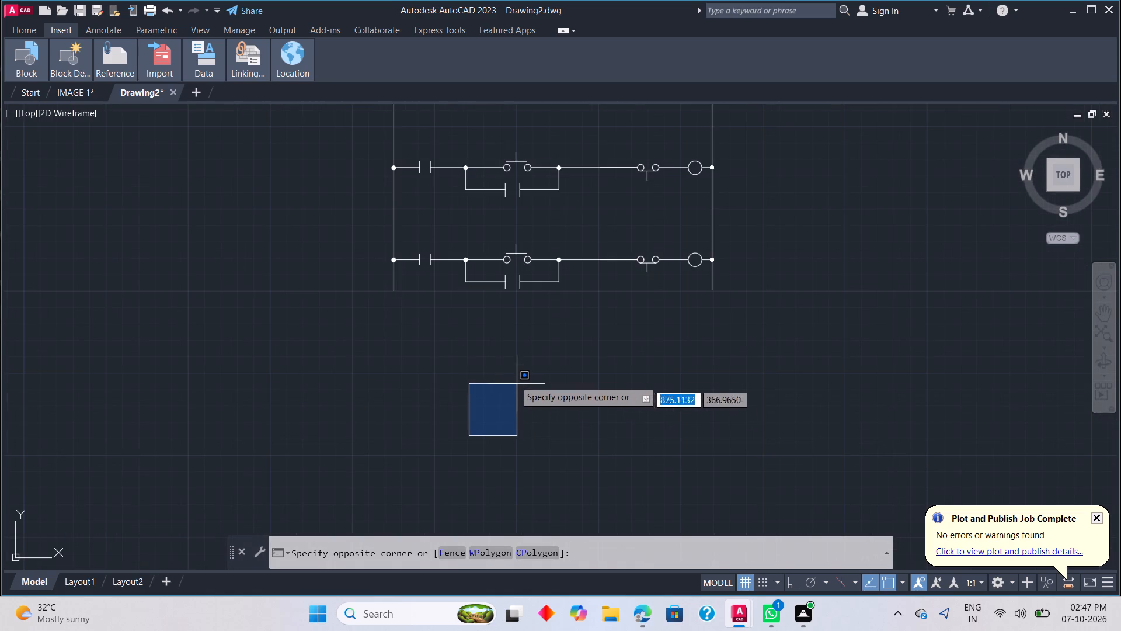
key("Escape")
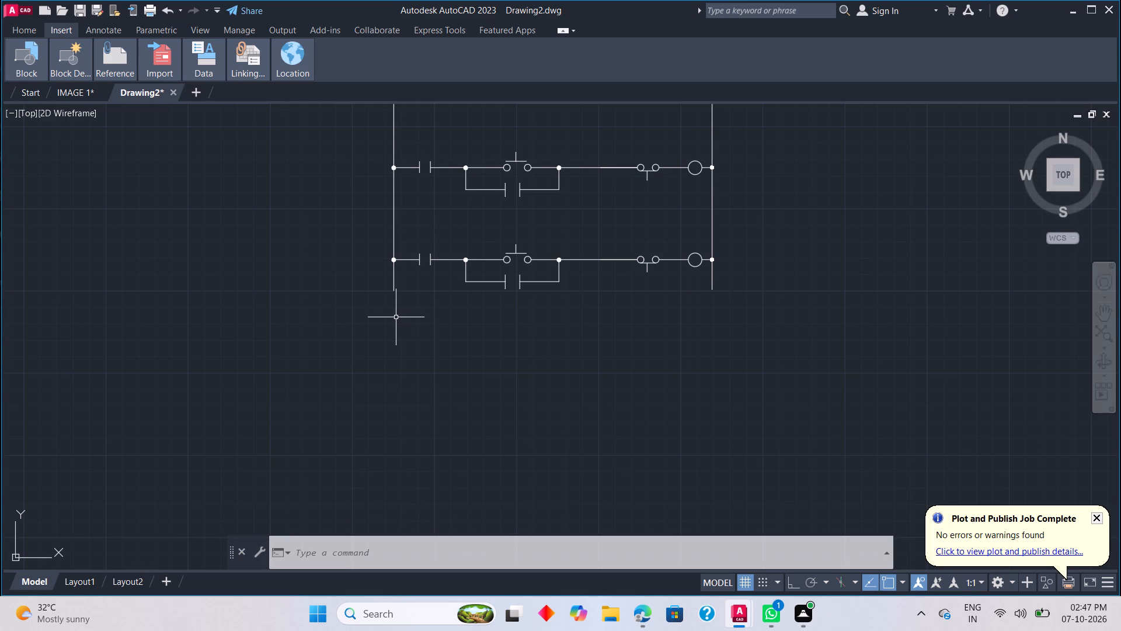
Draw a short vertical line straight down from the lower end of the left rail to extend it.
type("L")
key("space")
scroll(392, 287, "up", 4)
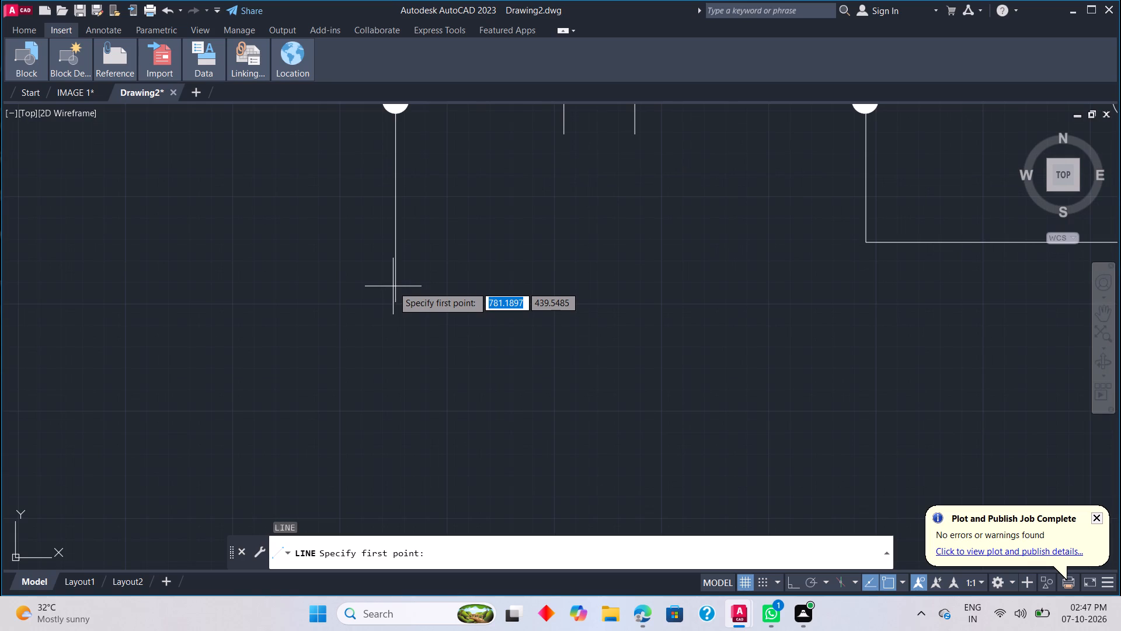
left_click(395, 301)
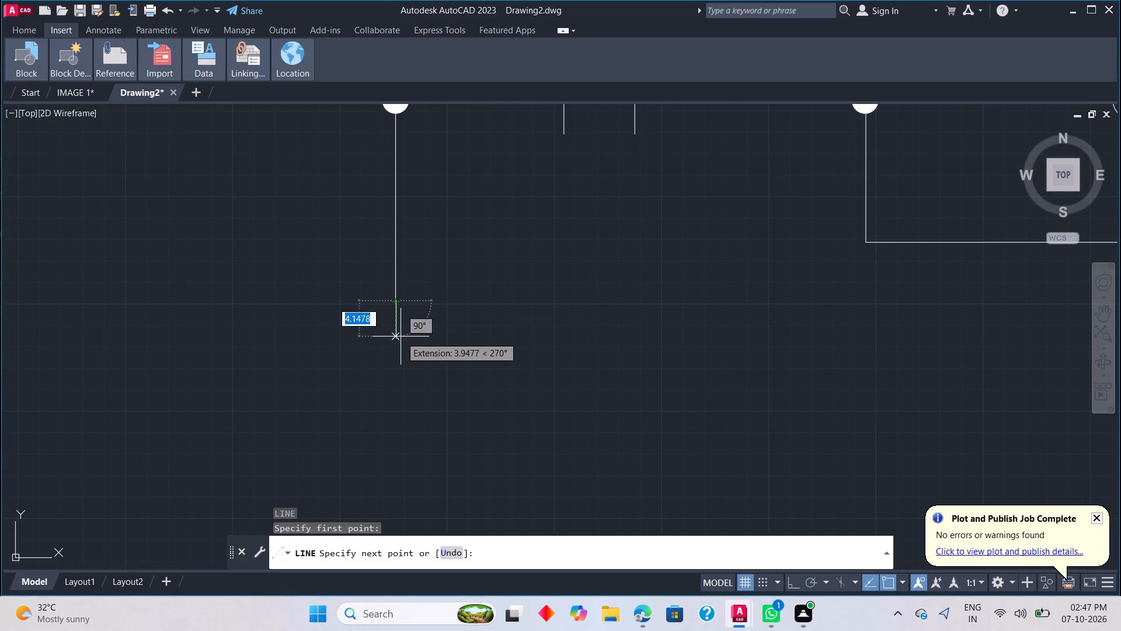
left_click(397, 357)
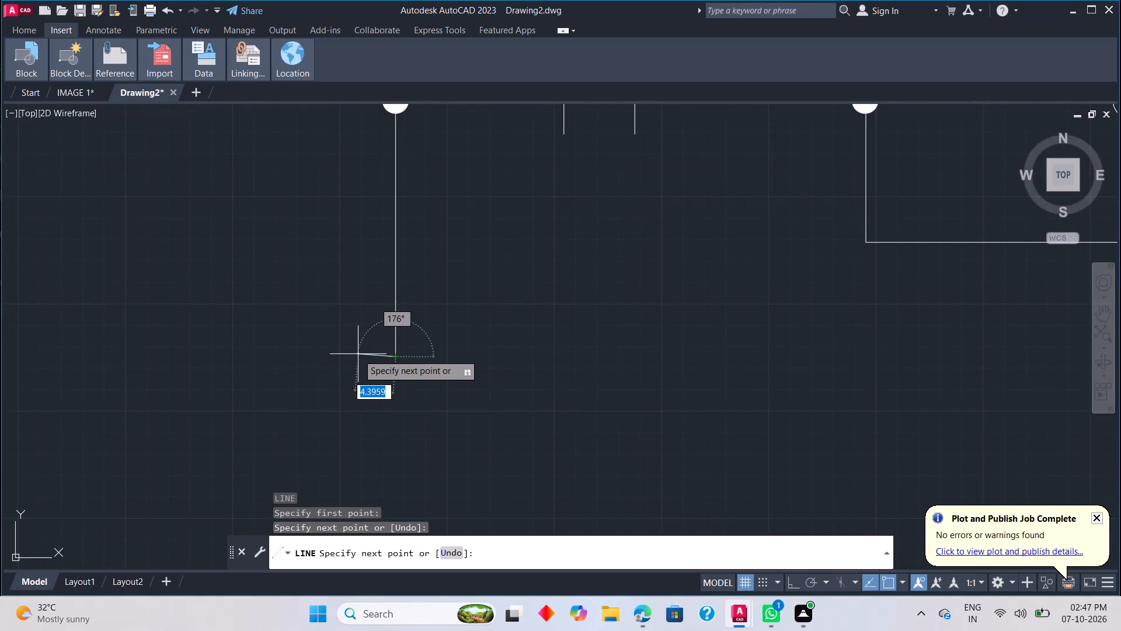
key("Escape")
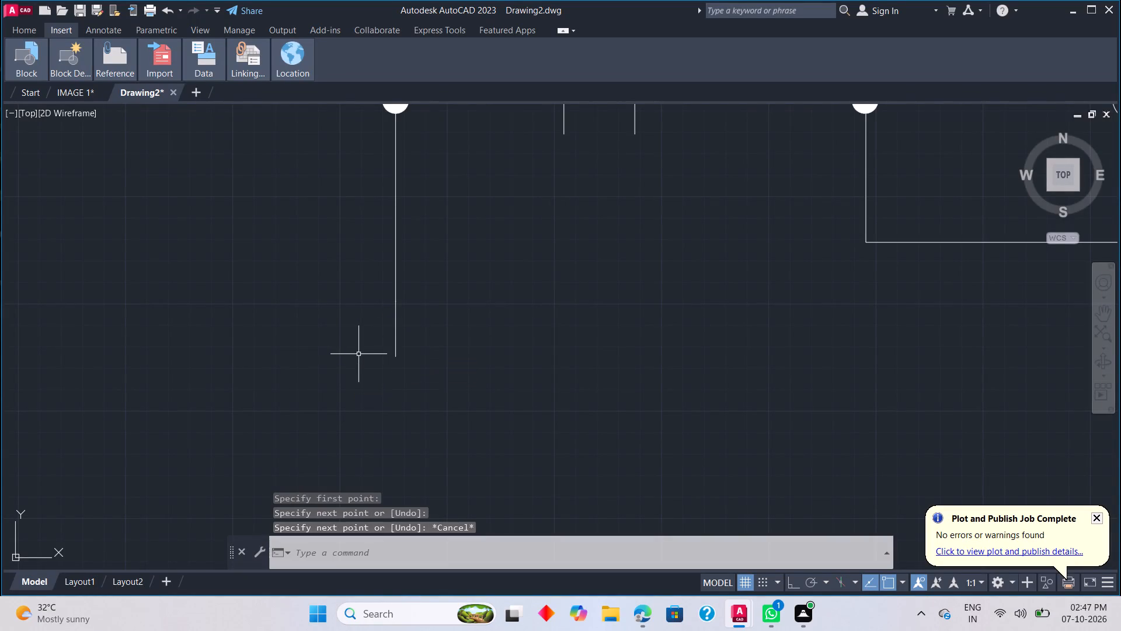
Draw a horizontal line about 8.4 units long across the left rail's lower end with Ortho on.
key("l")
key("space")
left_click(361, 357)
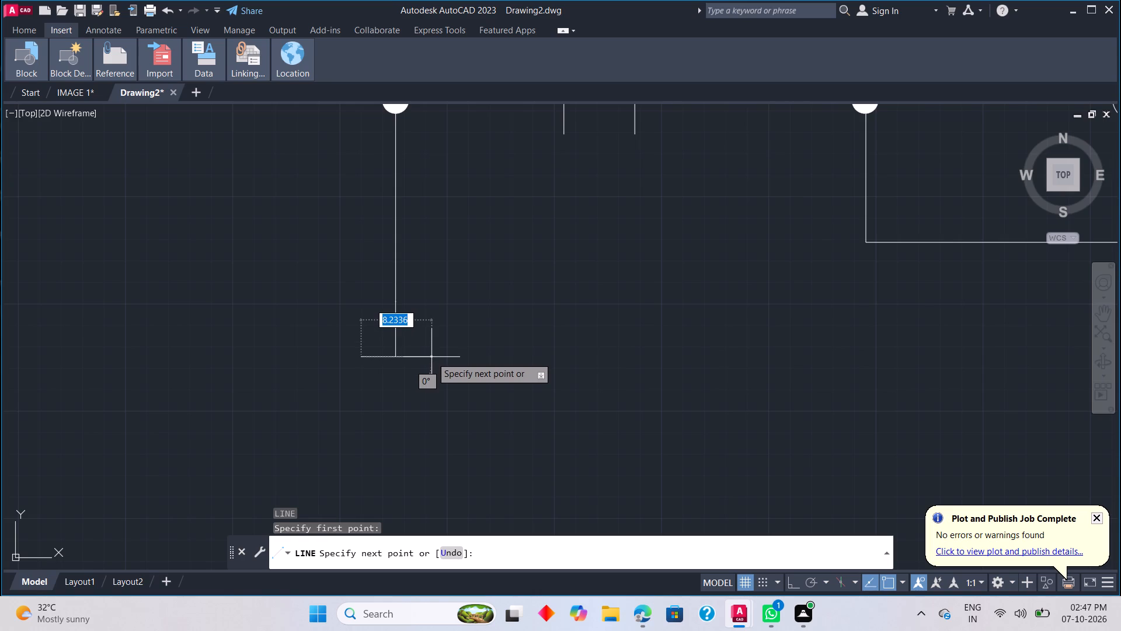
left_click(785, 587)
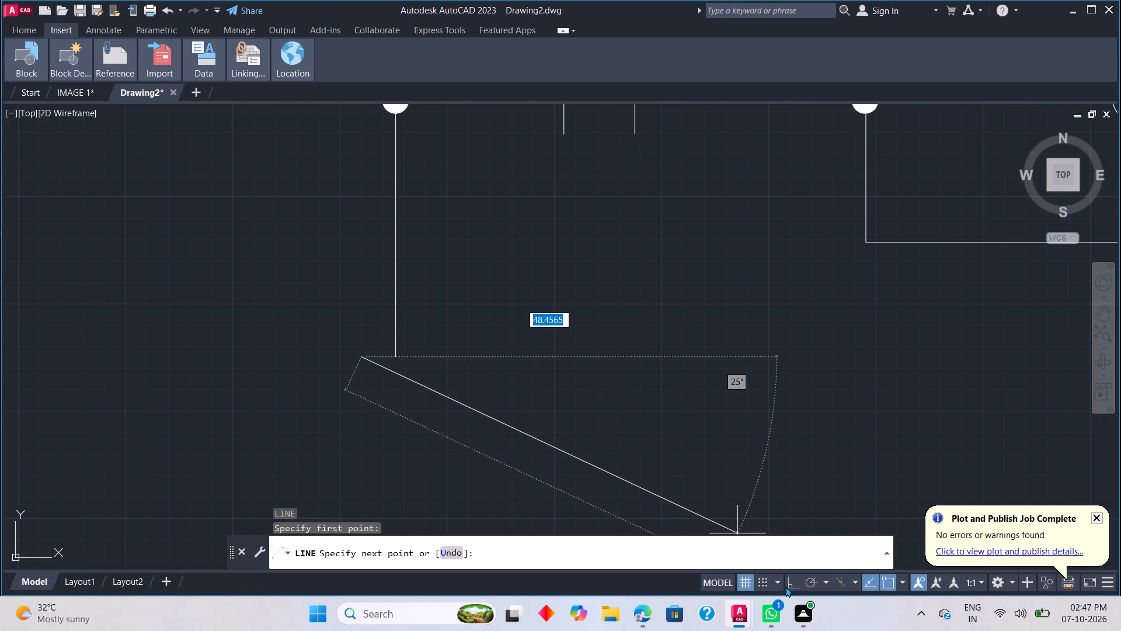
left_click(433, 373)
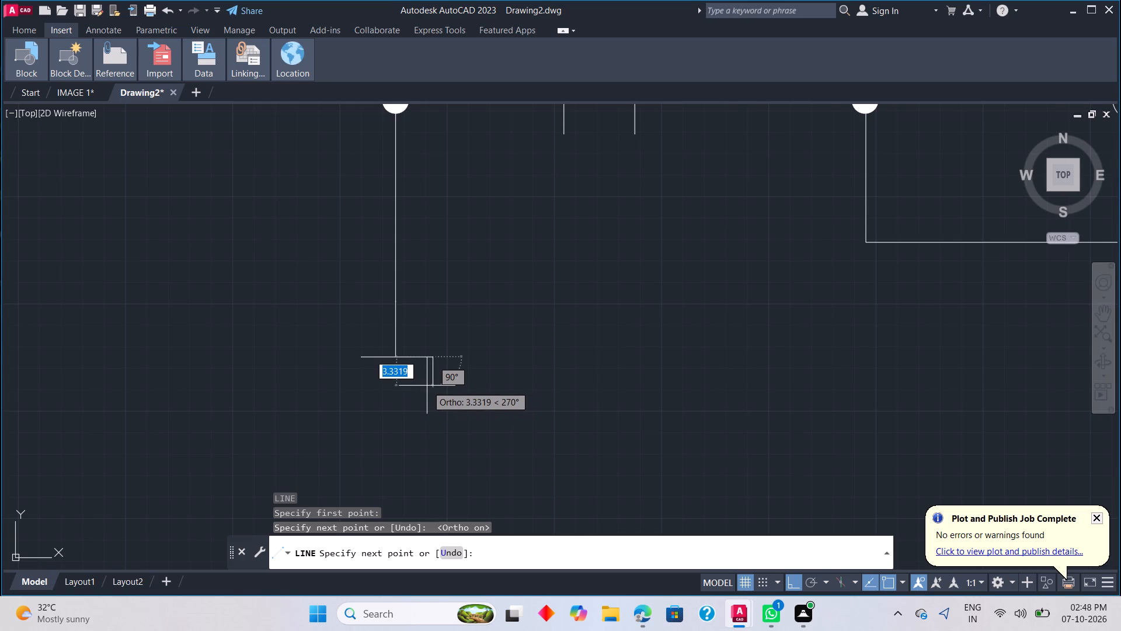
key("Escape")
Draw a vertical, a horizontal and a vertical line, about 3.5 units deep, to form a box under the left rail's horizontal end line.
key("l")
key("space")
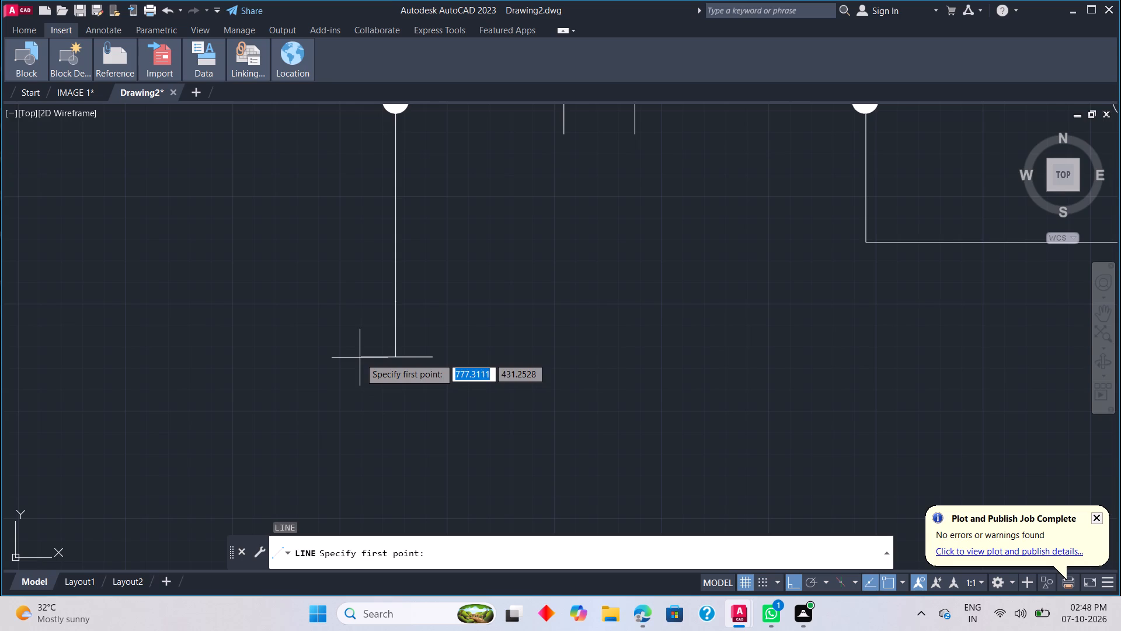
left_click(360, 358)
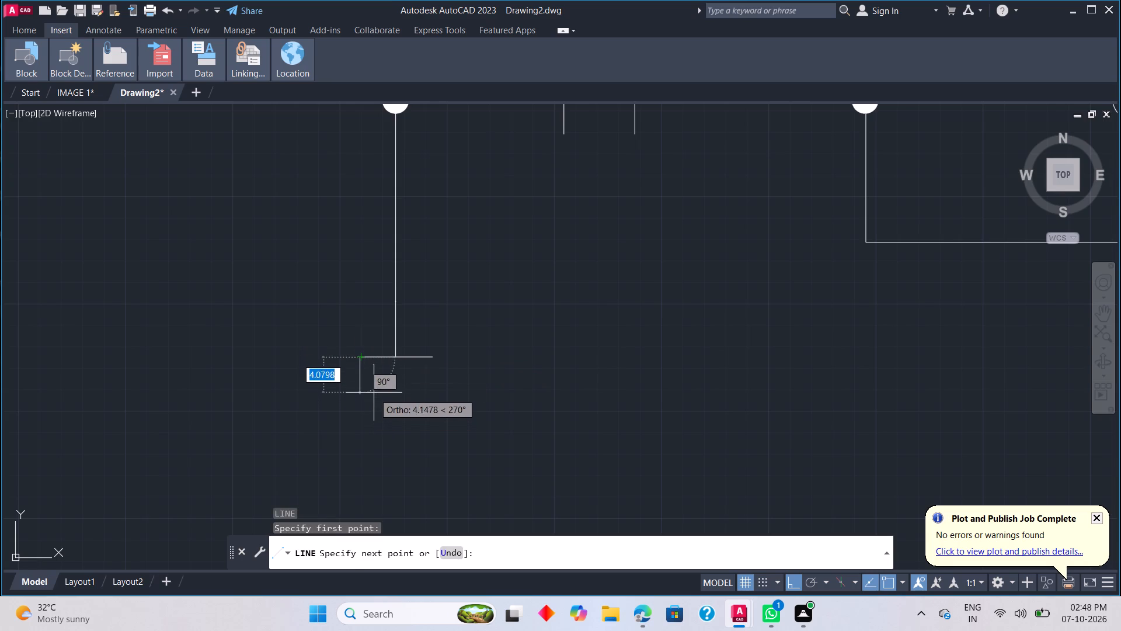
left_click(373, 387)
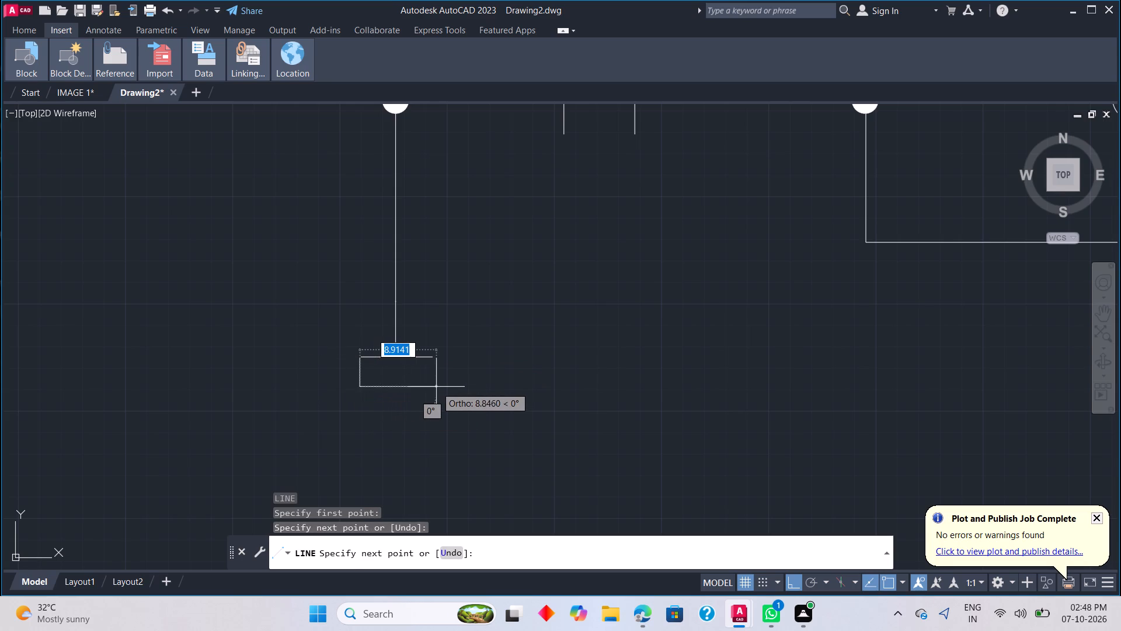
left_click(433, 390)
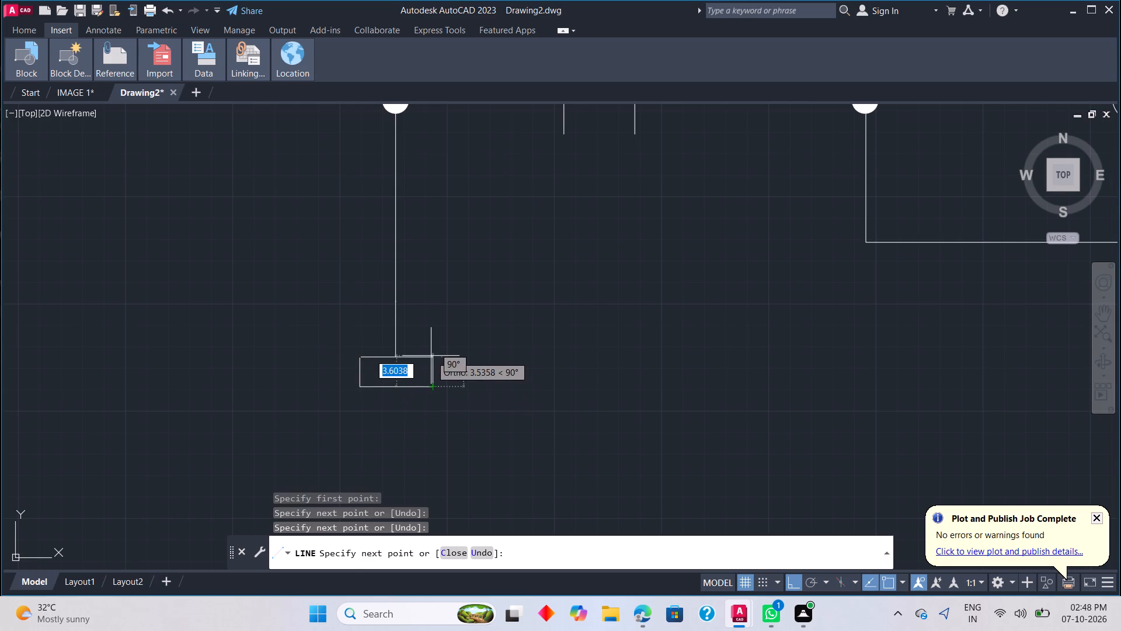
left_click(428, 356)
key("Escape")
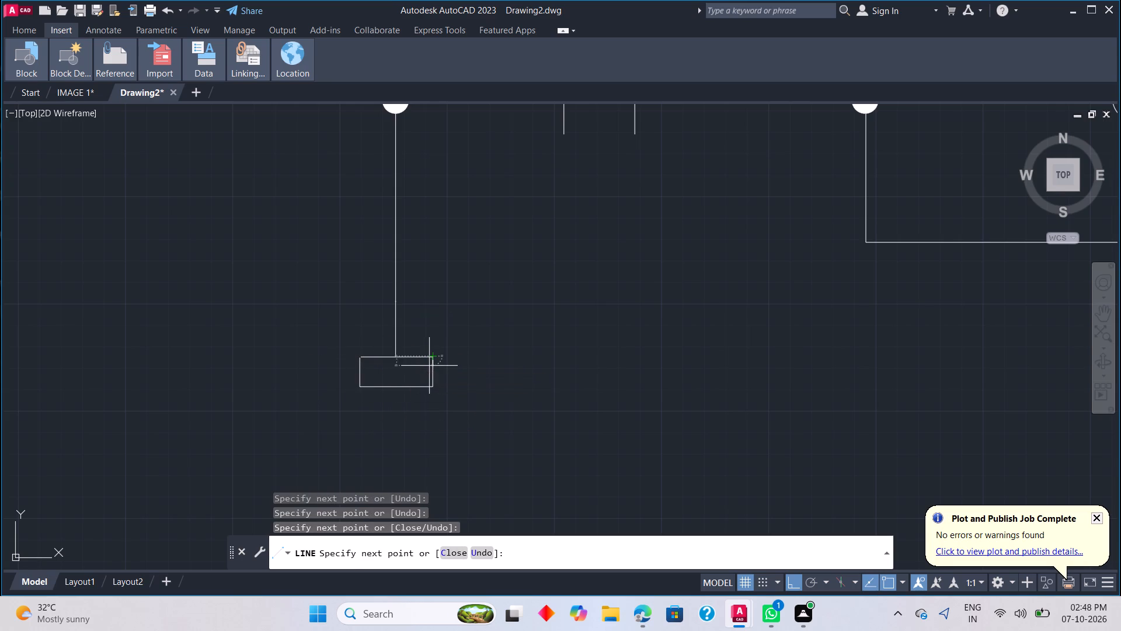
Trim away both vertical sides of the box, leaving two parallel horizontal lines below the left rail.
key("t")
key("r")
key("space")
left_click_drag(428, 370, 465, 372)
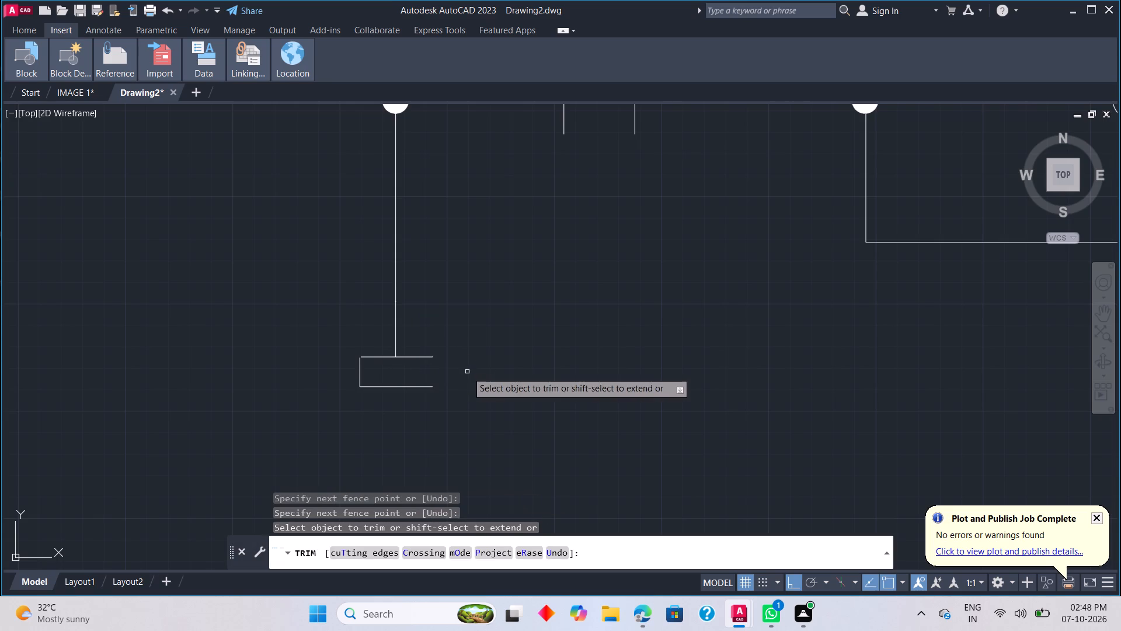
left_click_drag(368, 373, 295, 373)
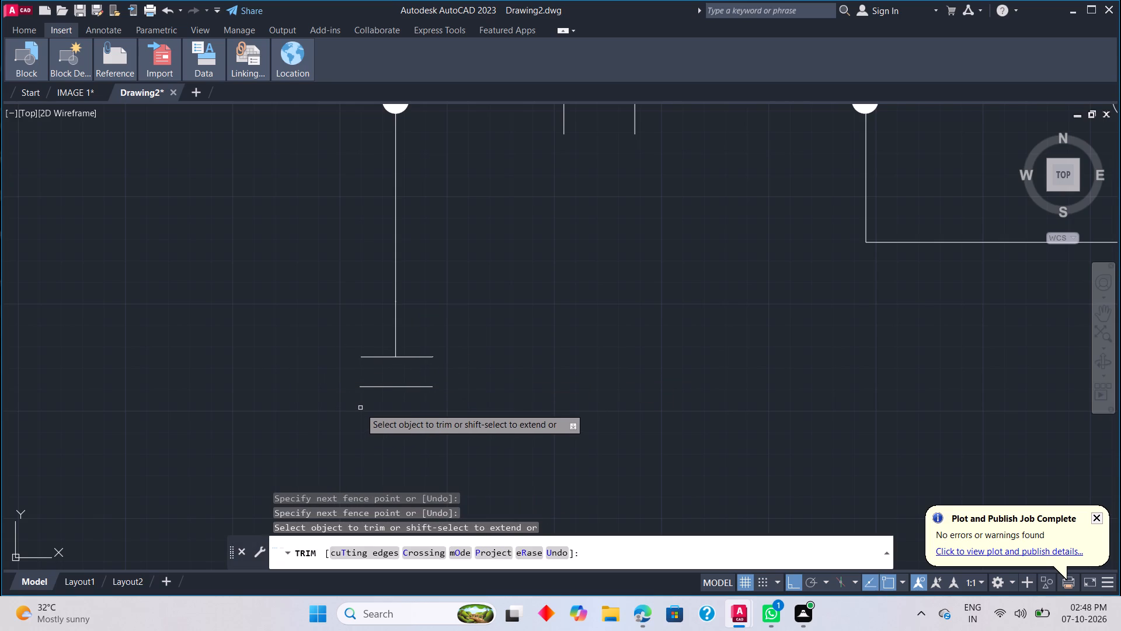
scroll(361, 408, "down", 1)
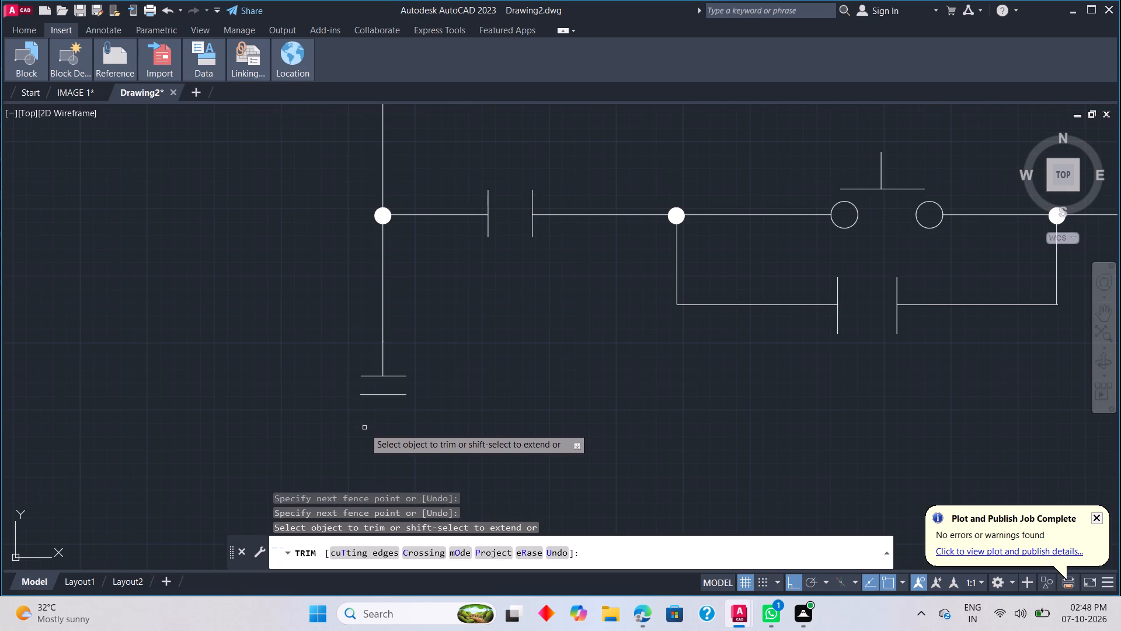
key("Escape")
Draw a short vertical line straight down from the middle of the lower parallel line, in line with the rail.
scroll(365, 428, "up", 2)
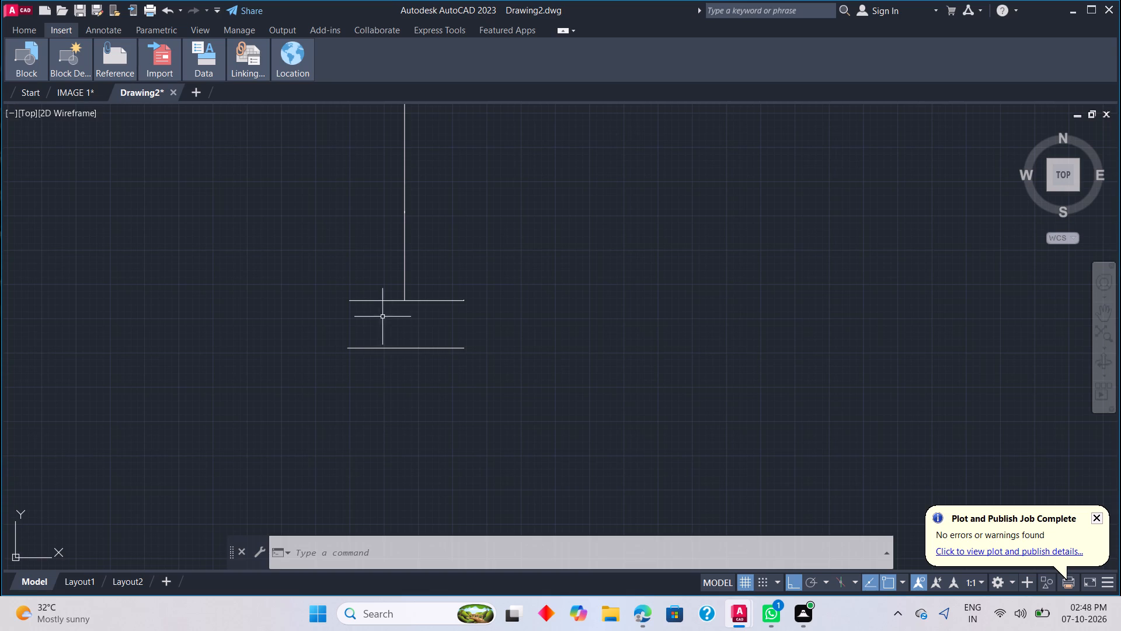
type("L")
key("space")
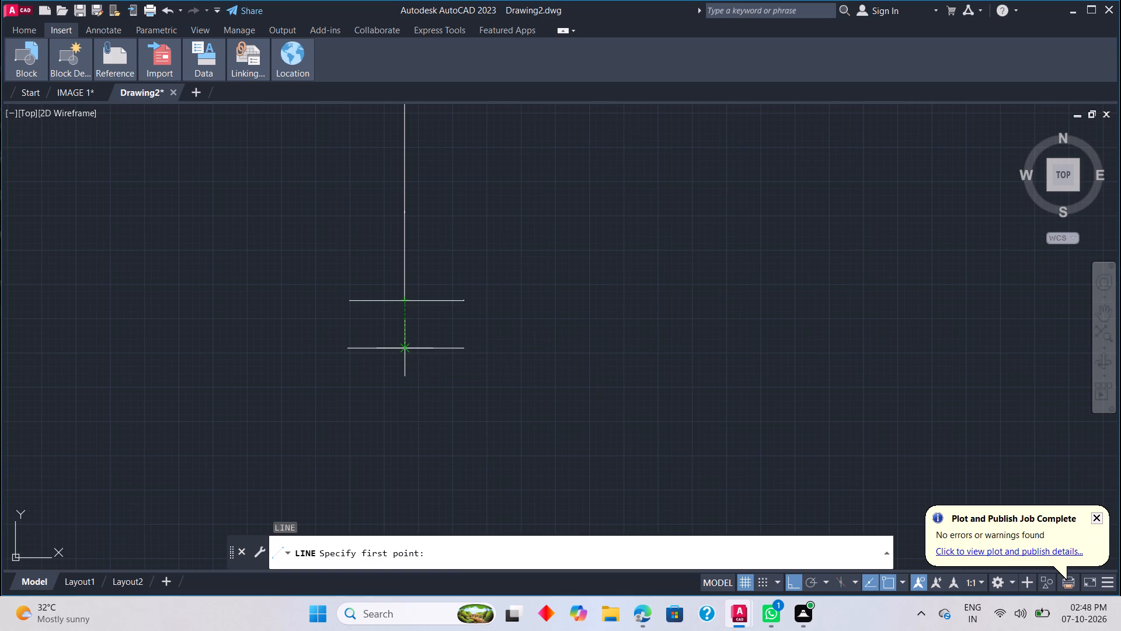
left_click(406, 352)
scroll(406, 436, "down", 1)
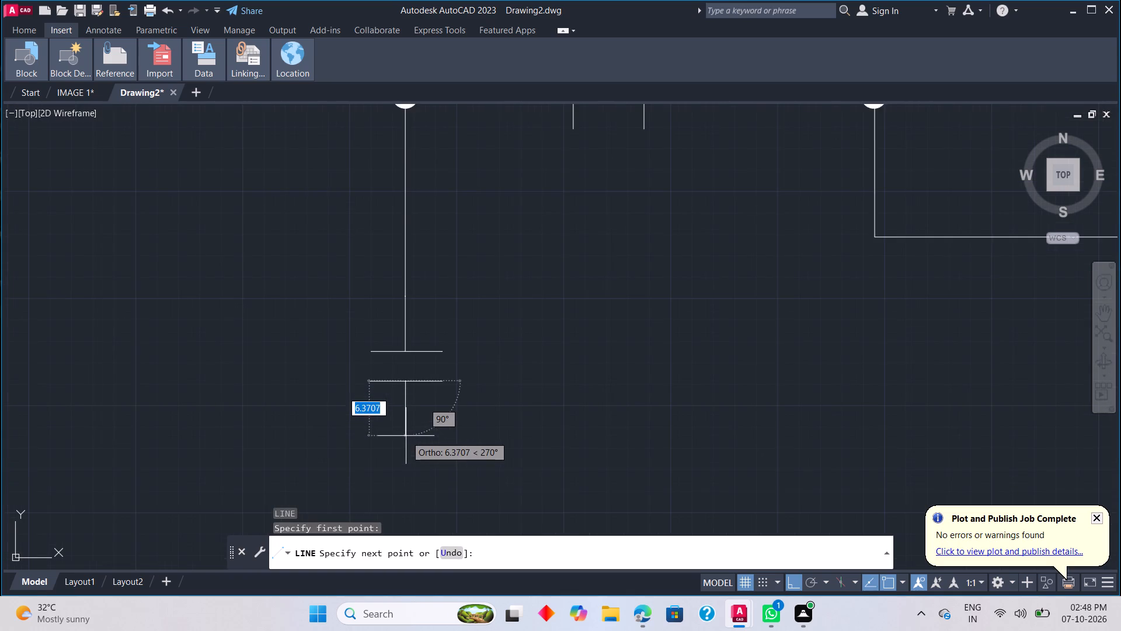
scroll(406, 436, "down", 1)
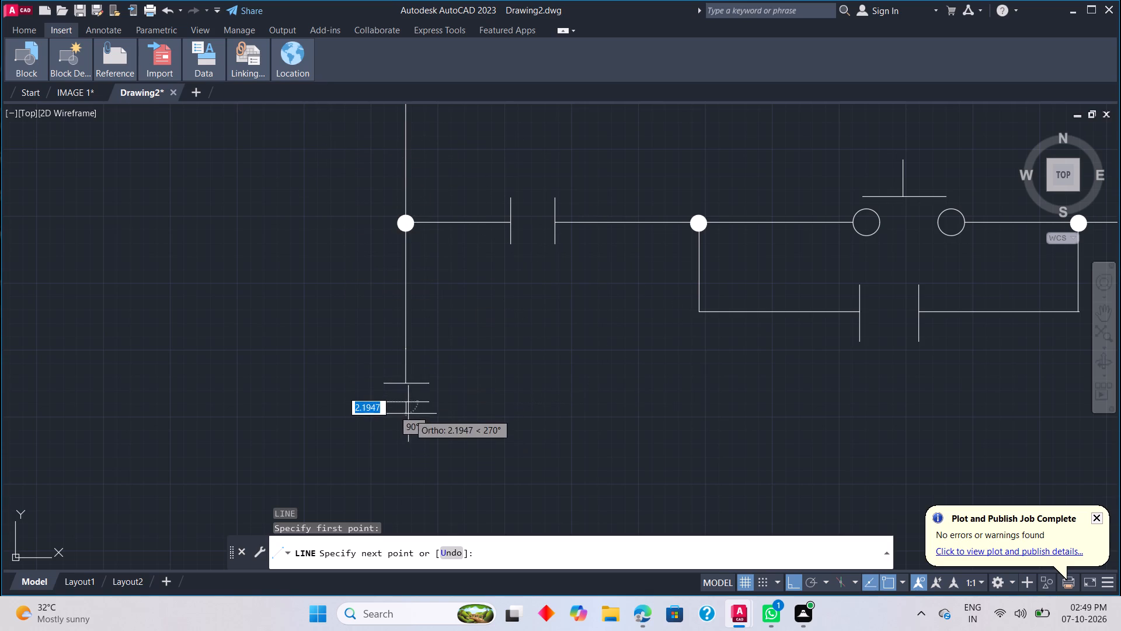
left_click(408, 436)
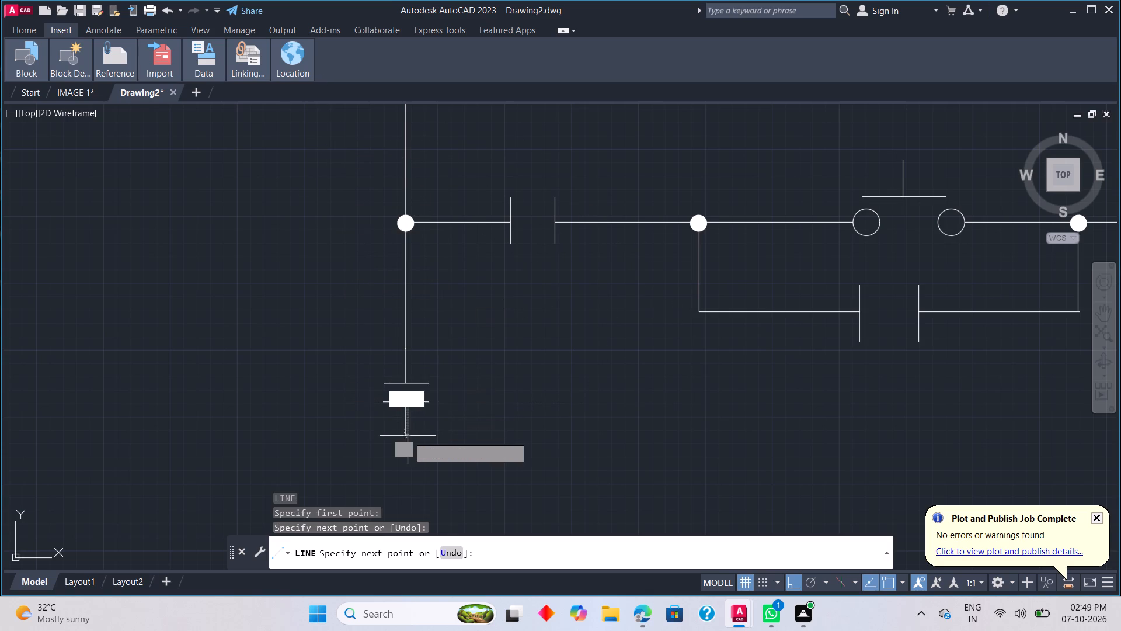
key("Escape")
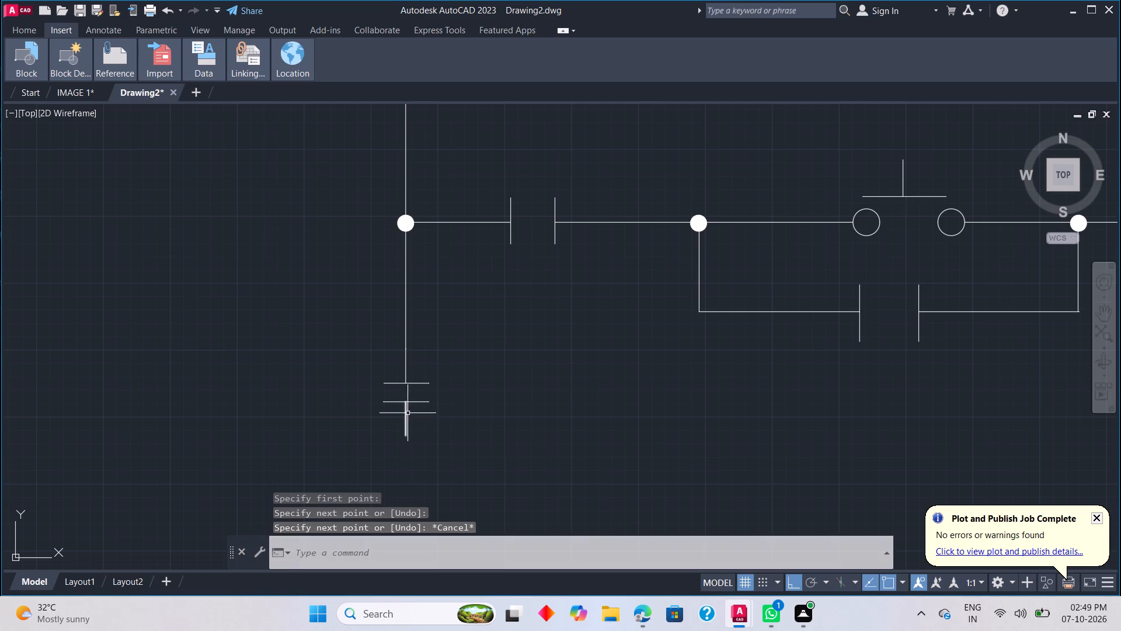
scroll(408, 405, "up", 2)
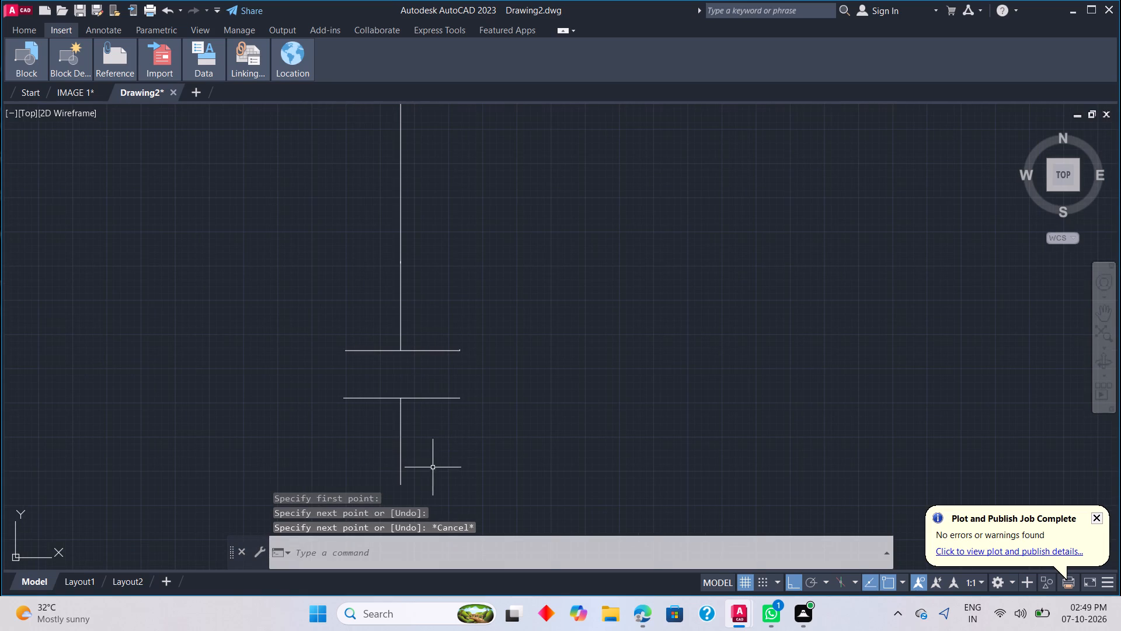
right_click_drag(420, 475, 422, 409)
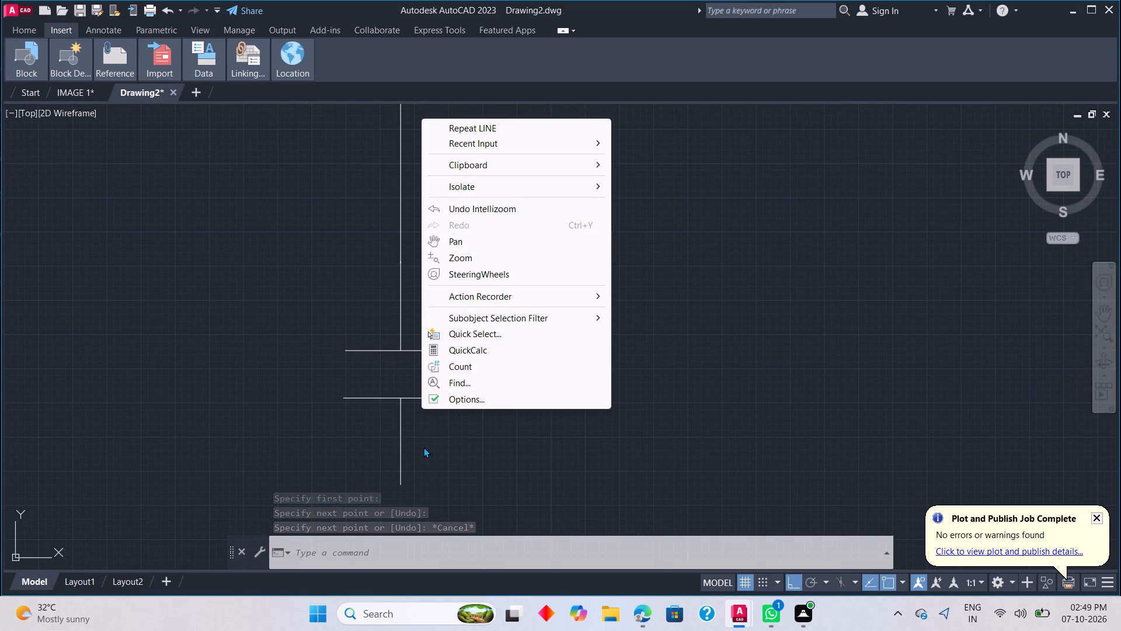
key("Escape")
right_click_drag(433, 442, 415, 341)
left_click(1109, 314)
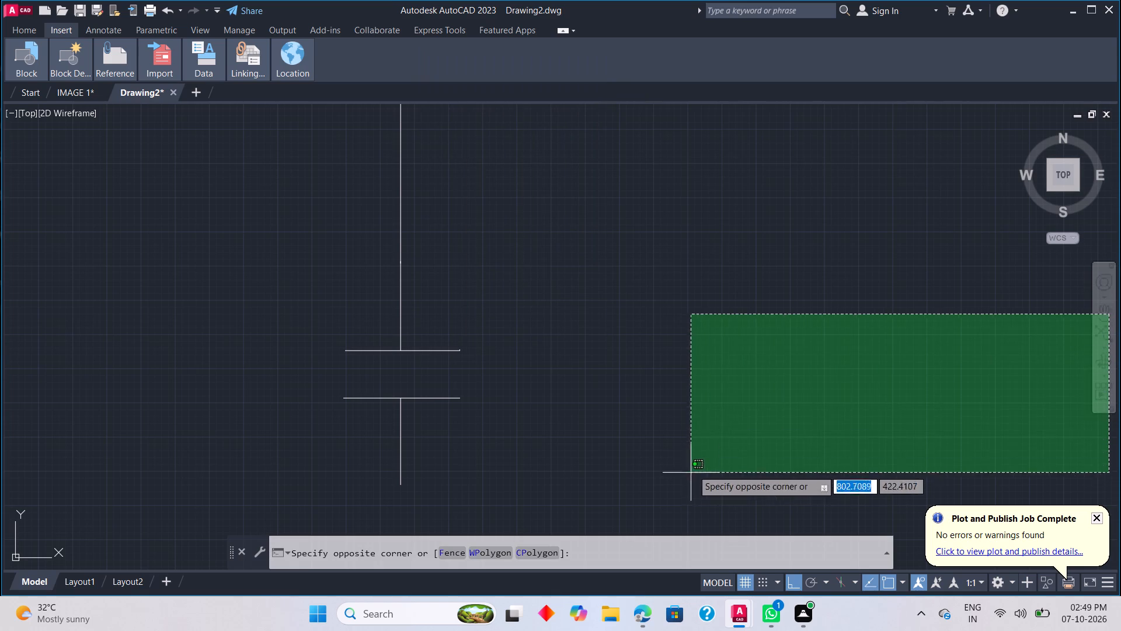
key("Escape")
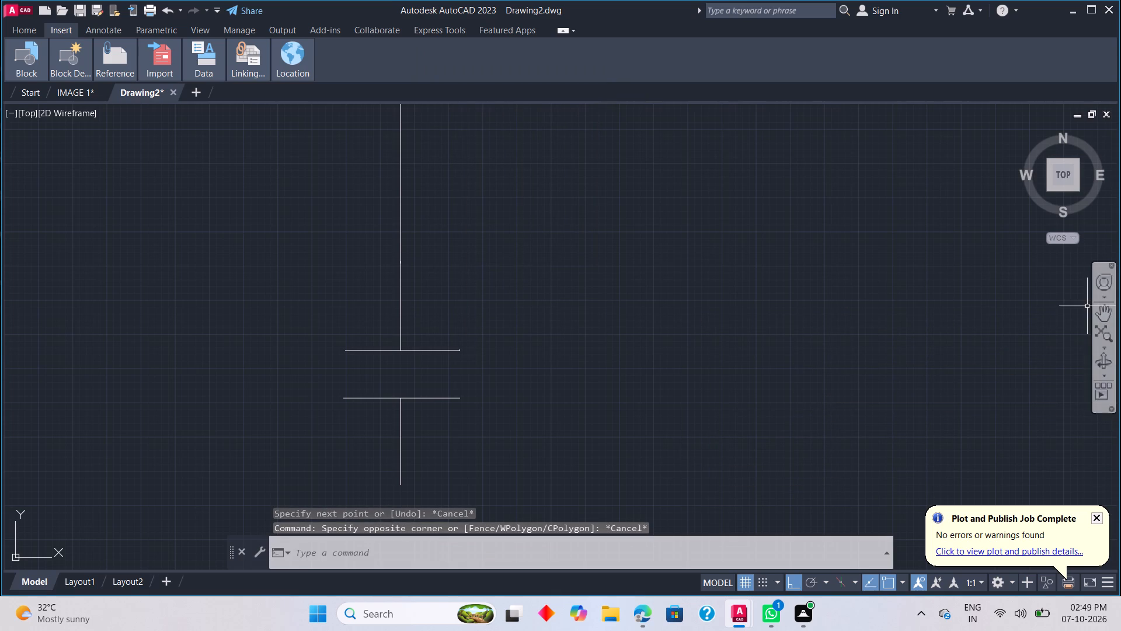
Draw a small downward-pointing triangle in the empty area left of the parallel-line symbol, turning Ortho off for sides about 2.5 units long.
left_click(1108, 308)
scroll(486, 446, "down", 1)
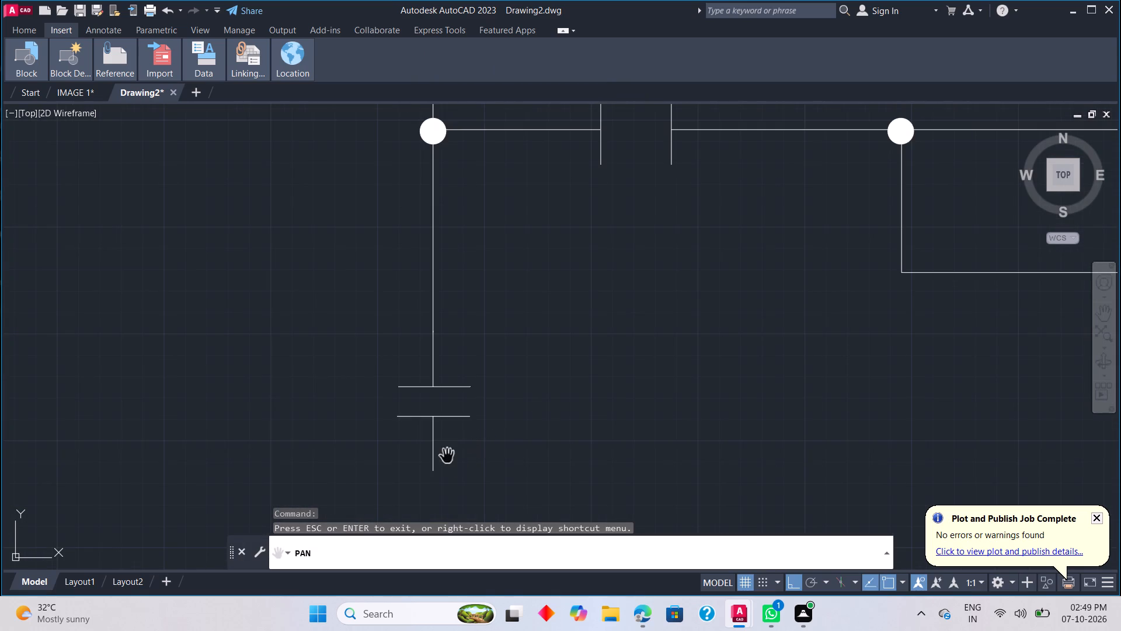
left_click_drag(482, 483, 461, 373)
left_click(414, 377)
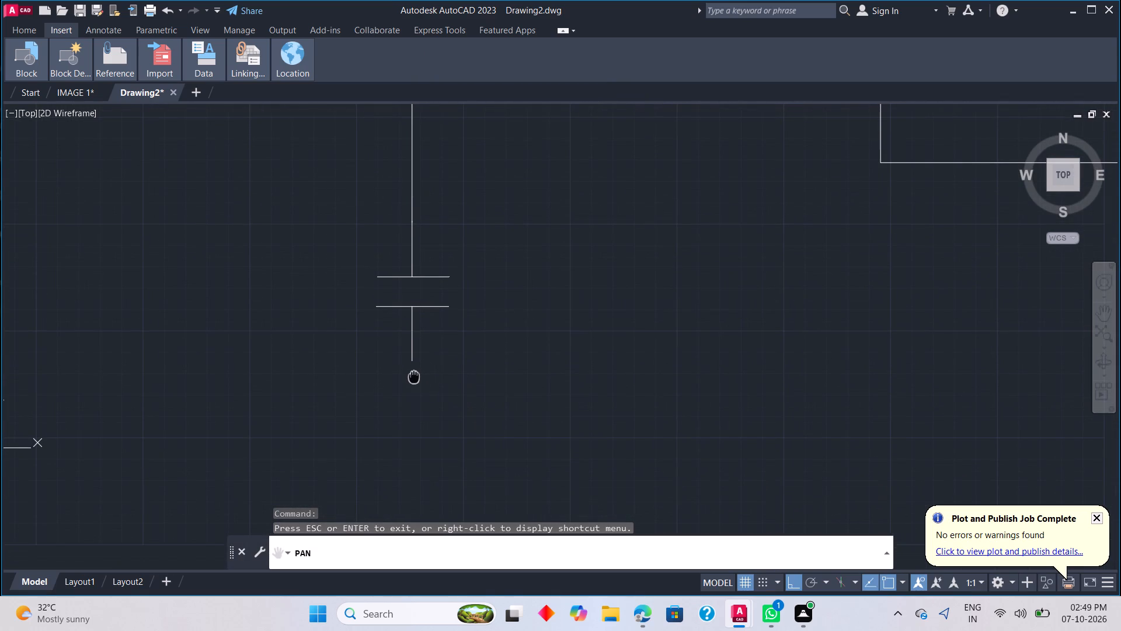
left_click(402, 362)
left_click_drag(391, 372, 344, 341)
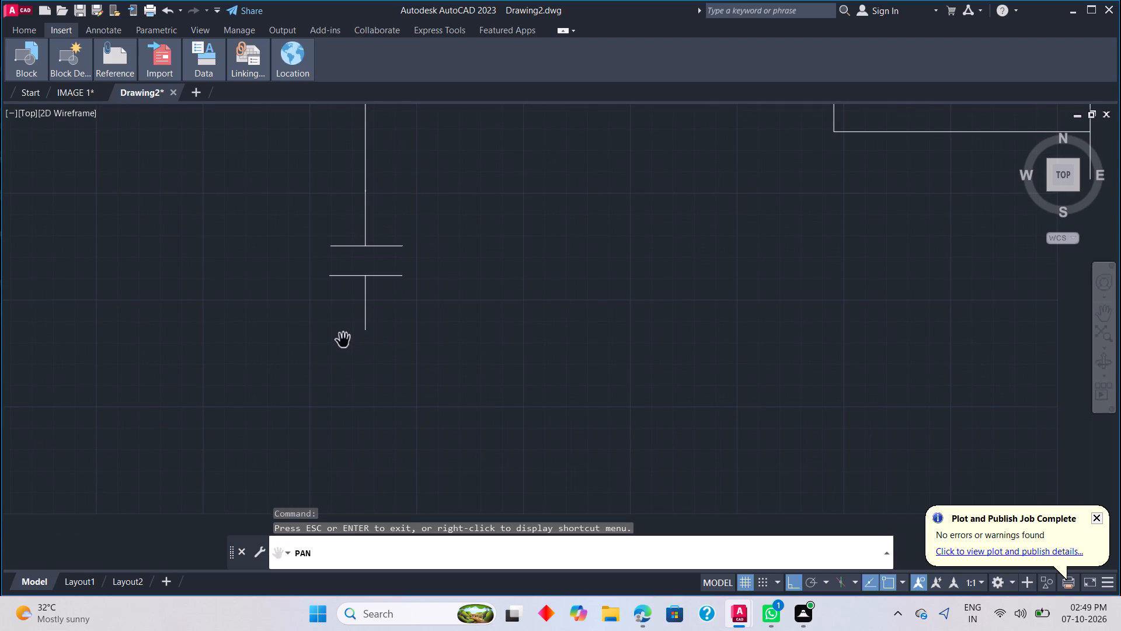
key("Escape")
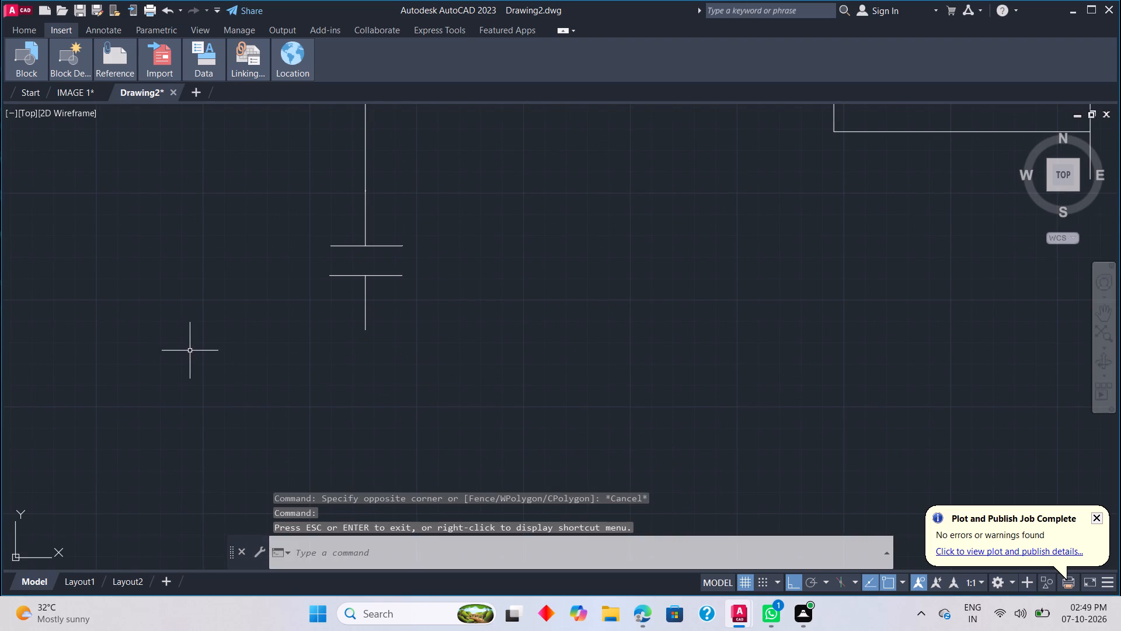
key("l")
key("space")
left_click(141, 346)
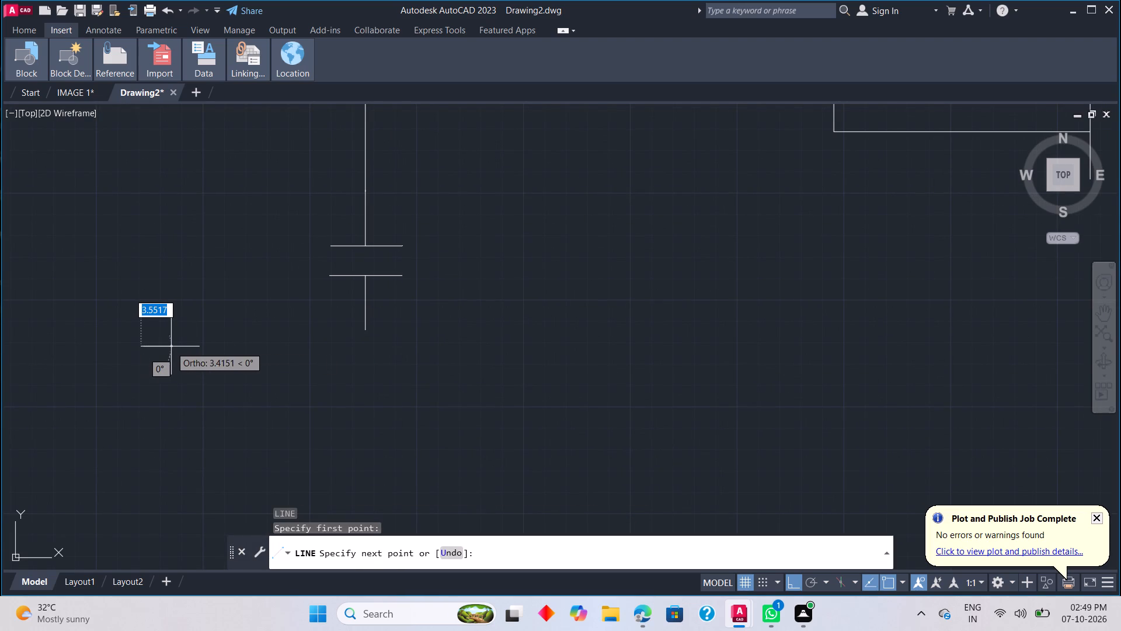
left_click(158, 348)
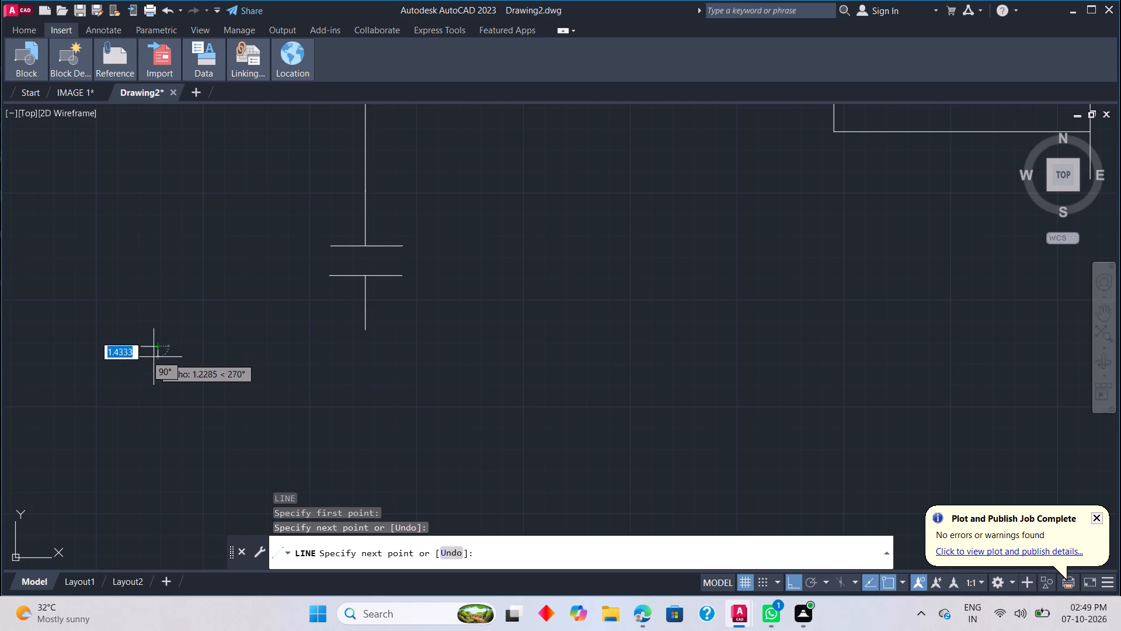
key("Left")
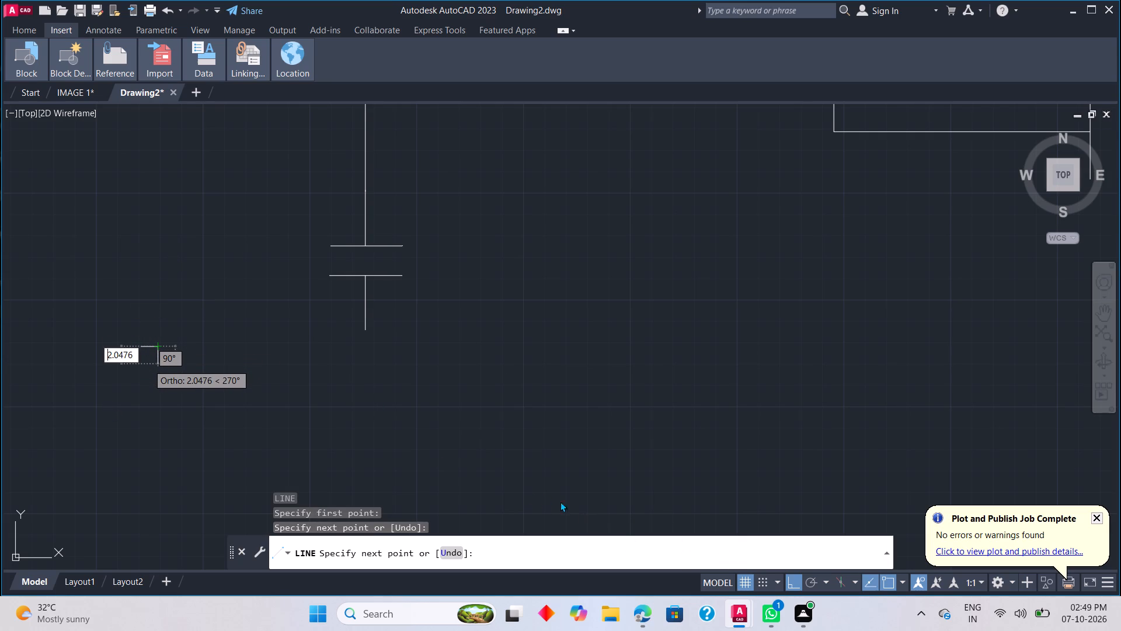
key("Escape")
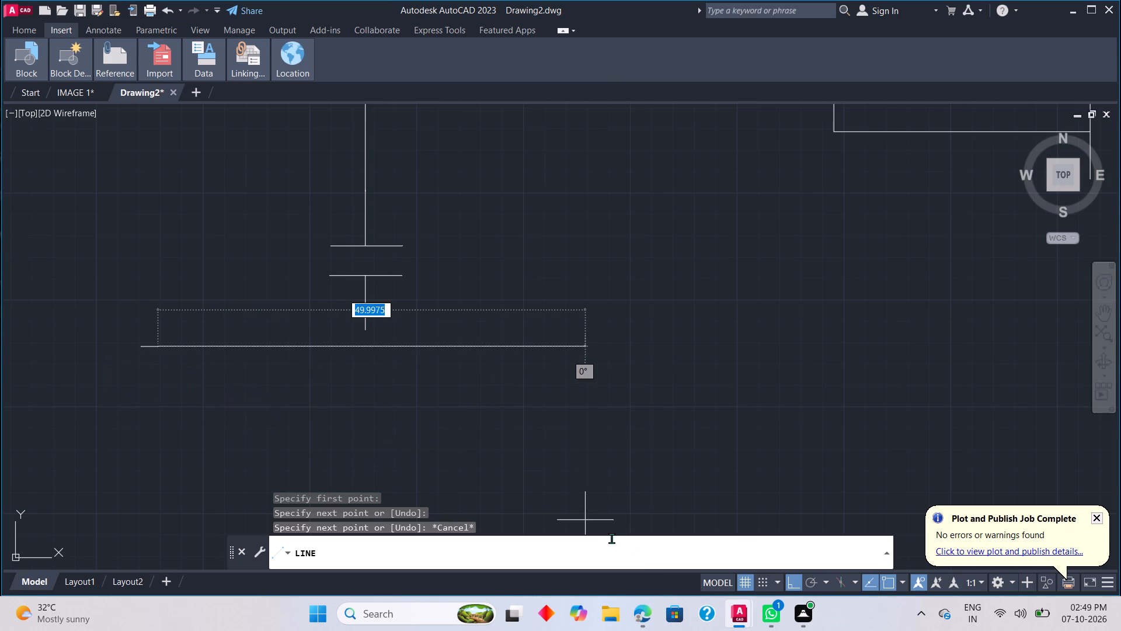
left_click(791, 588)
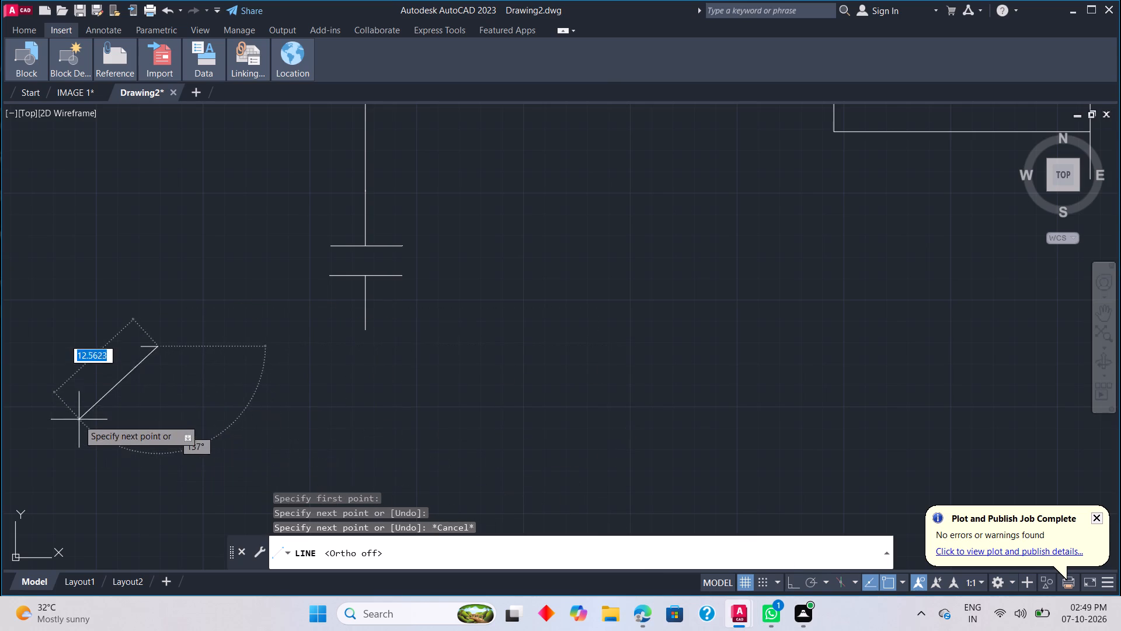
left_click(149, 366)
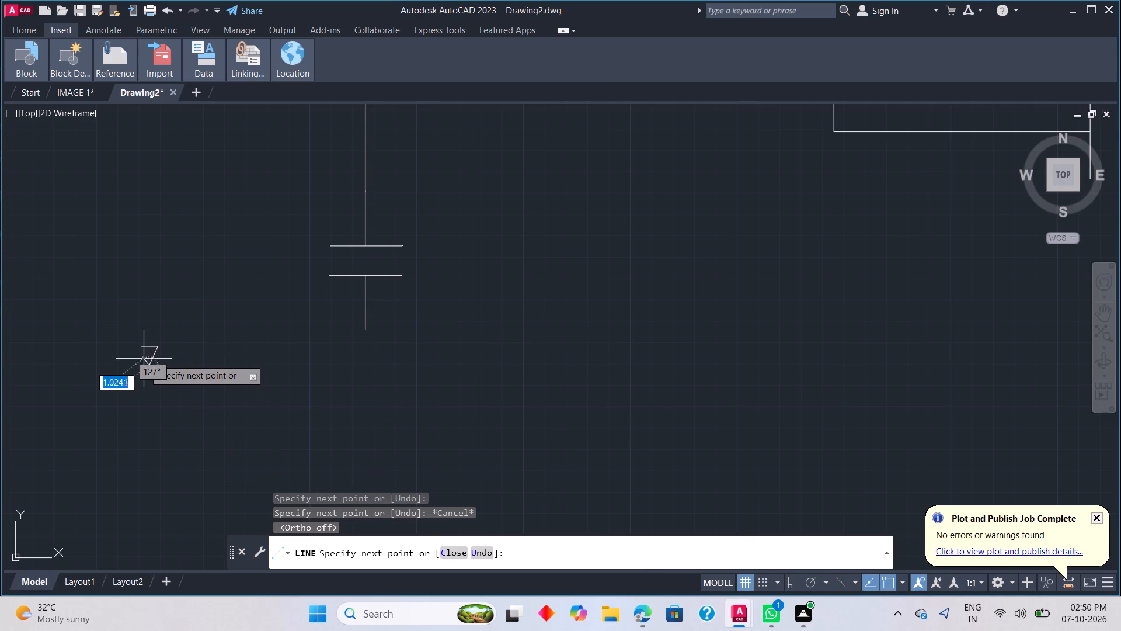
left_click(142, 347)
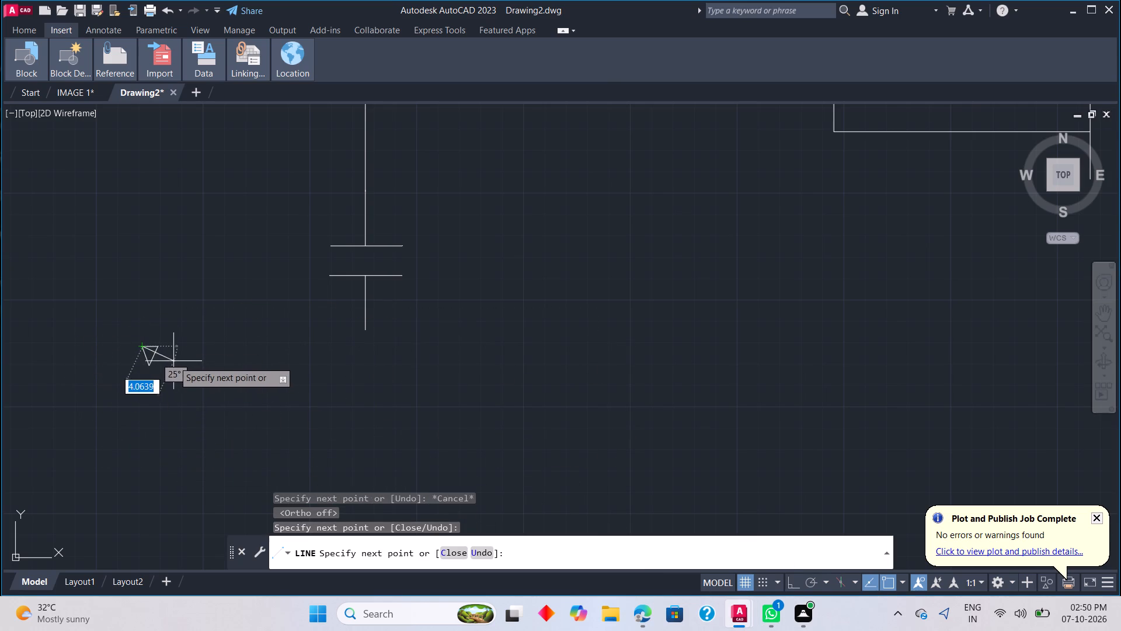
key("Escape")
Trim the short stub of the triangle's top edge that overhangs its upper-left corner.
scroll(153, 368, "up", 2)
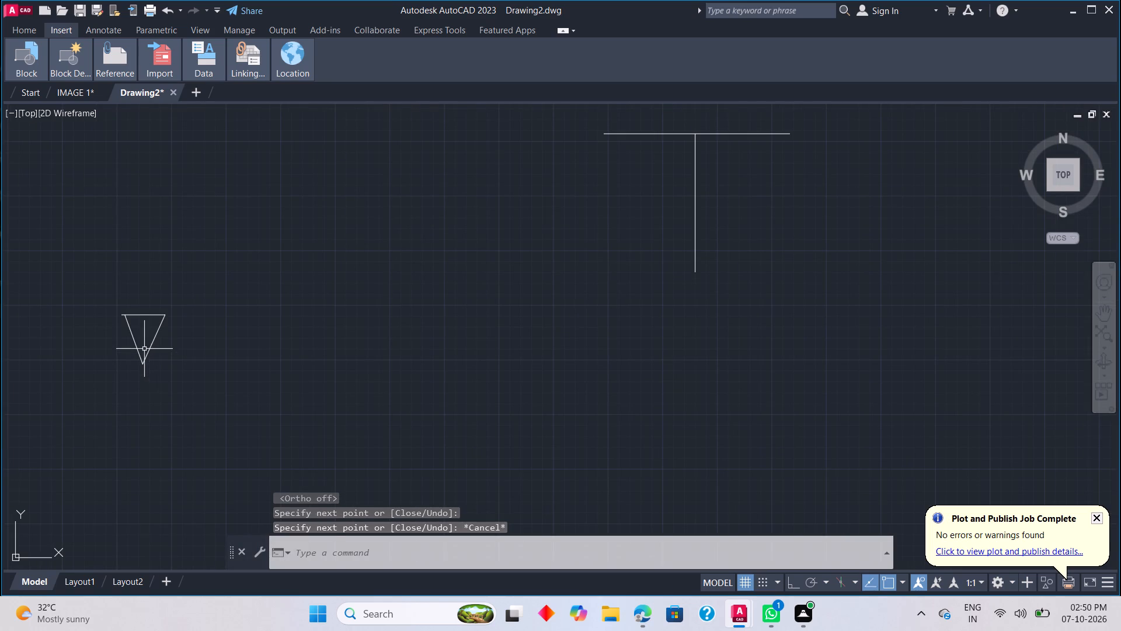
scroll(208, 409, "up", 3)
scroll(107, 286, "down", 3)
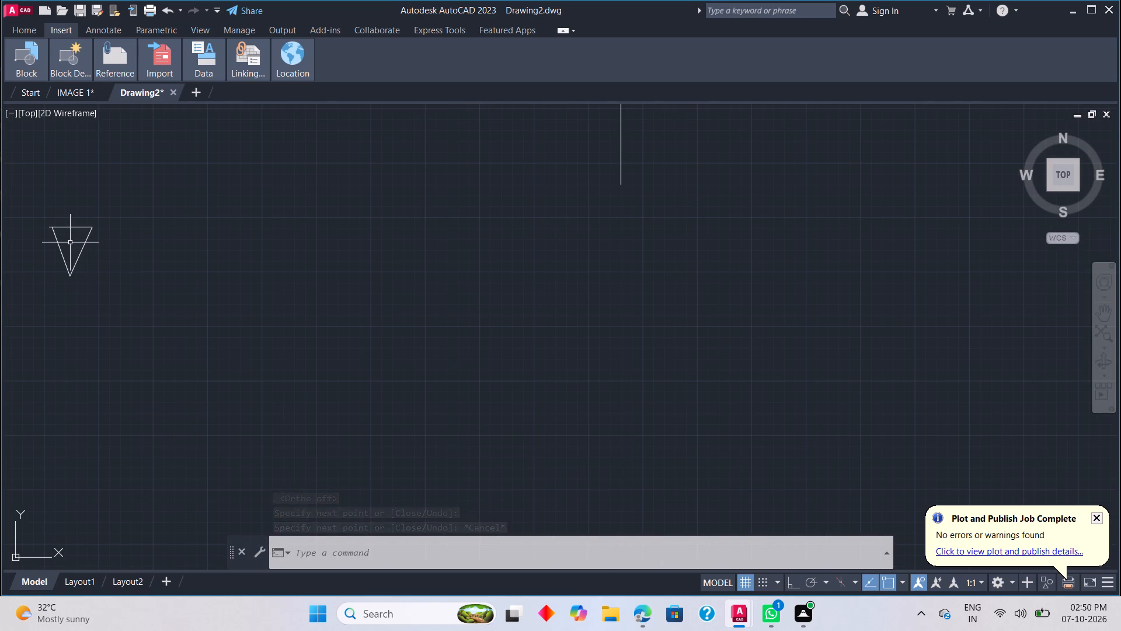
left_click(1112, 313)
left_click_drag(149, 299, 322, 400)
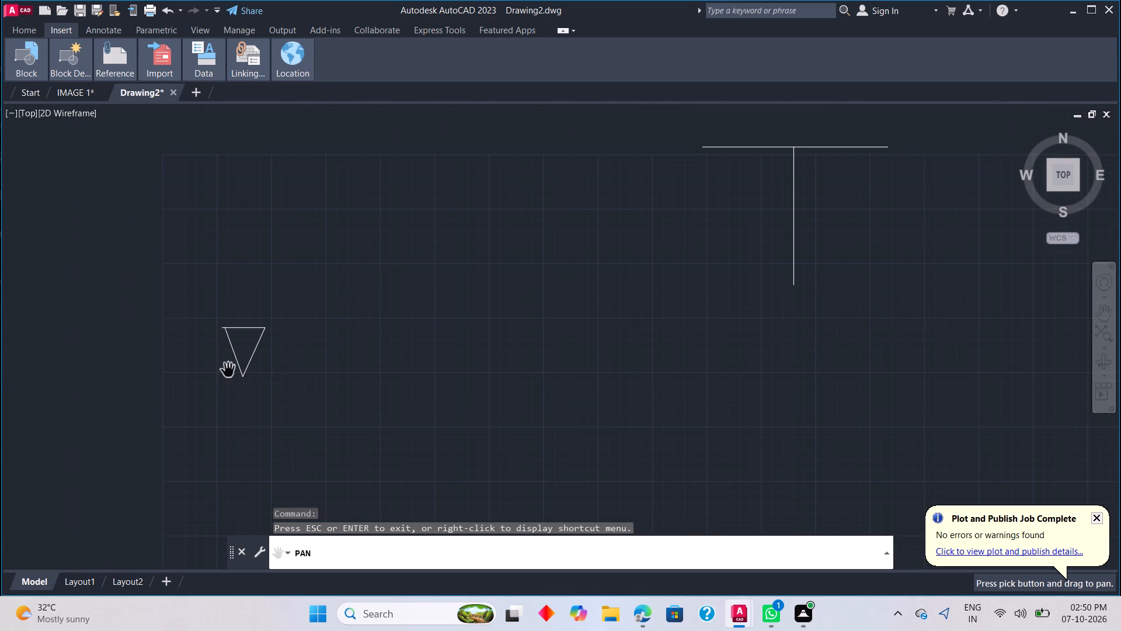
scroll(223, 366, "up", 1)
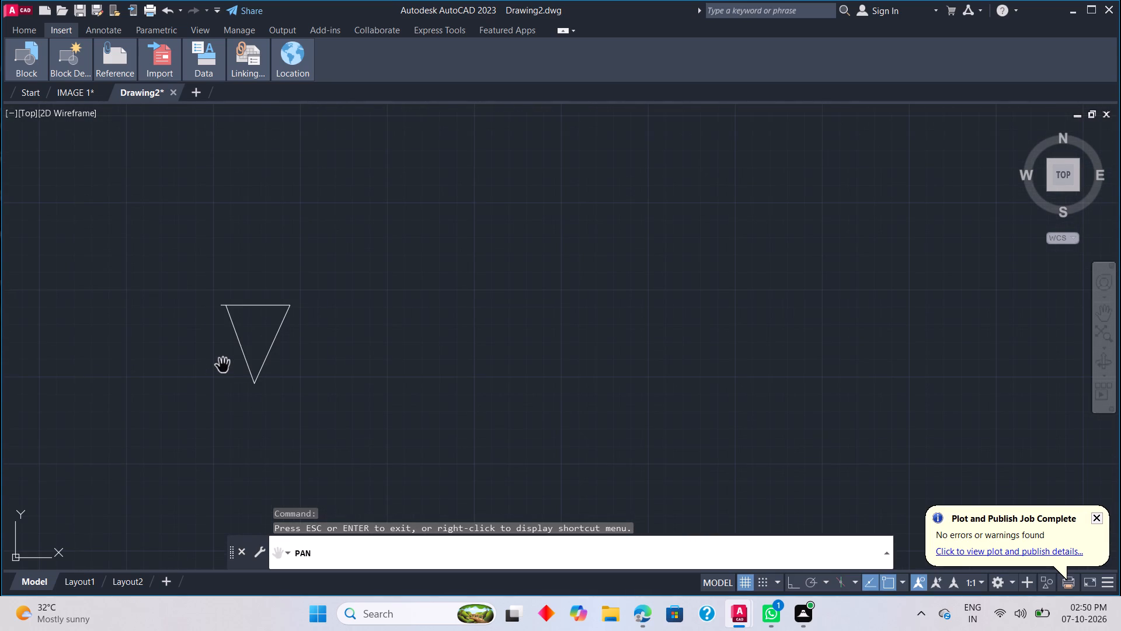
key("Escape")
key("t")
type("R")
key("space")
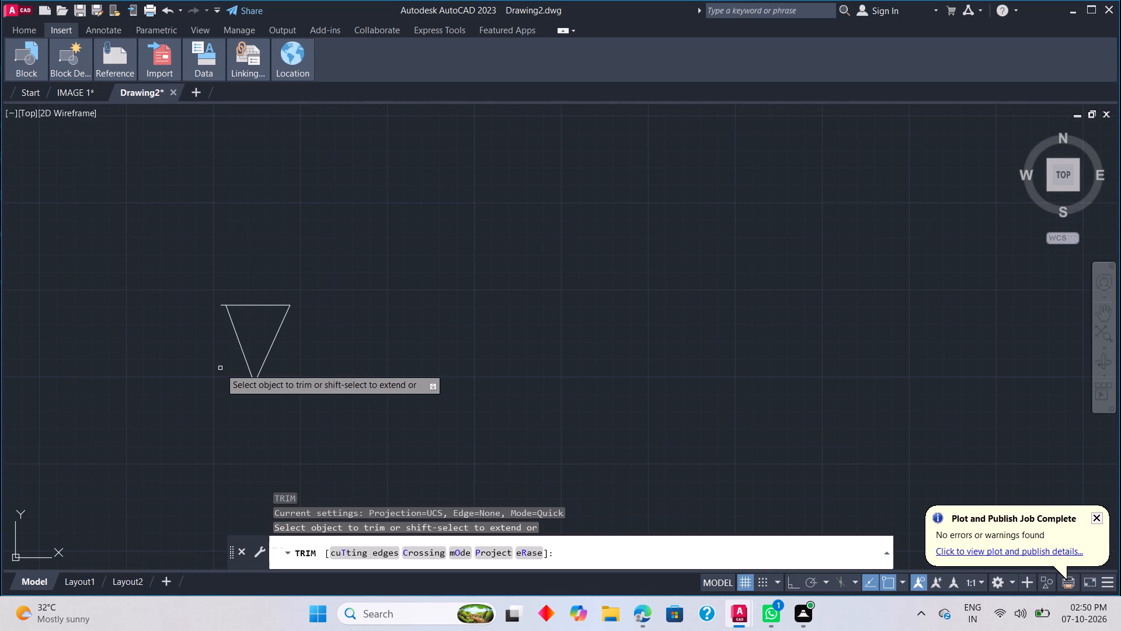
left_click(220, 304)
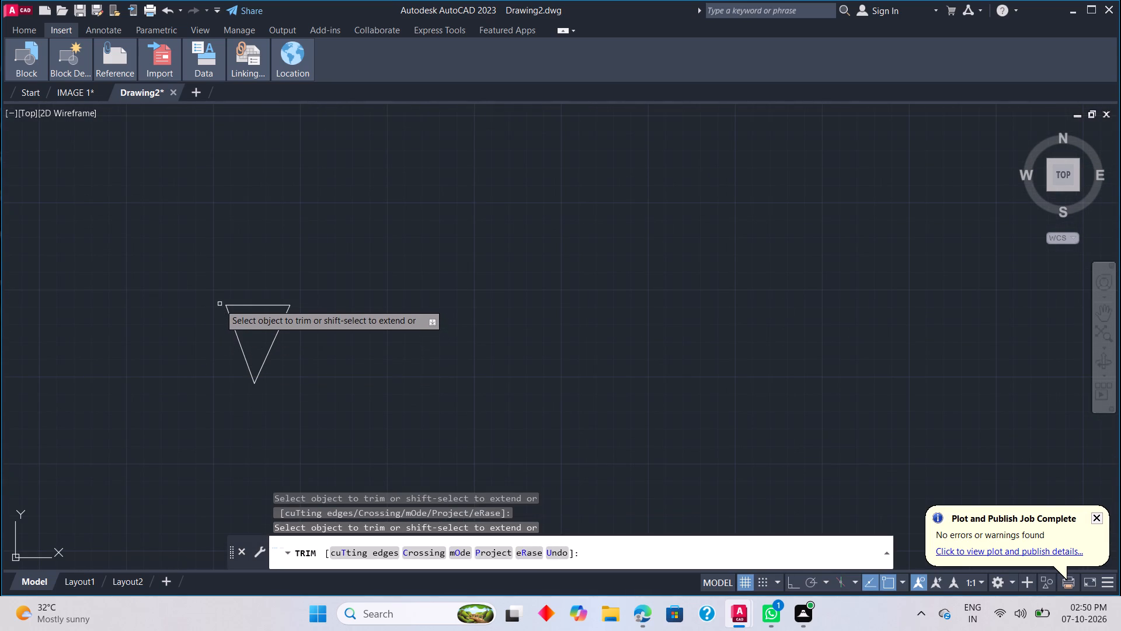
Move the small triangle by its top edge's midpoint onto the short vertical line below the parallel-line symbol, forming a downward arrow.
scroll(252, 350, "down", 4)
key("Escape")
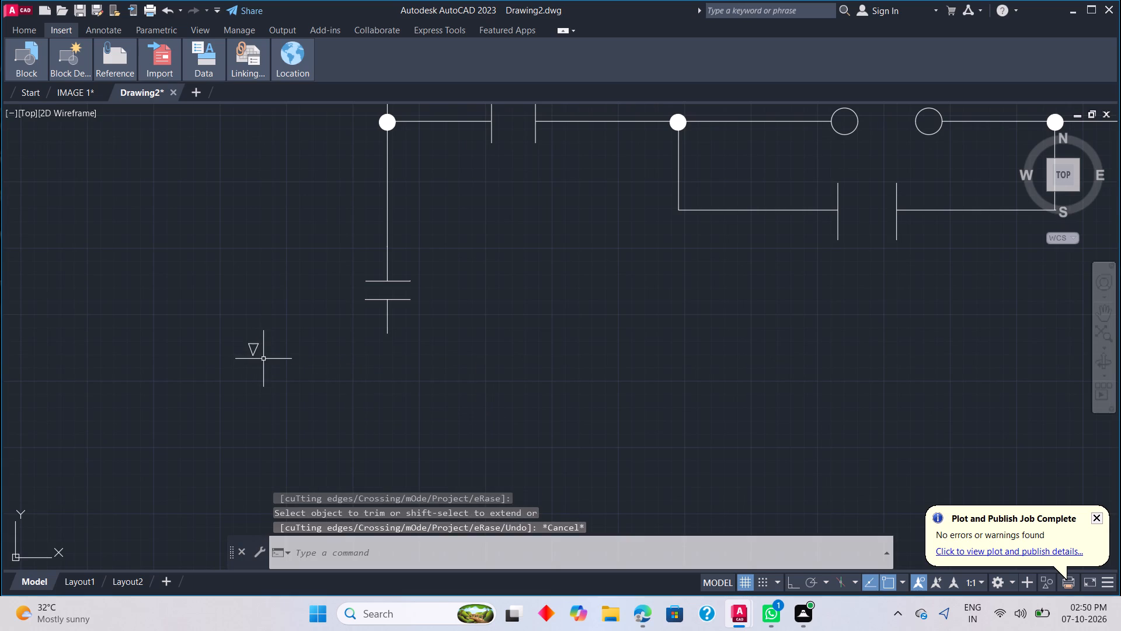
left_click_drag(270, 350, 235, 377)
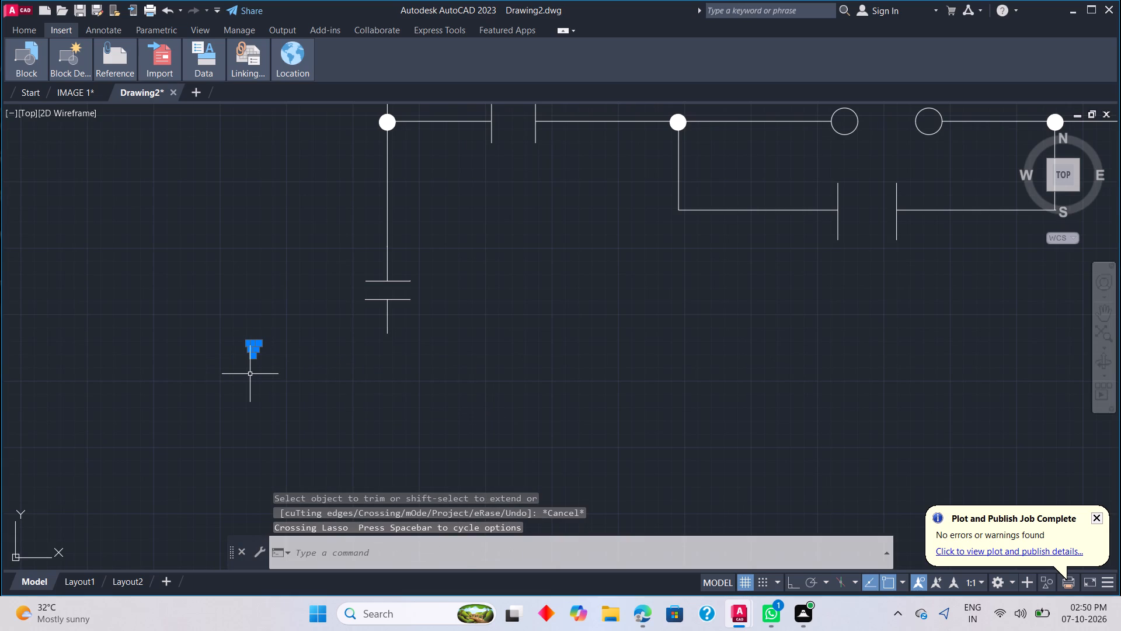
right_click(251, 374)
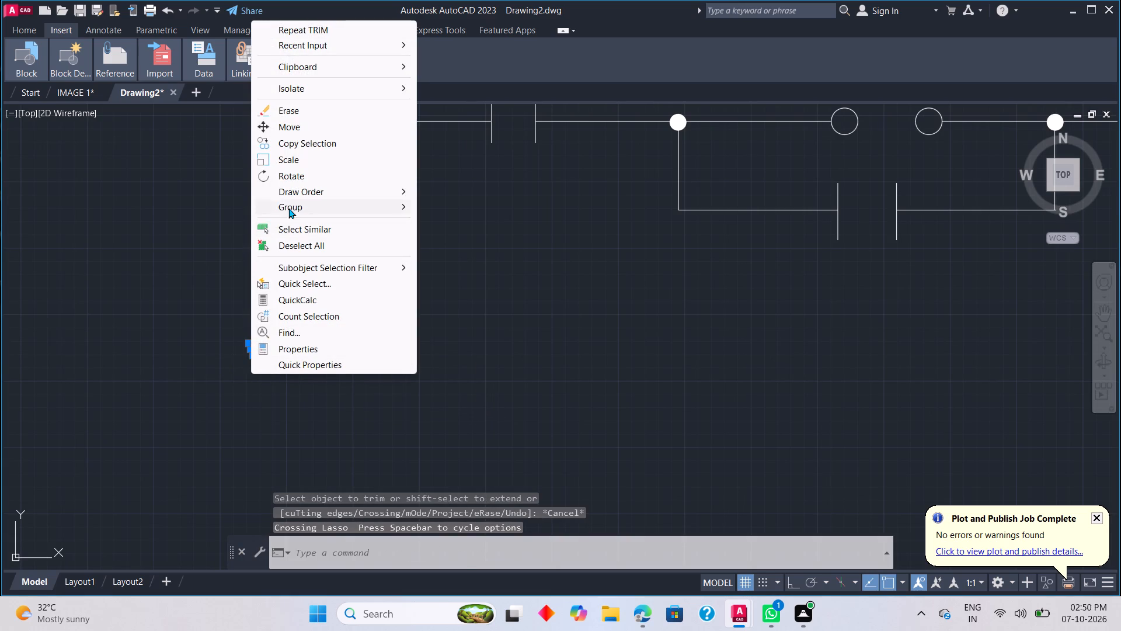
left_click(281, 133)
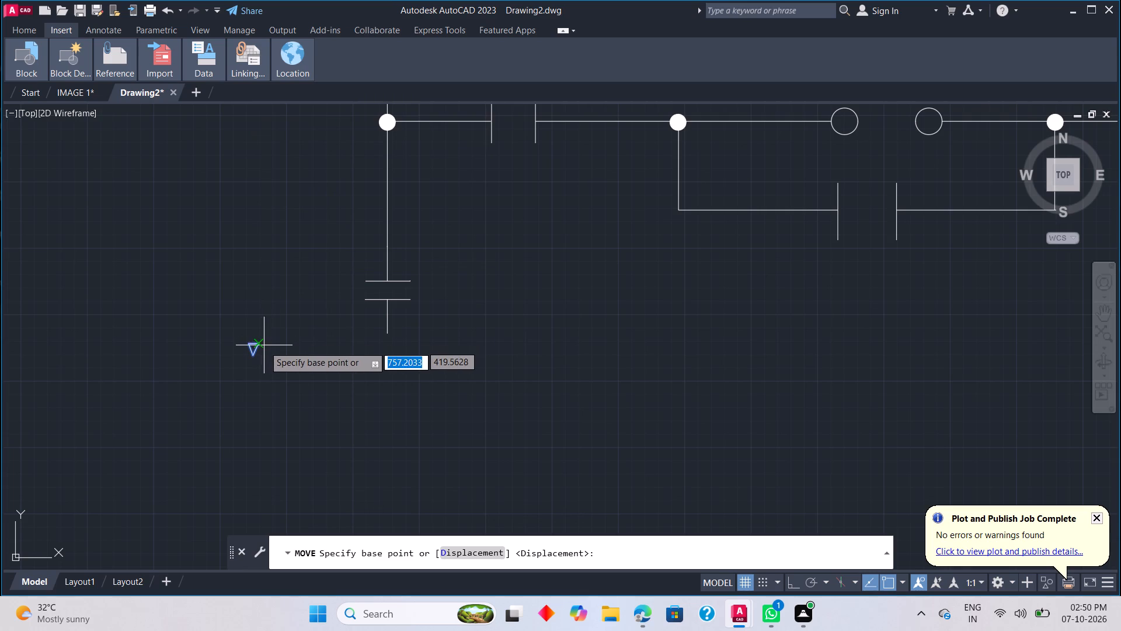
scroll(252, 342, "up", 2)
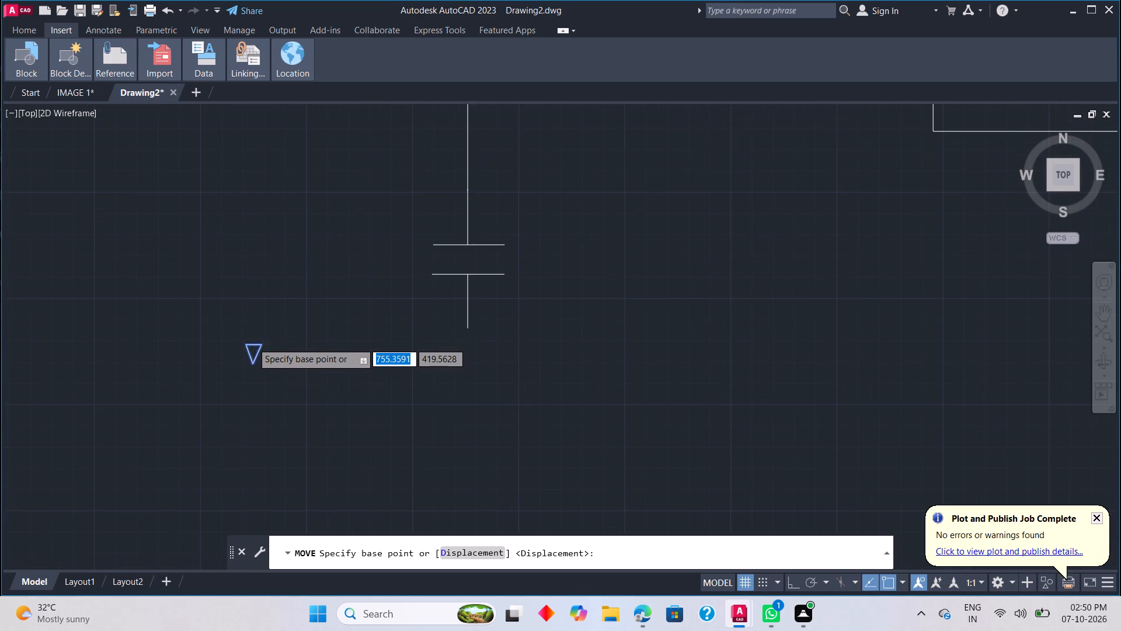
scroll(252, 342, "up", 1)
left_click(253, 349)
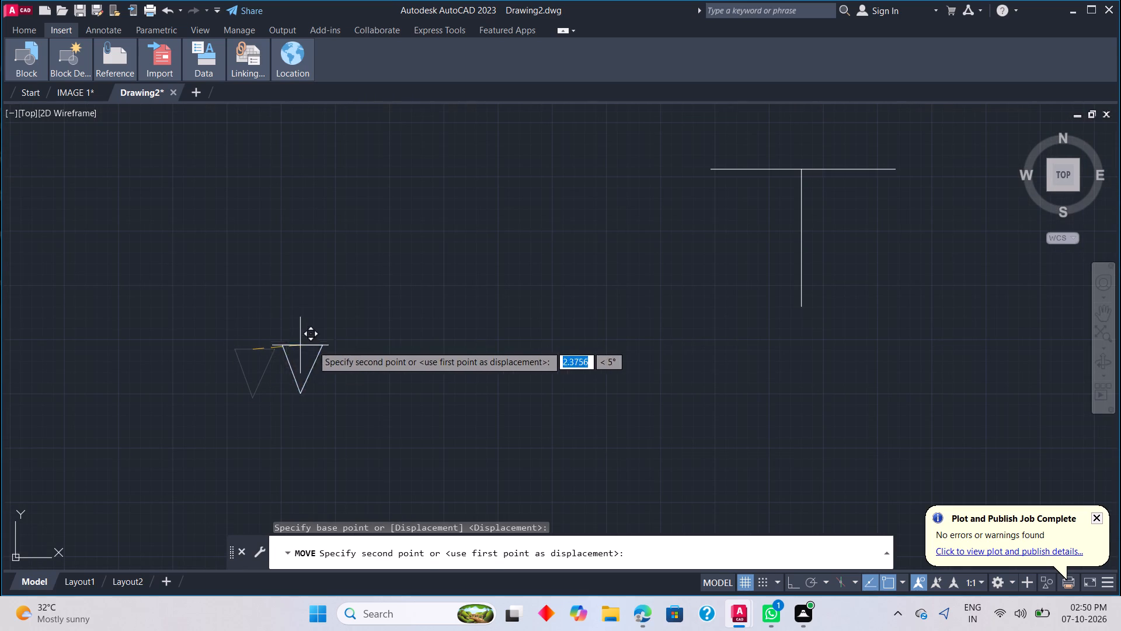
left_click(801, 307)
scroll(790, 404, "down", 3)
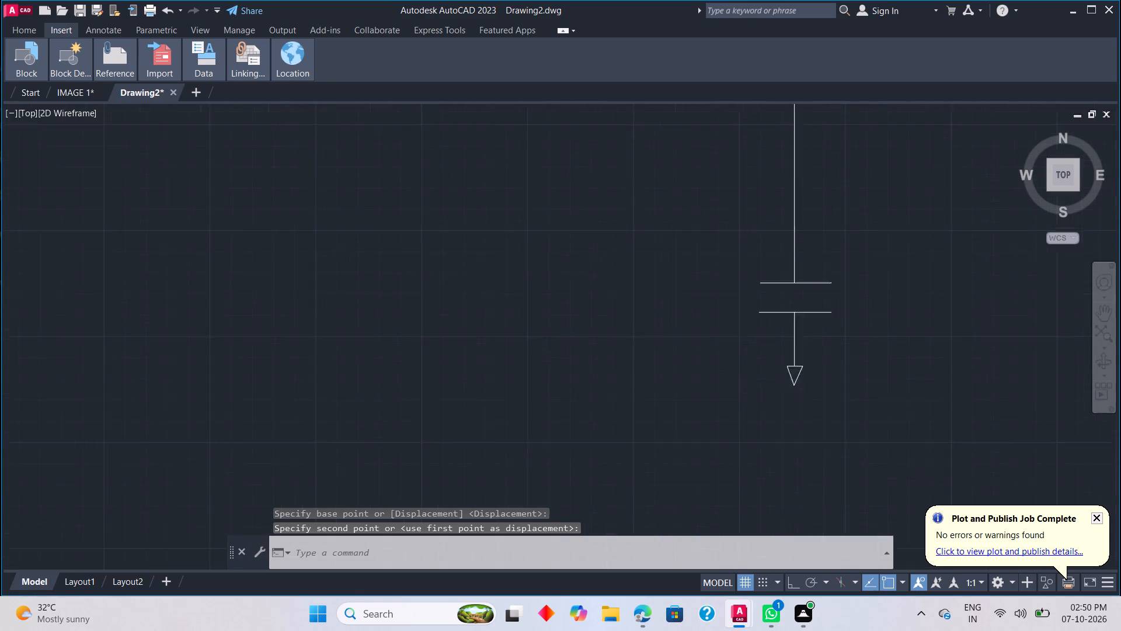
key("Escape")
Look over the ladder diagram as a whole and the arrow below the left rail's parallel-line symbol.
scroll(808, 415, "down", 2)
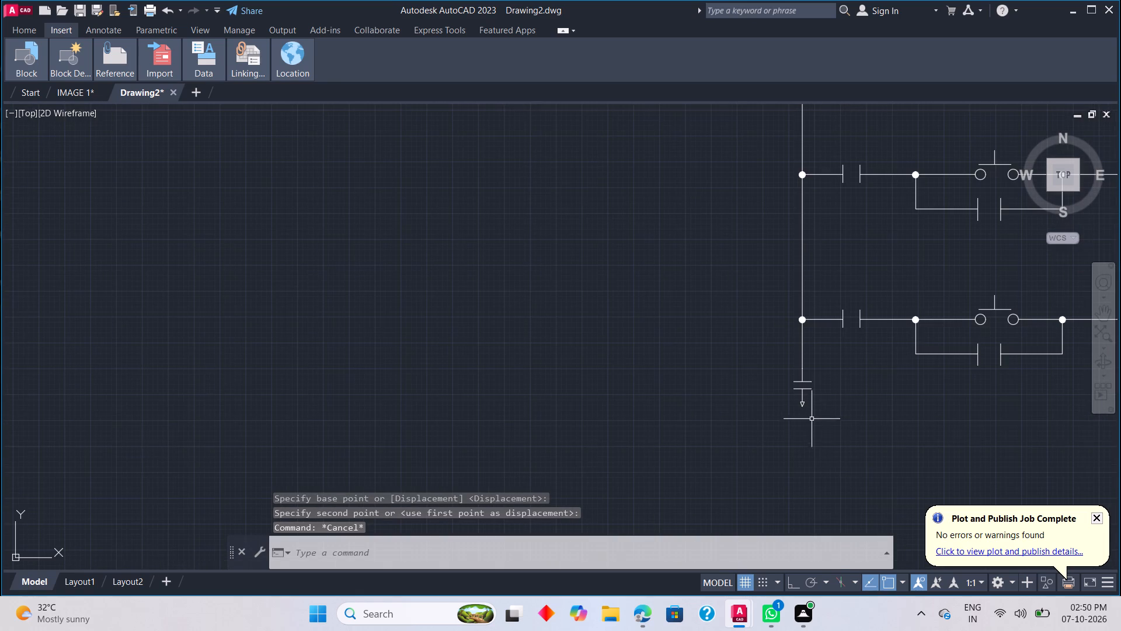
scroll(845, 419, "up", 2)
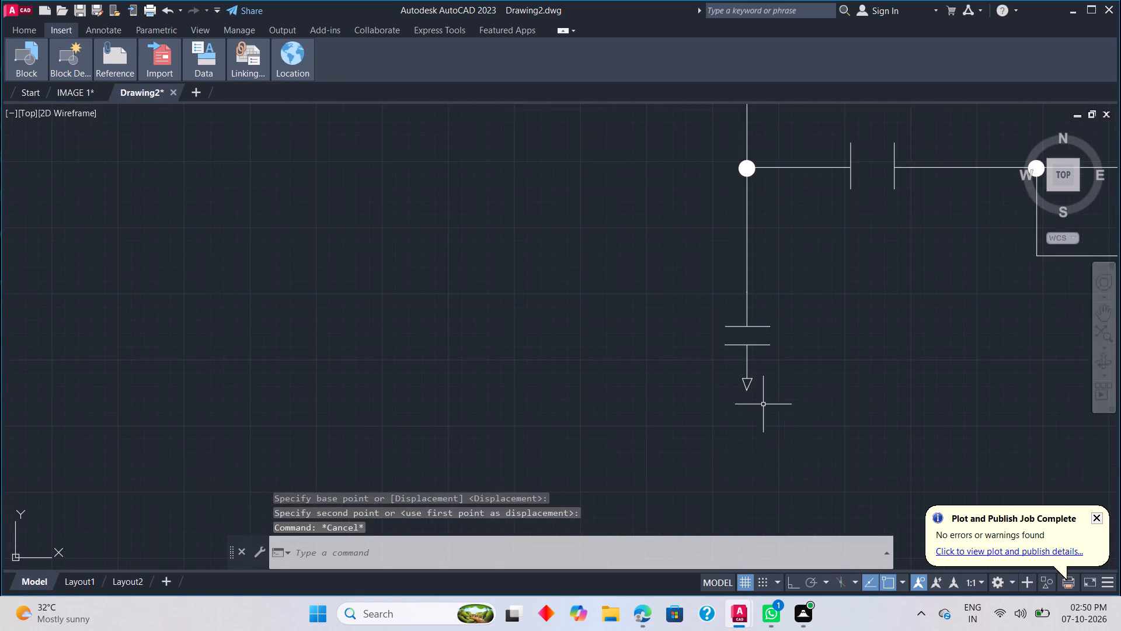
scroll(746, 393, "up", 4)
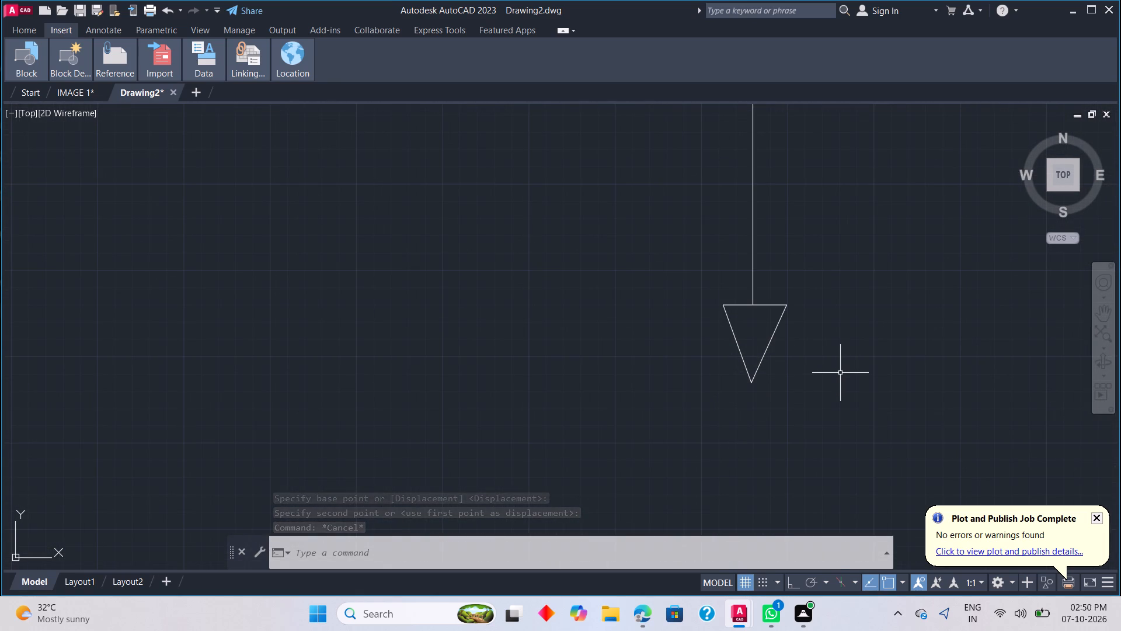
scroll(840, 369, "down", 3)
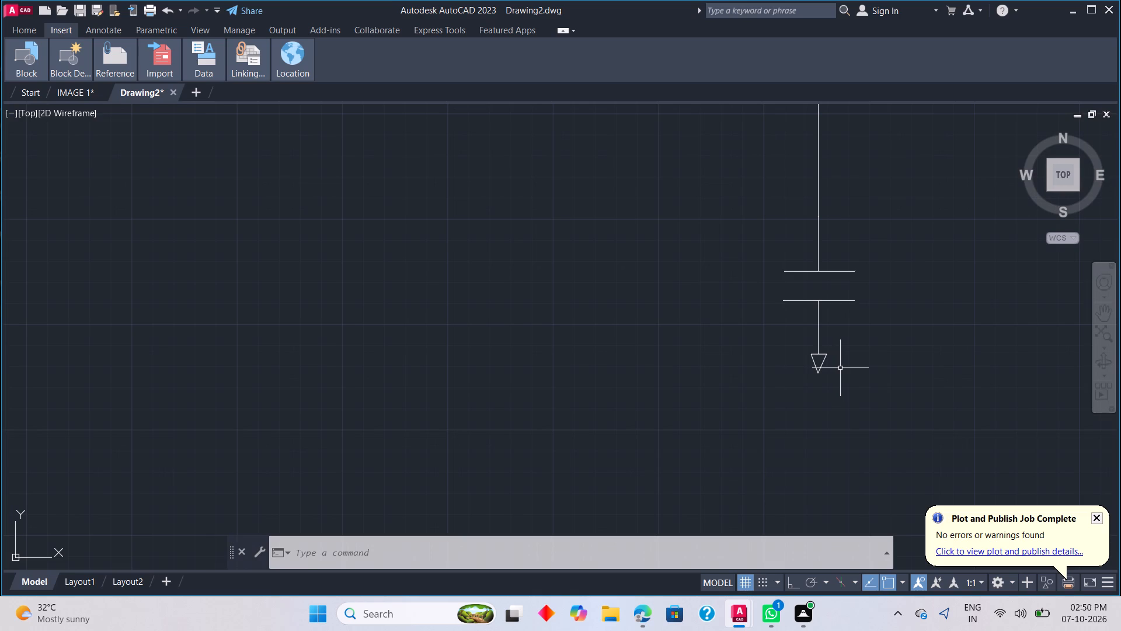
left_click(1099, 307)
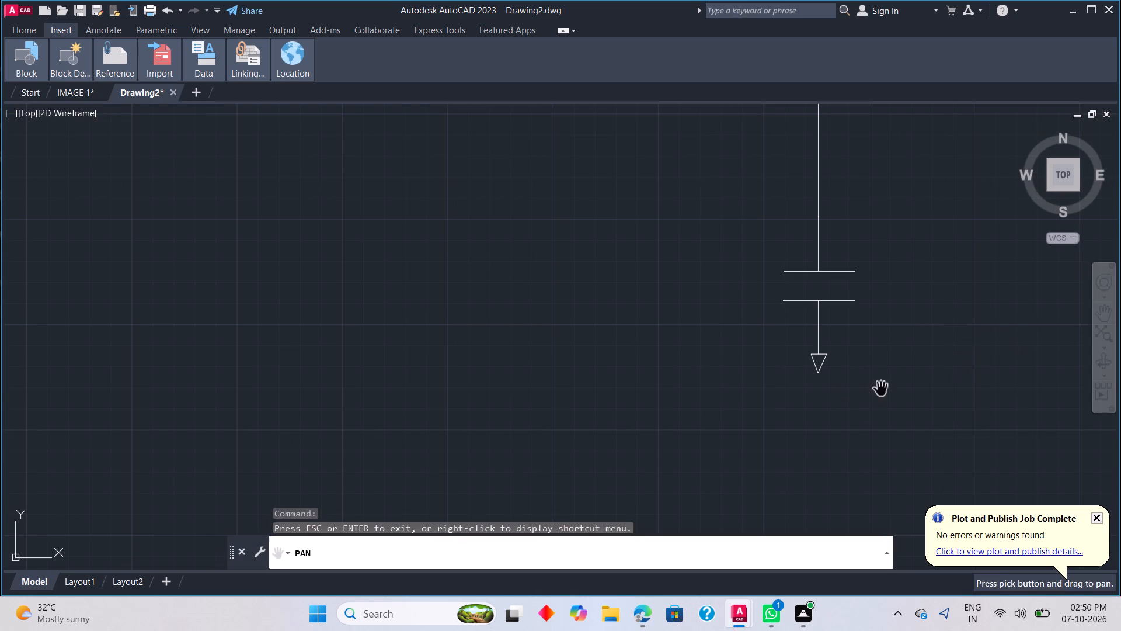
left_click_drag(876, 387, 577, 456)
scroll(564, 463, "down", 3)
left_click_drag(597, 442, 594, 439)
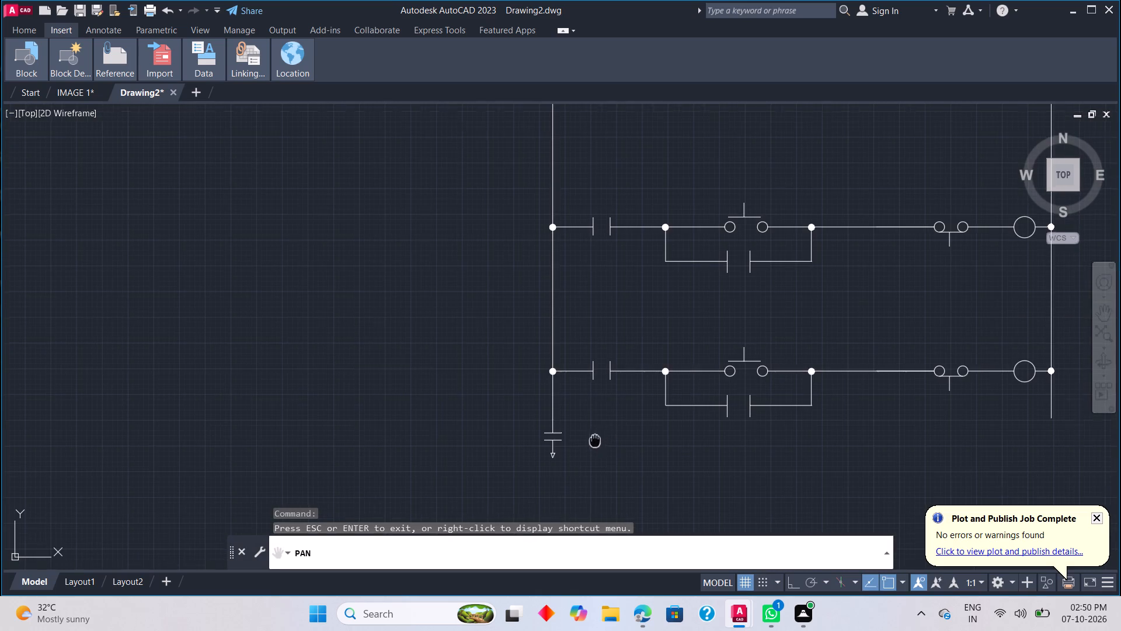
left_click_drag(594, 439, 485, 296)
scroll(464, 312, "up", 1)
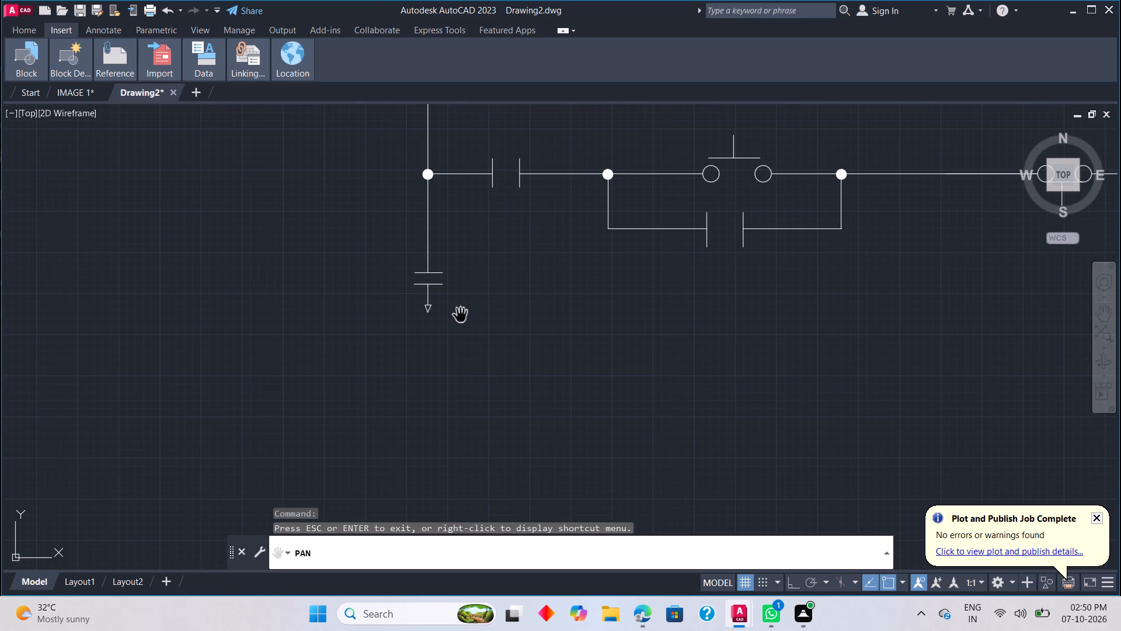
scroll(457, 319, "down", 2)
scroll(494, 365, "down", 3)
scroll(496, 366, "up", 1)
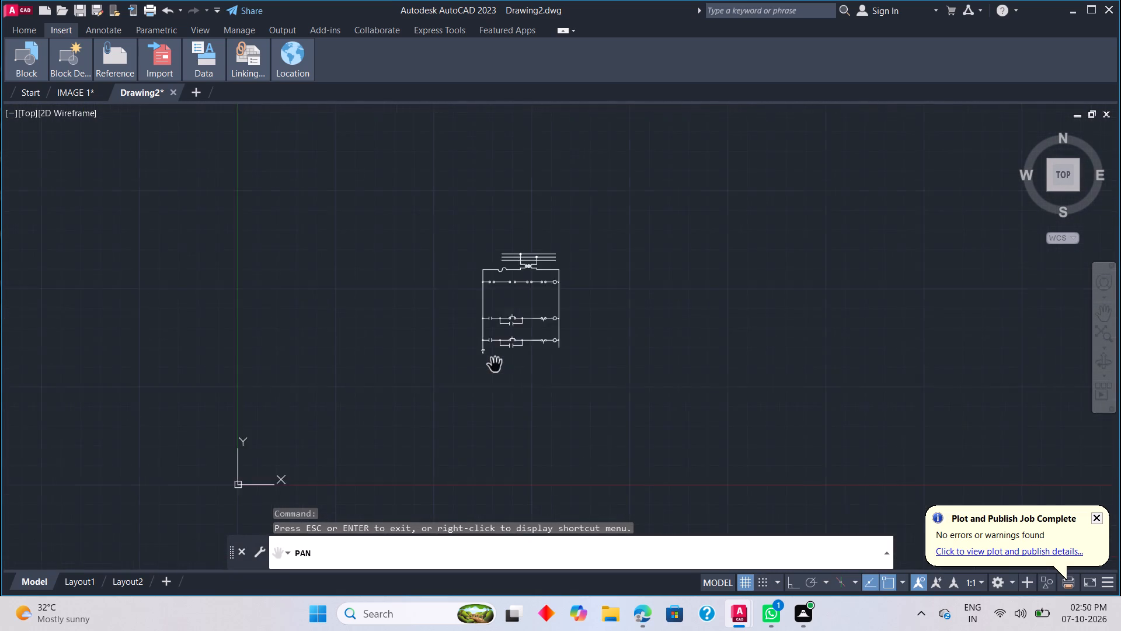
scroll(496, 366, "up", 3)
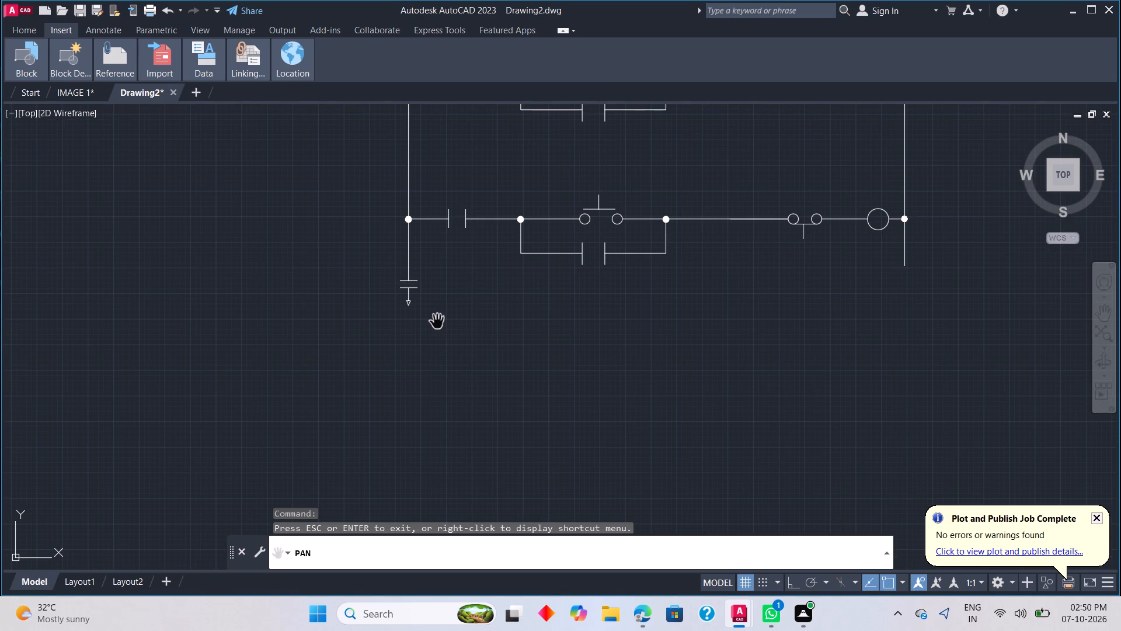
left_click_drag(437, 322, 537, 438)
scroll(537, 438, "up", 1)
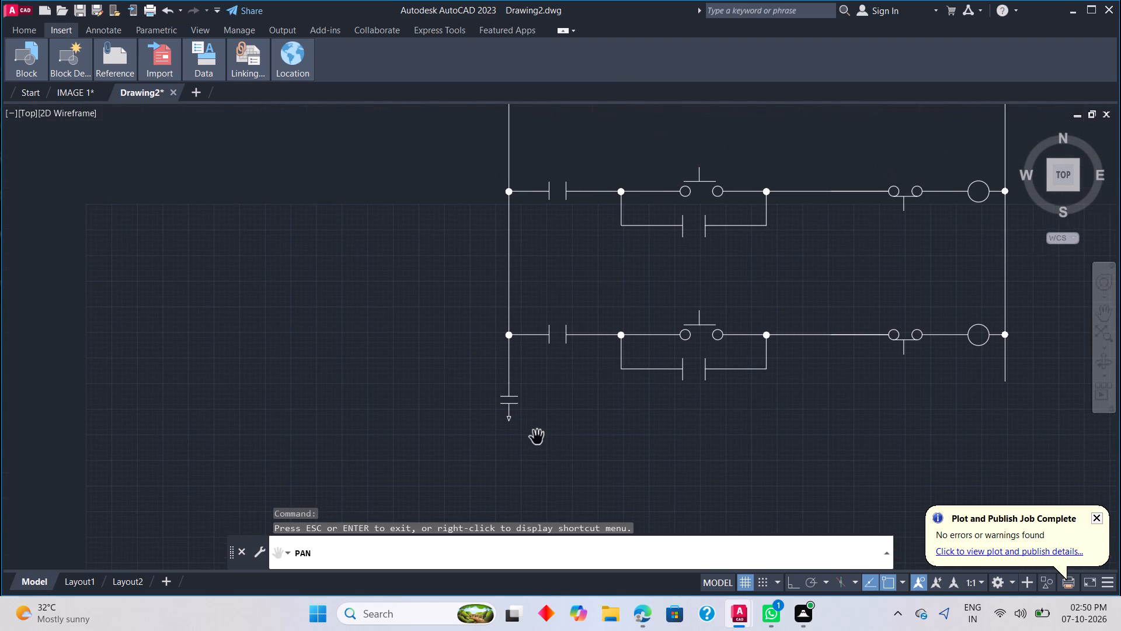
scroll(537, 438, "up", 2)
key("Escape")
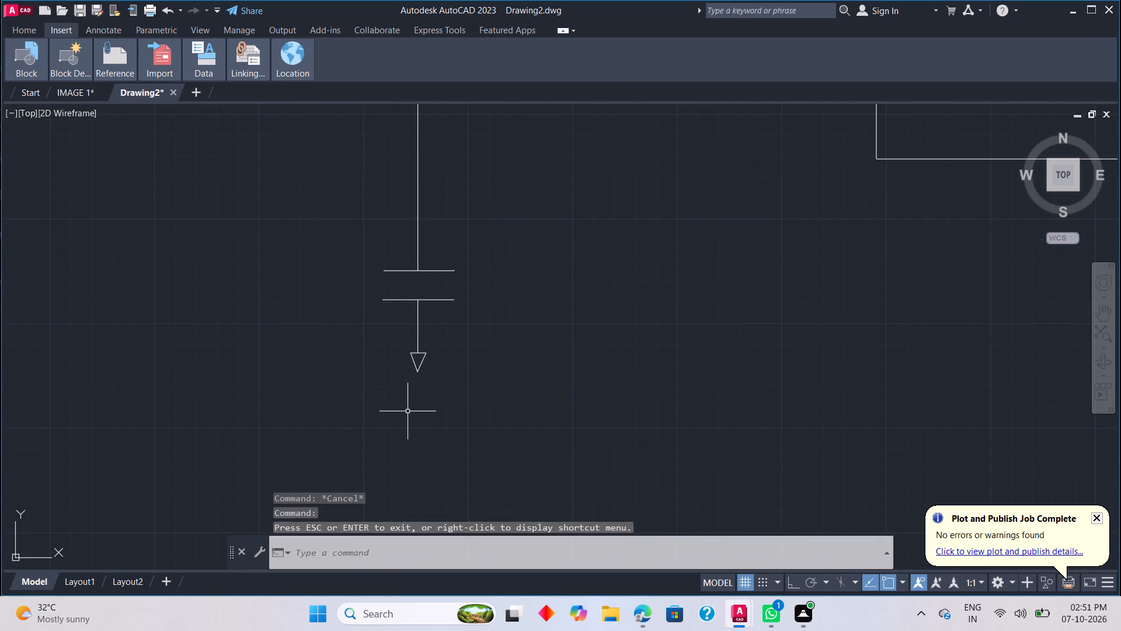
Fill the triangle at the end of the short vertical line with a solid hatch.
key("h")
key("space")
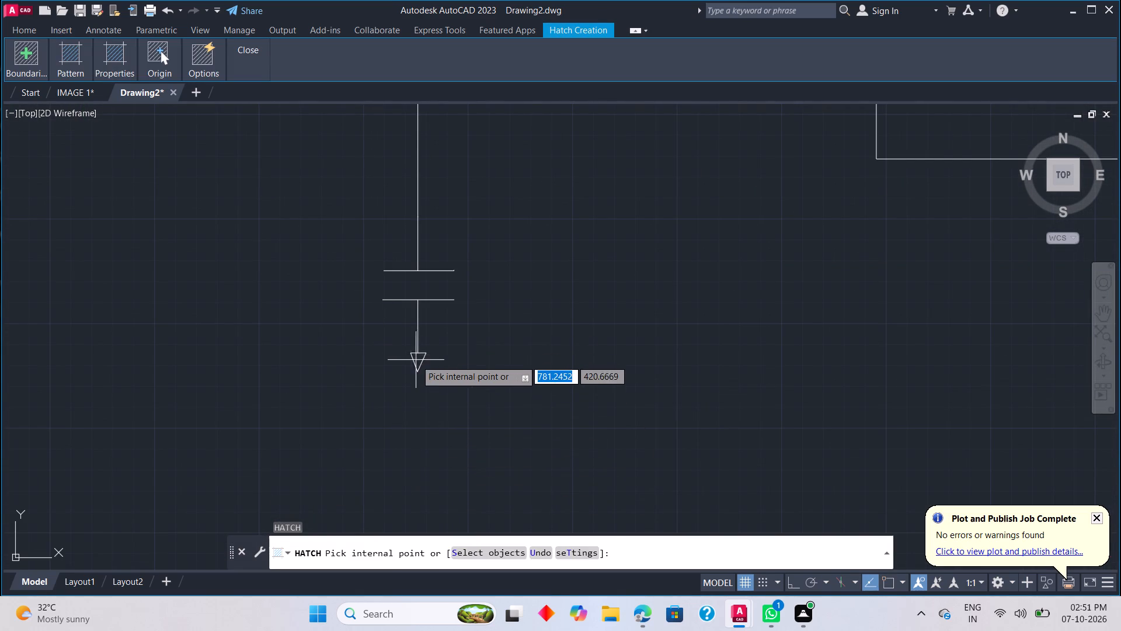
left_click(417, 361)
key("Escape")
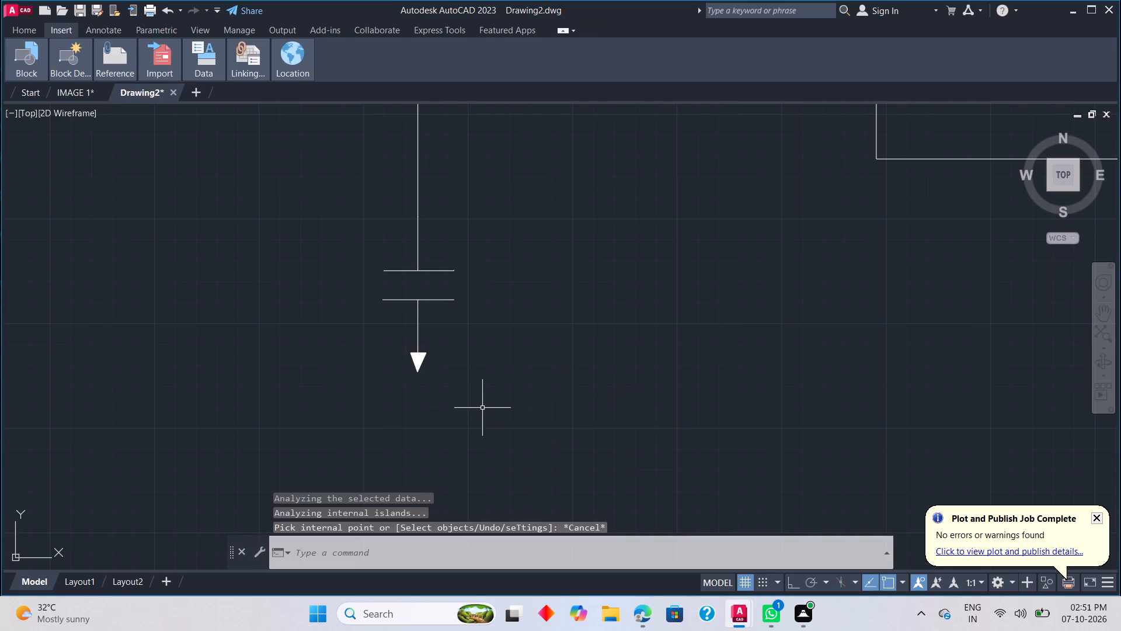
scroll(483, 394, "down", 2)
key("grave")
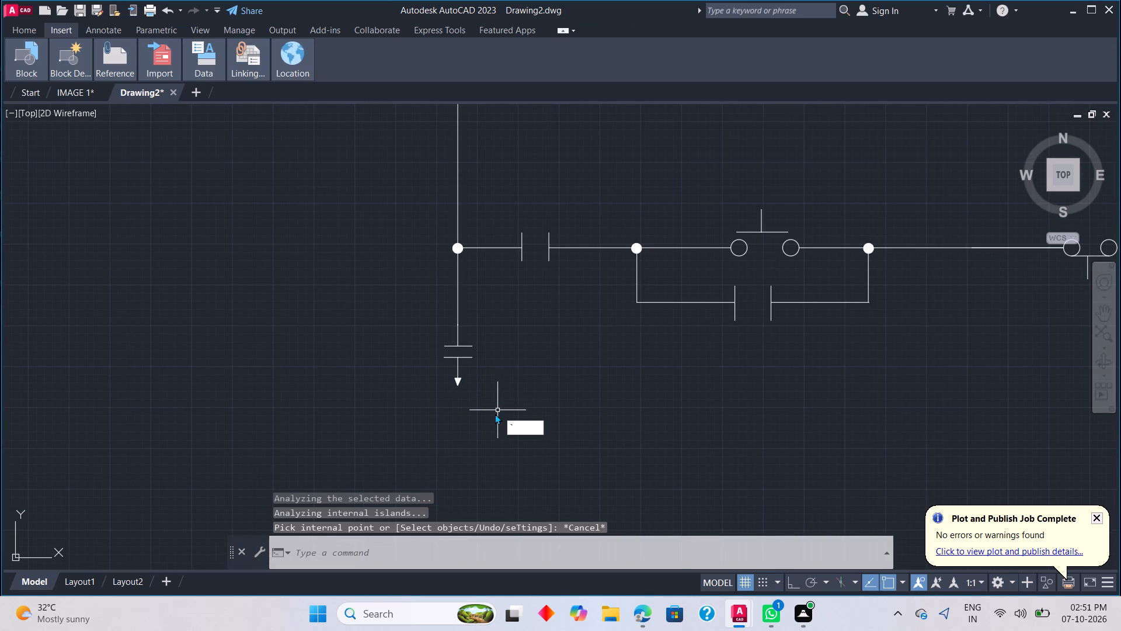
key("Escape")
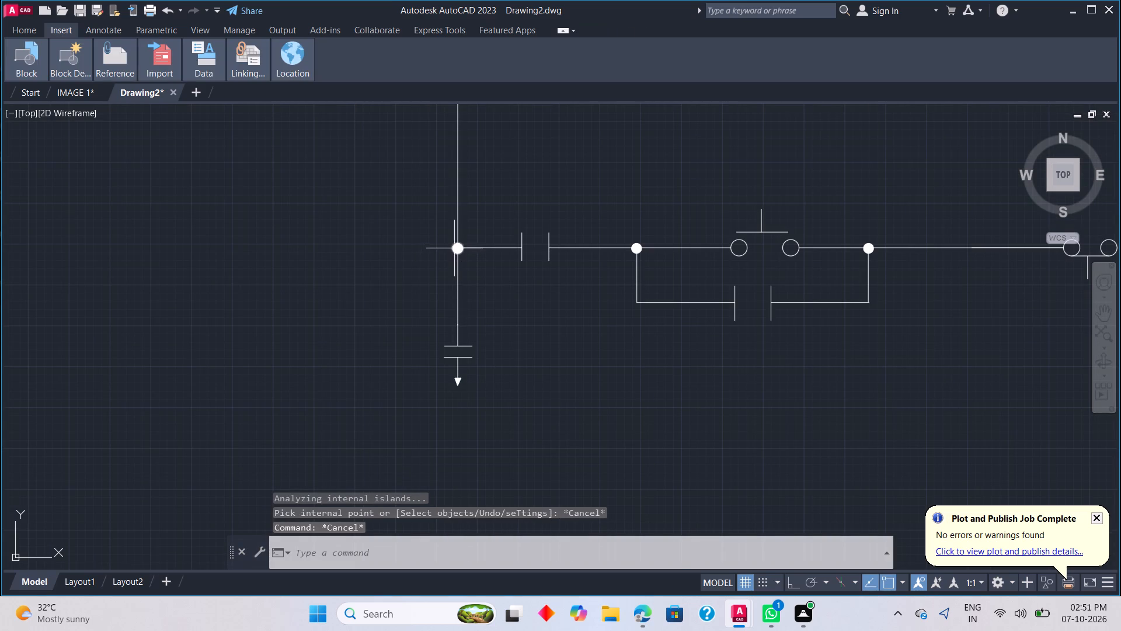
Copy the circle of the left rail's lowest junction dot straight down the rail, midway between that junction and the parallel-line symbol.
left_click(459, 251)
right_click(459, 251)
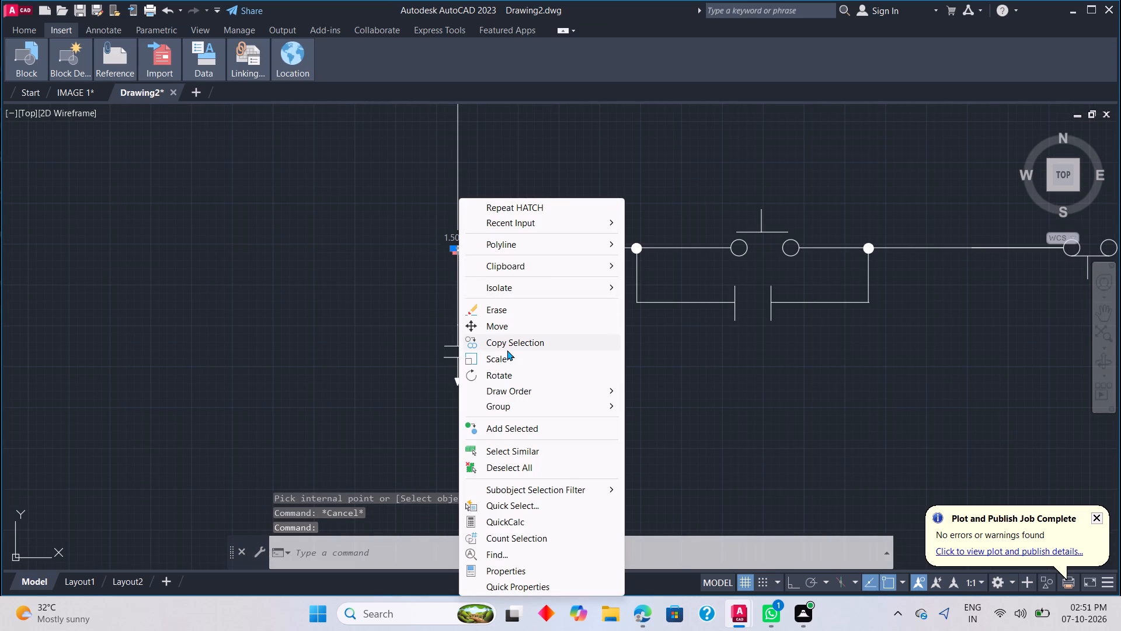
left_click(507, 345)
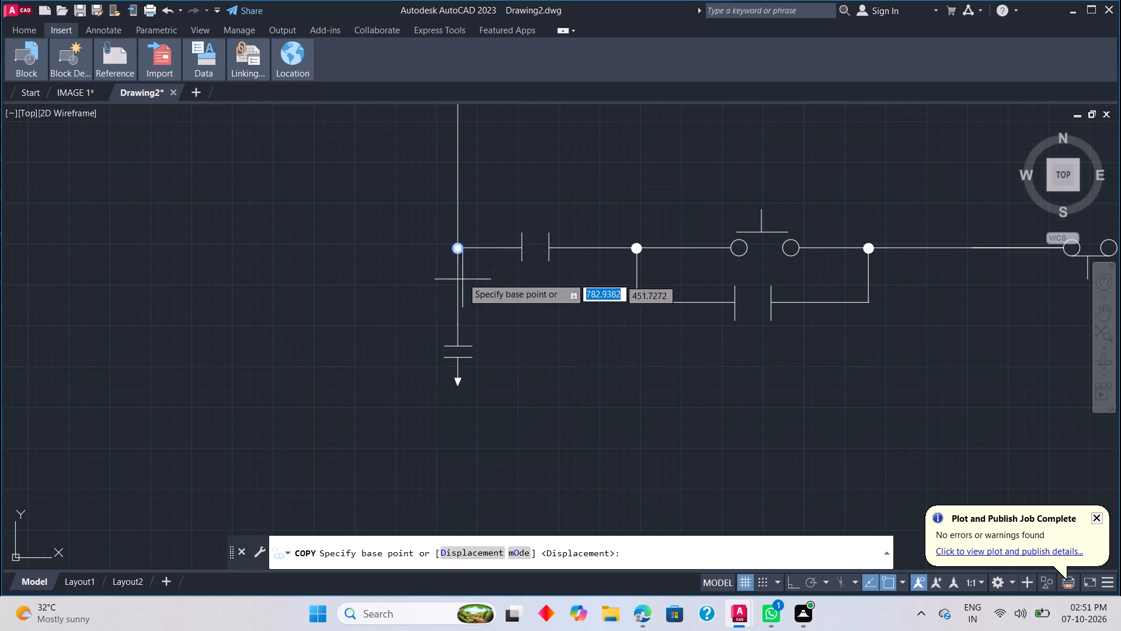
left_click(454, 252)
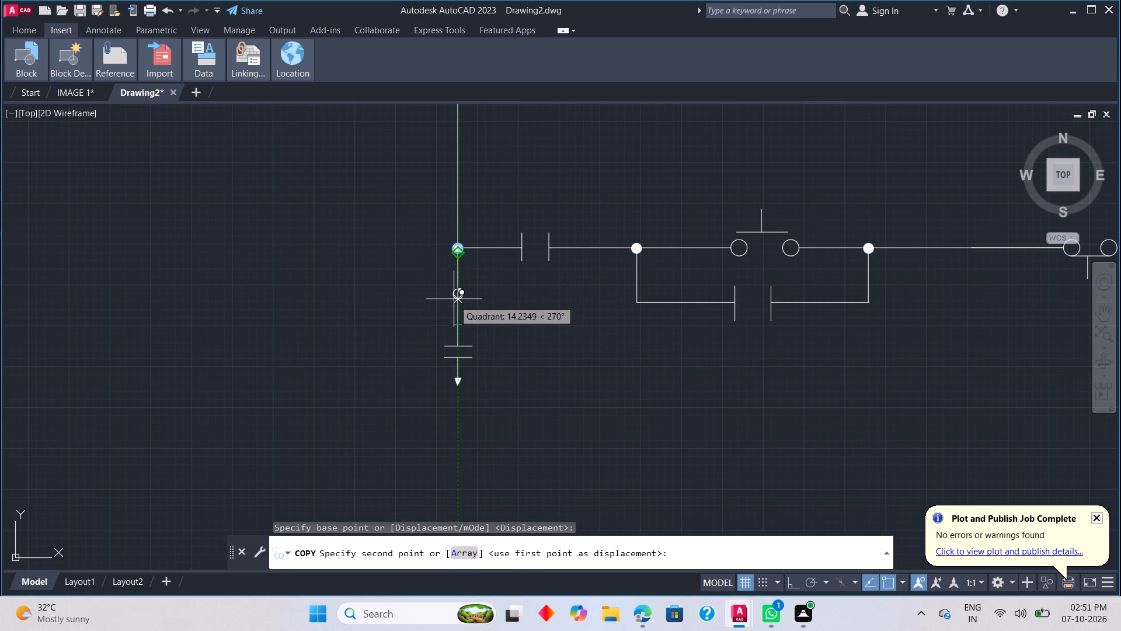
left_click(455, 302)
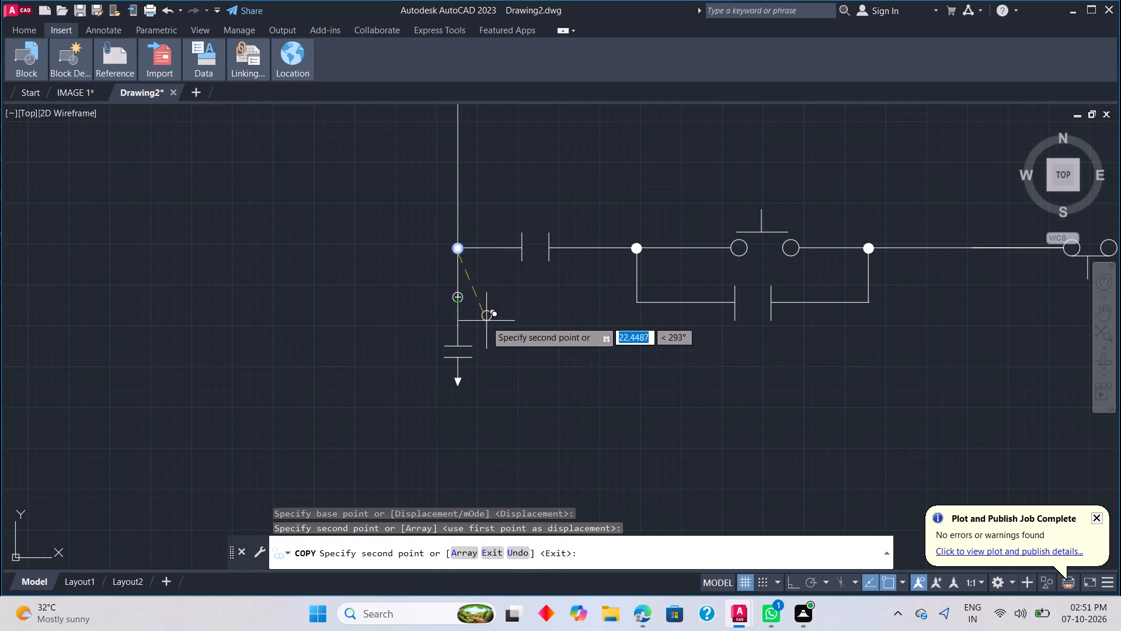
key("Escape")
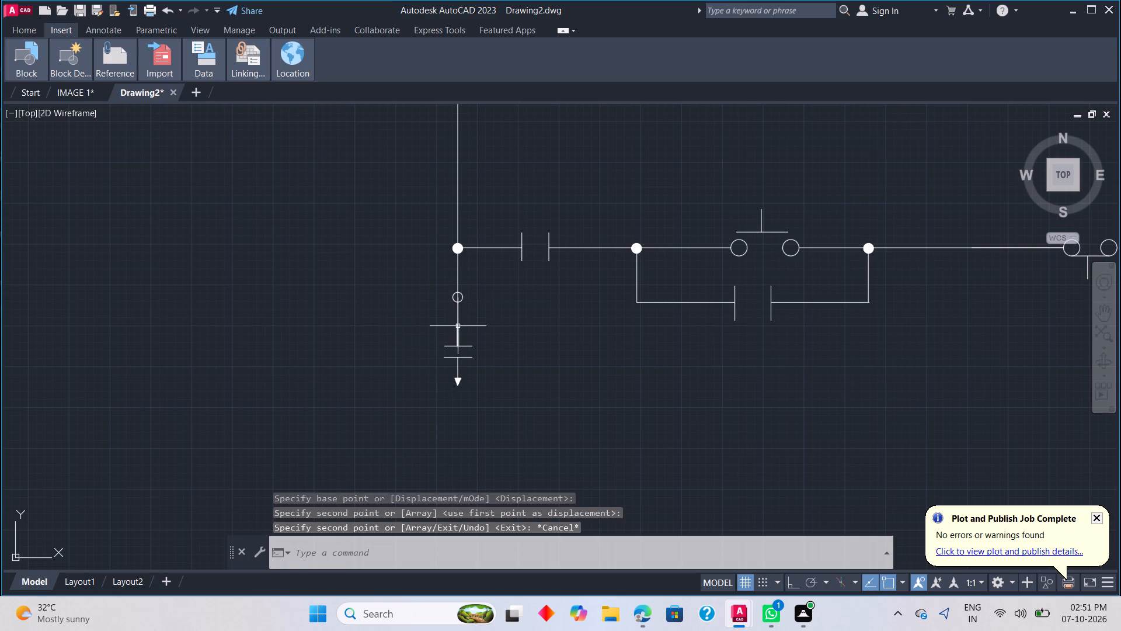
Fill both halves of the copied circle on the left rail with a solid hatch.
type("H")
key("space")
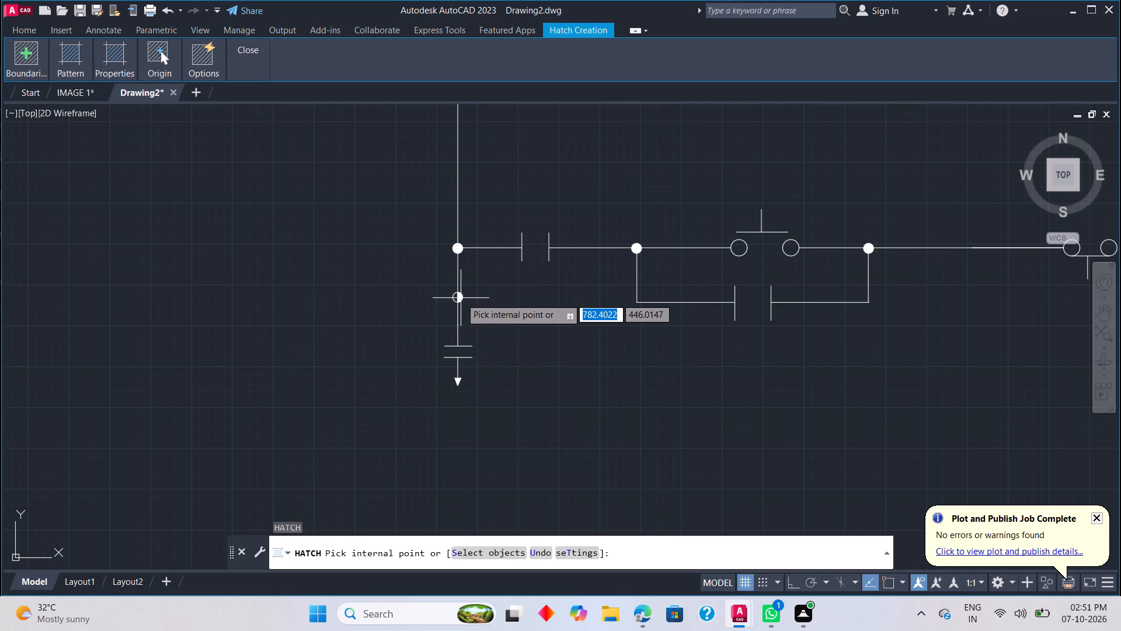
left_click(461, 298)
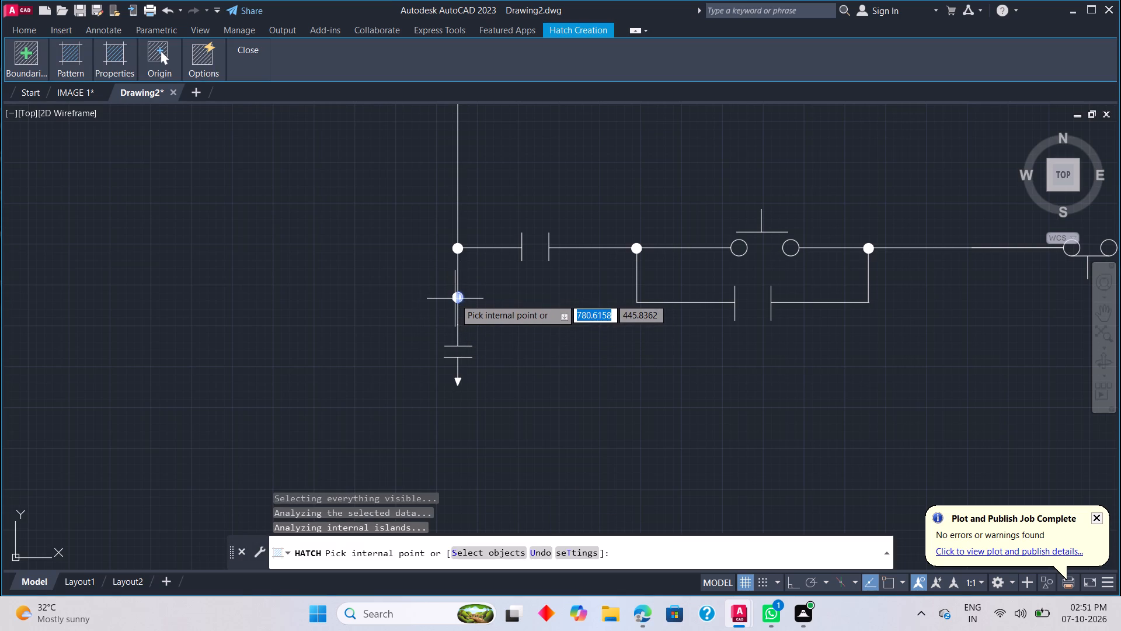
left_click(455, 299)
key("Escape")
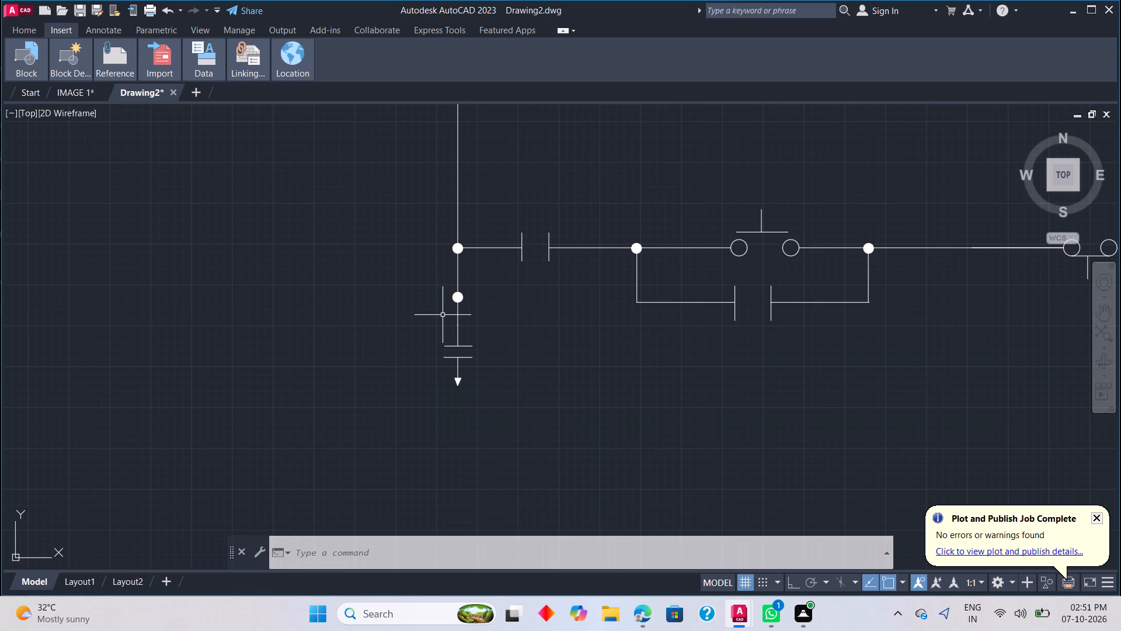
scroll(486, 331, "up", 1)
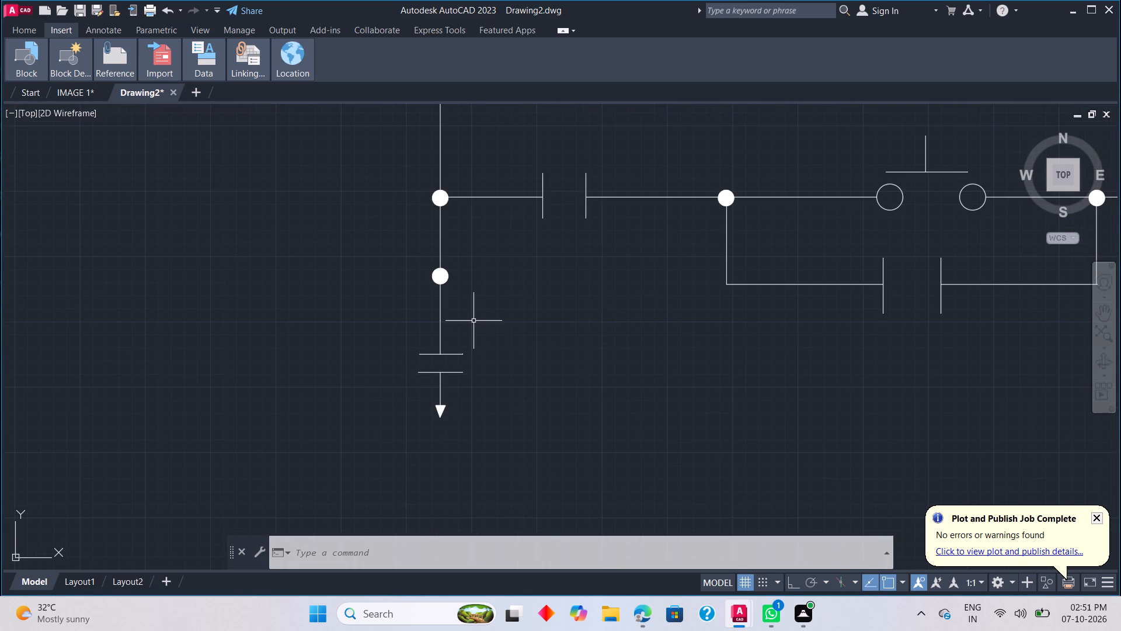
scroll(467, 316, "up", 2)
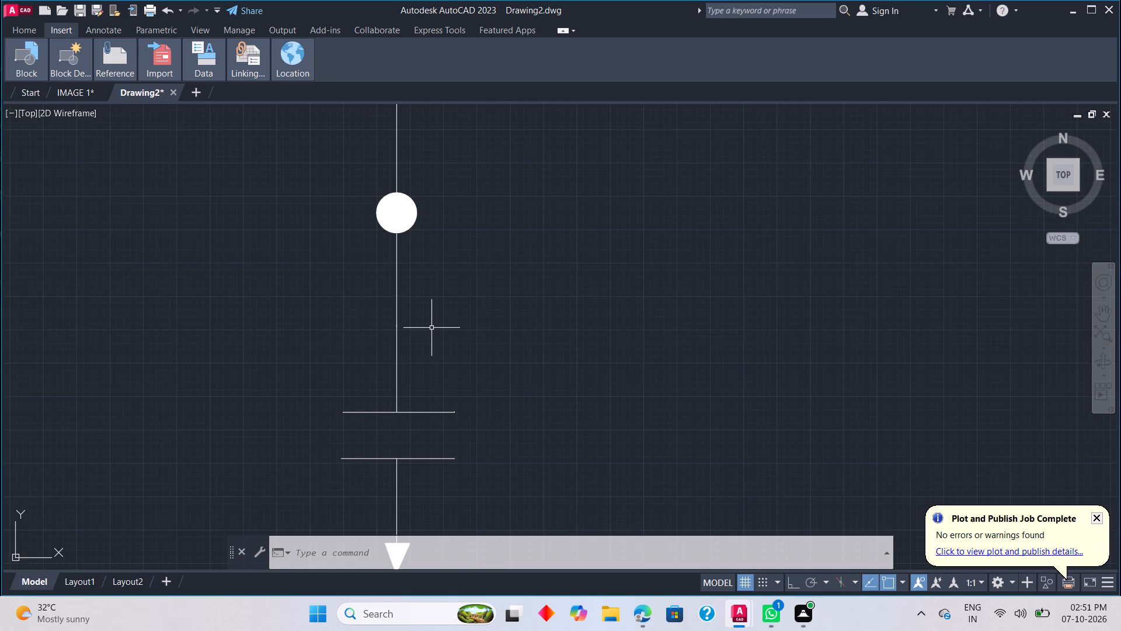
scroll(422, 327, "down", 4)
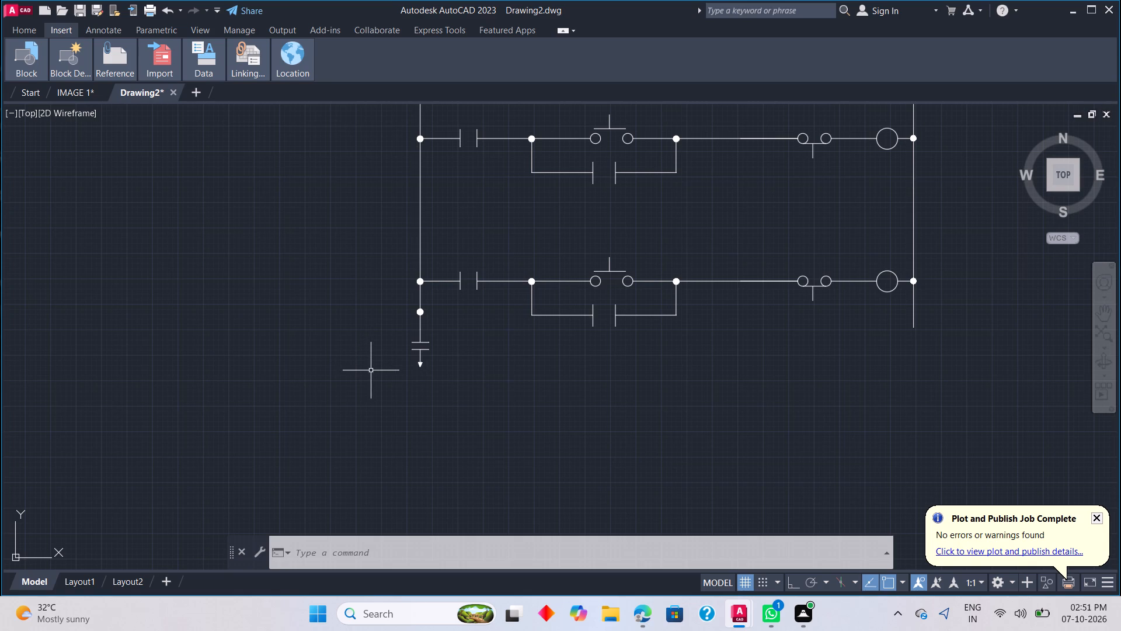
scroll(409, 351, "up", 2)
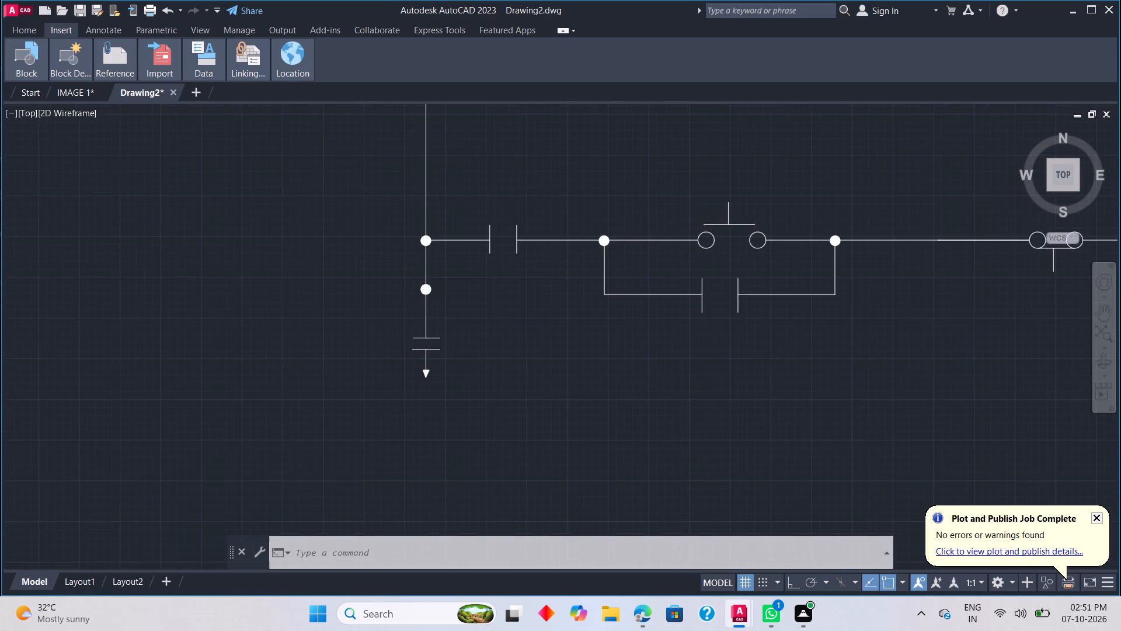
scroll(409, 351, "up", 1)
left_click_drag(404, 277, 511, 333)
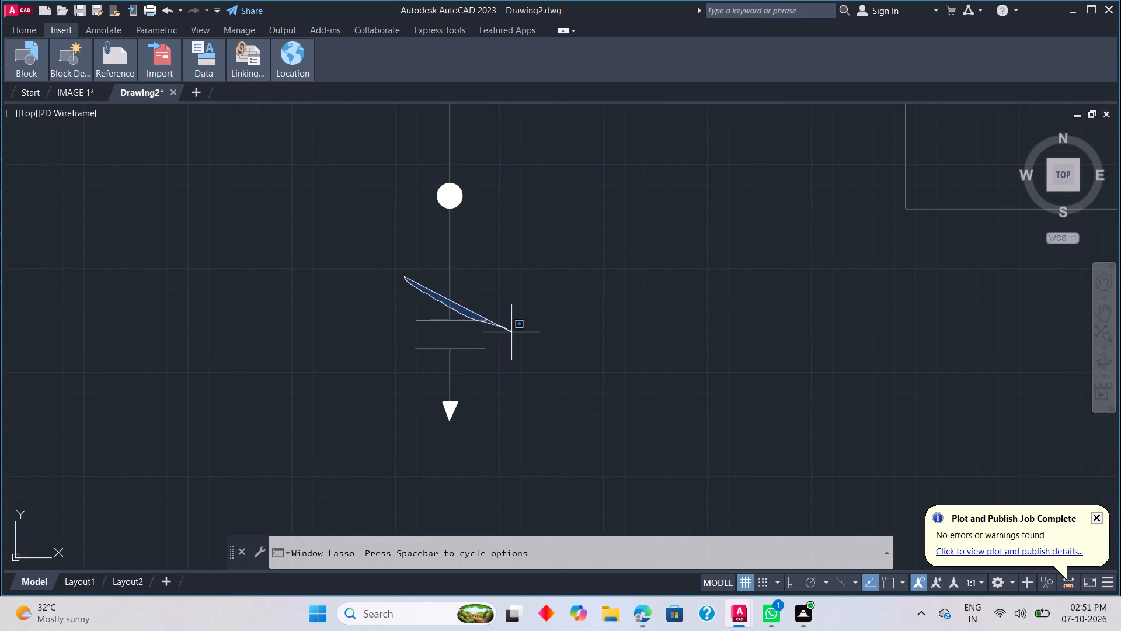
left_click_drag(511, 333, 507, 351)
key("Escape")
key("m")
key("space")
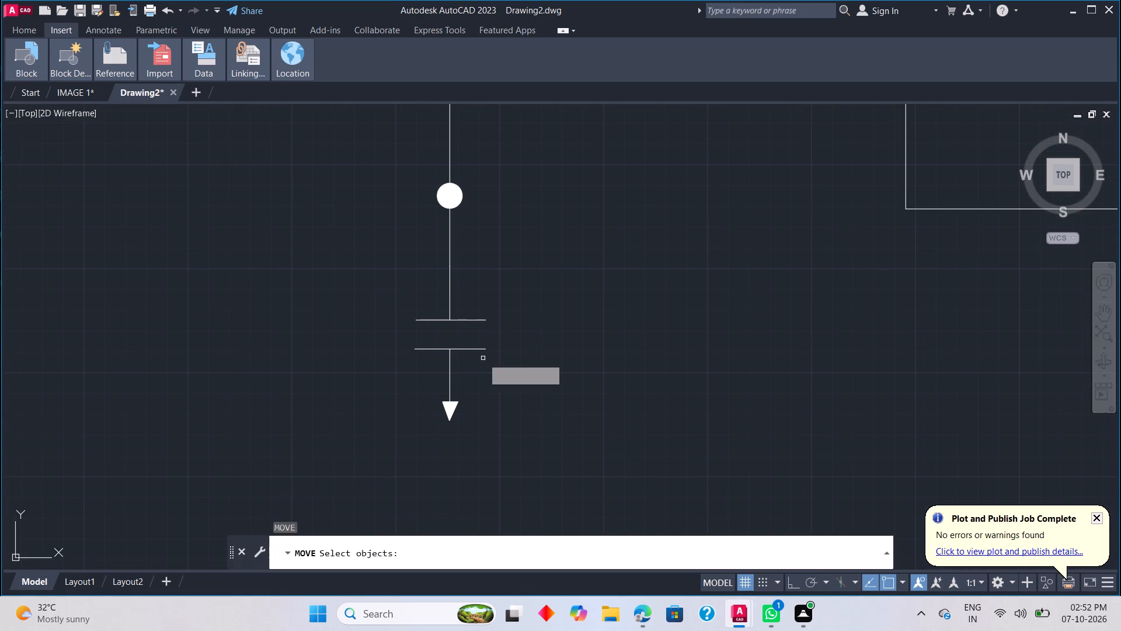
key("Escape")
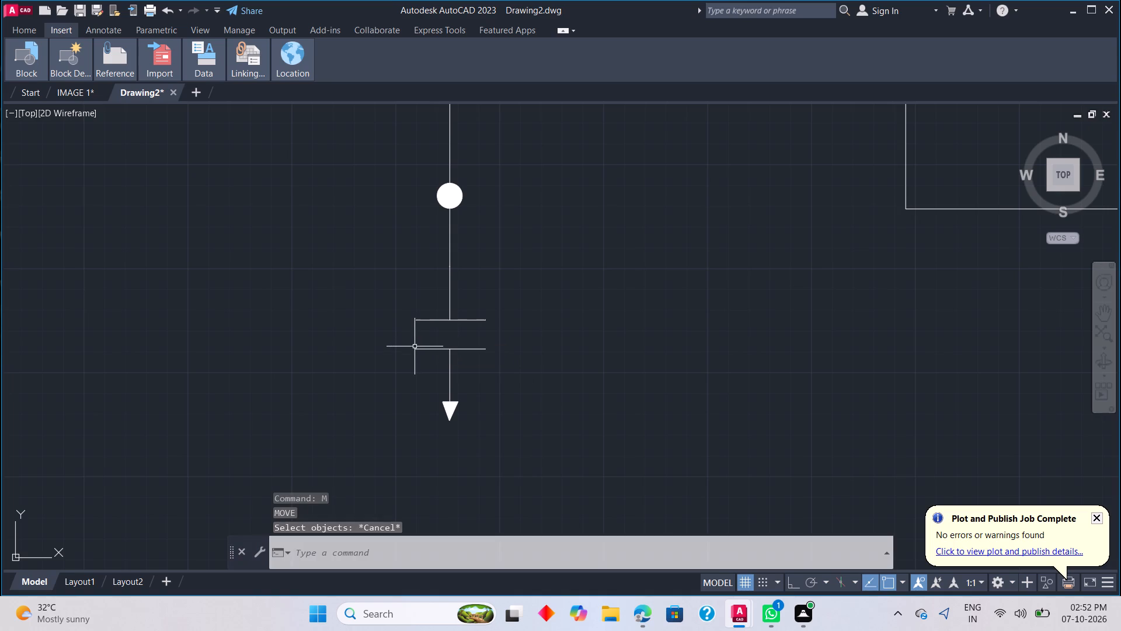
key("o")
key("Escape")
Copy the left rail's parallel-line symbol straight down about 22 units, below the filled arrowhead, with Ortho on.
key("c")
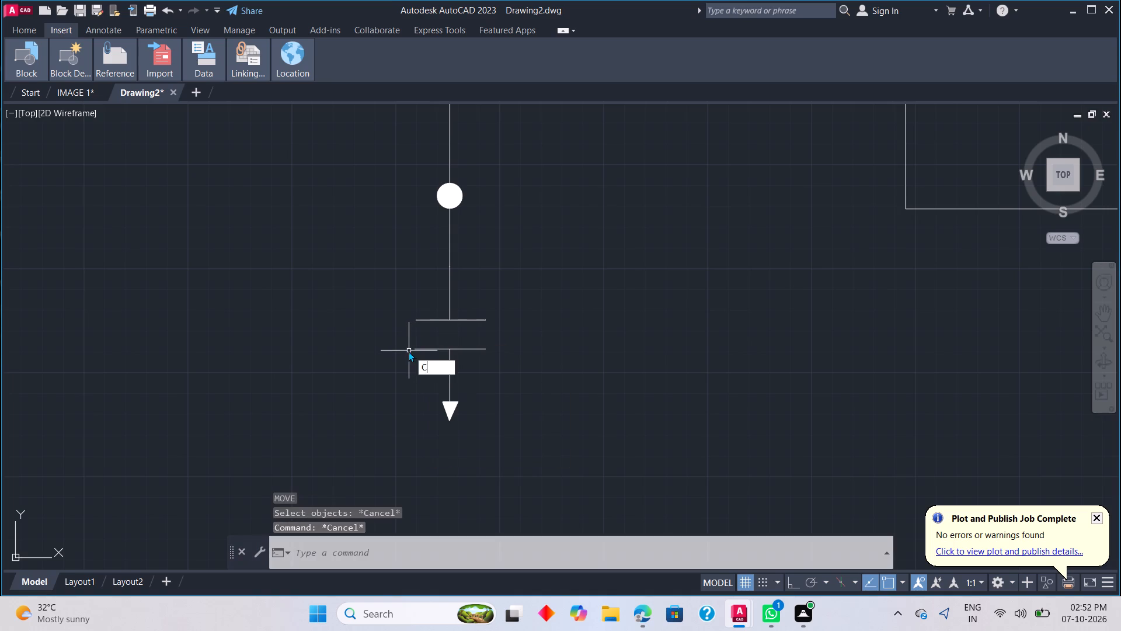
key("o")
key("space")
left_click(385, 280)
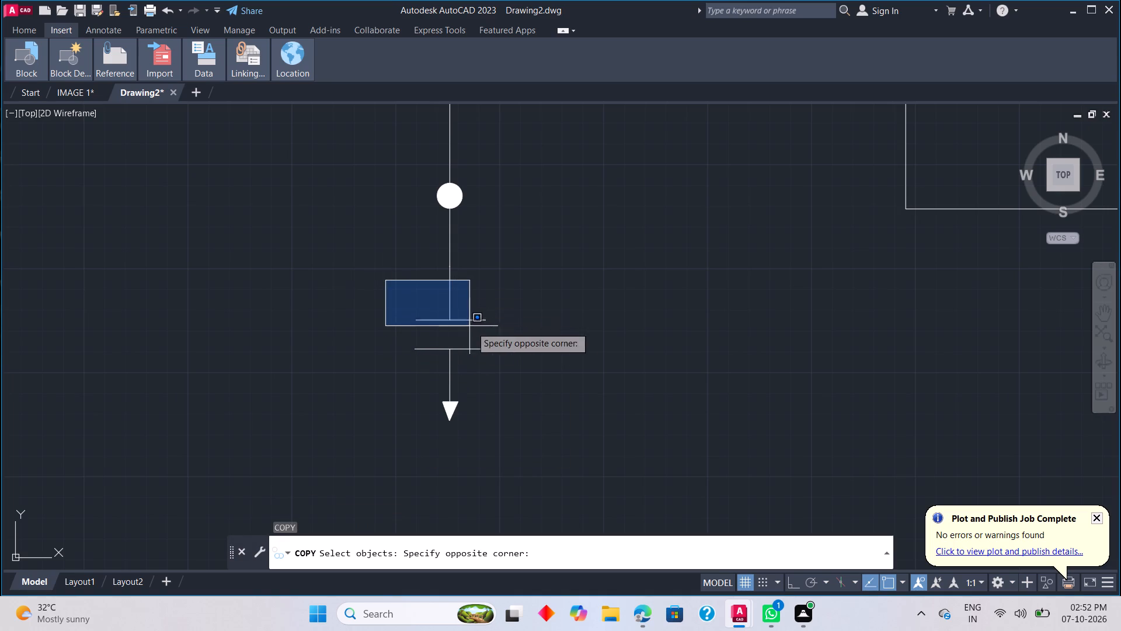
left_click(514, 387)
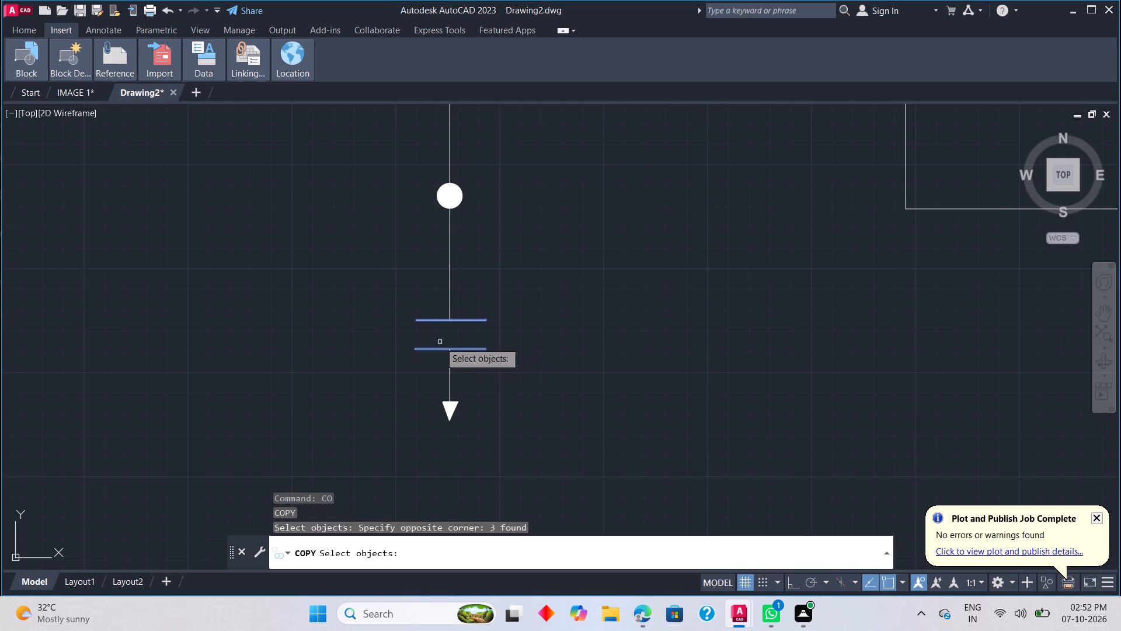
key("space")
left_click(454, 353)
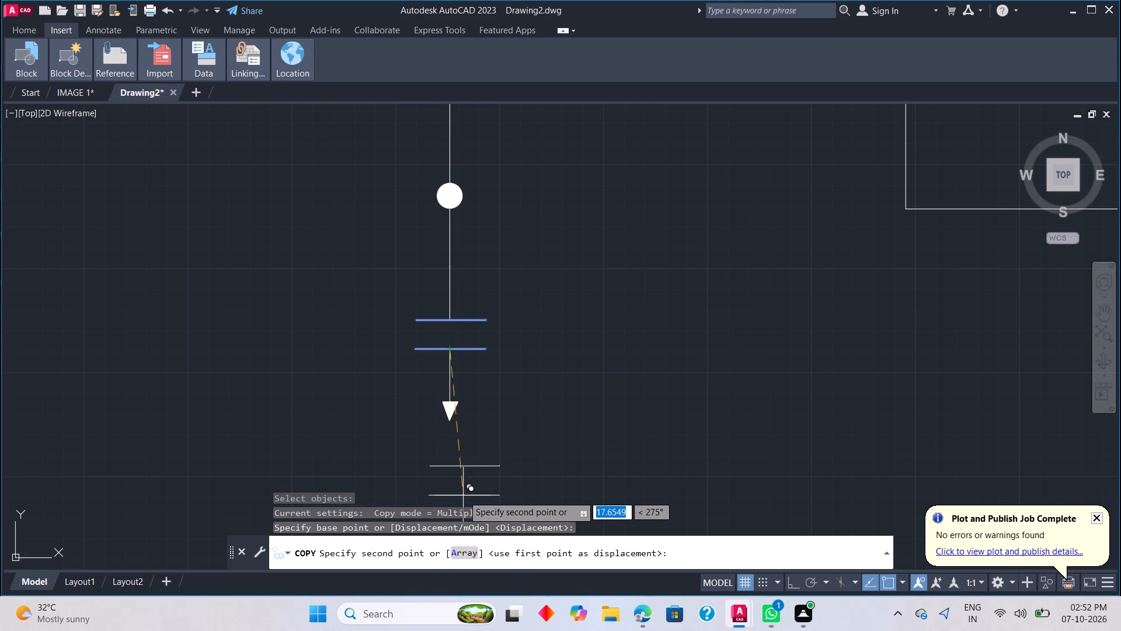
left_click(798, 585)
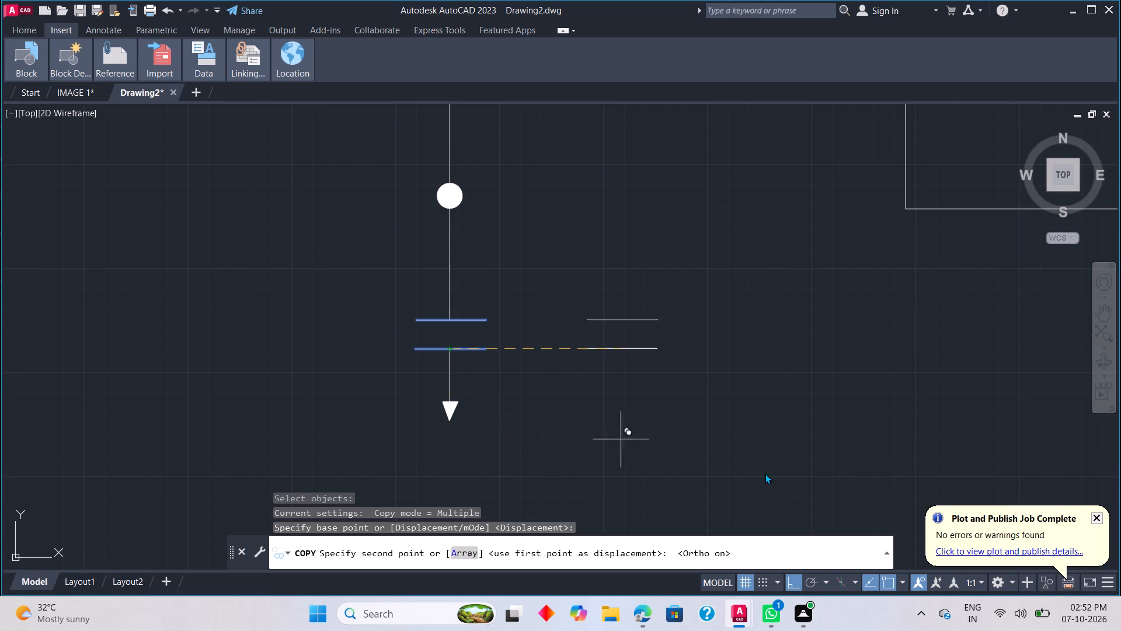
left_click(1105, 310)
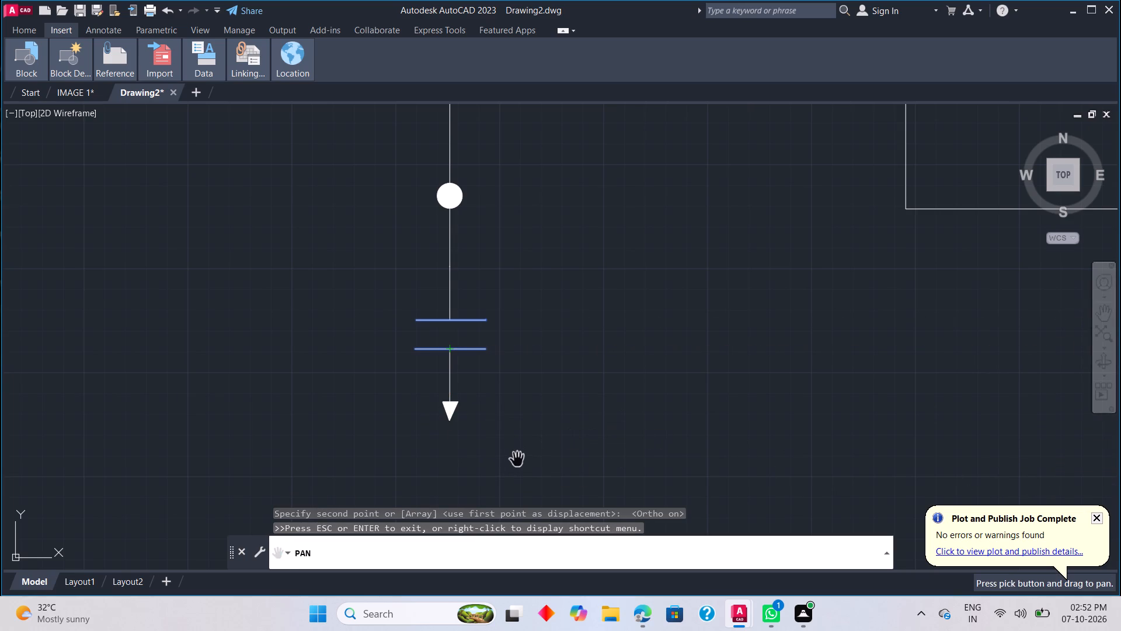
left_click_drag(497, 473, 497, 360)
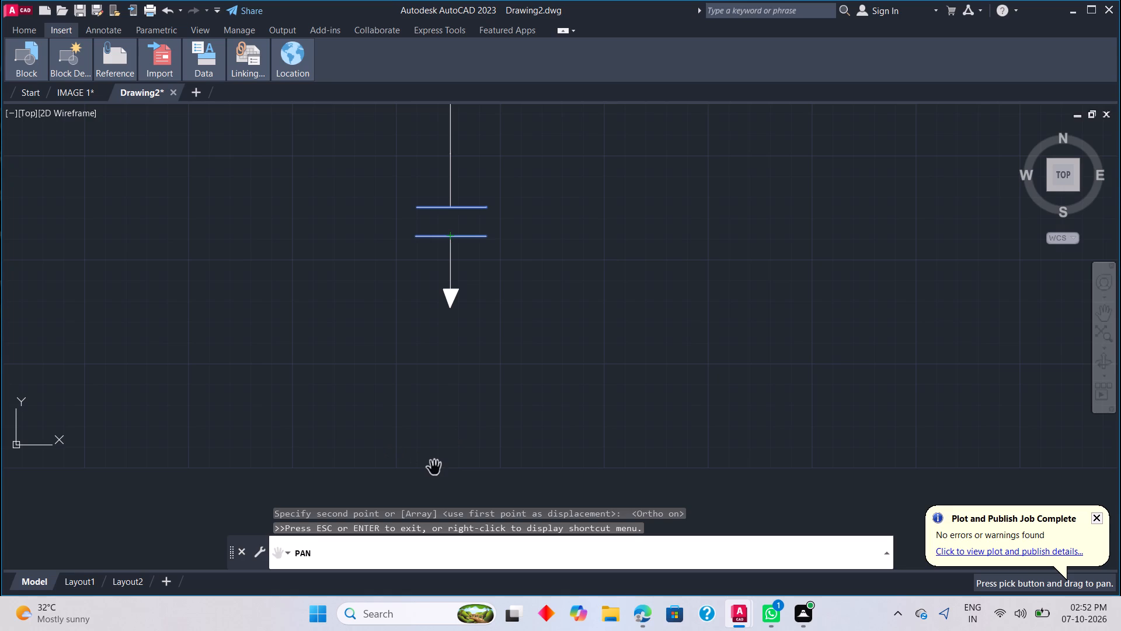
left_click_drag(445, 473, 450, 438)
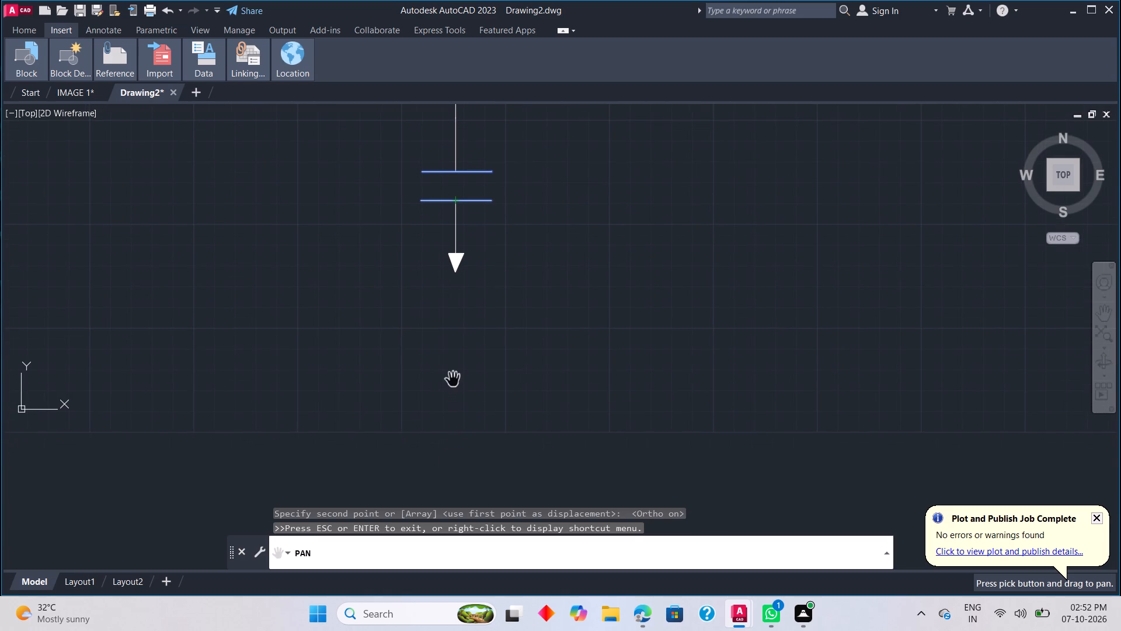
left_click(453, 380)
key("Escape")
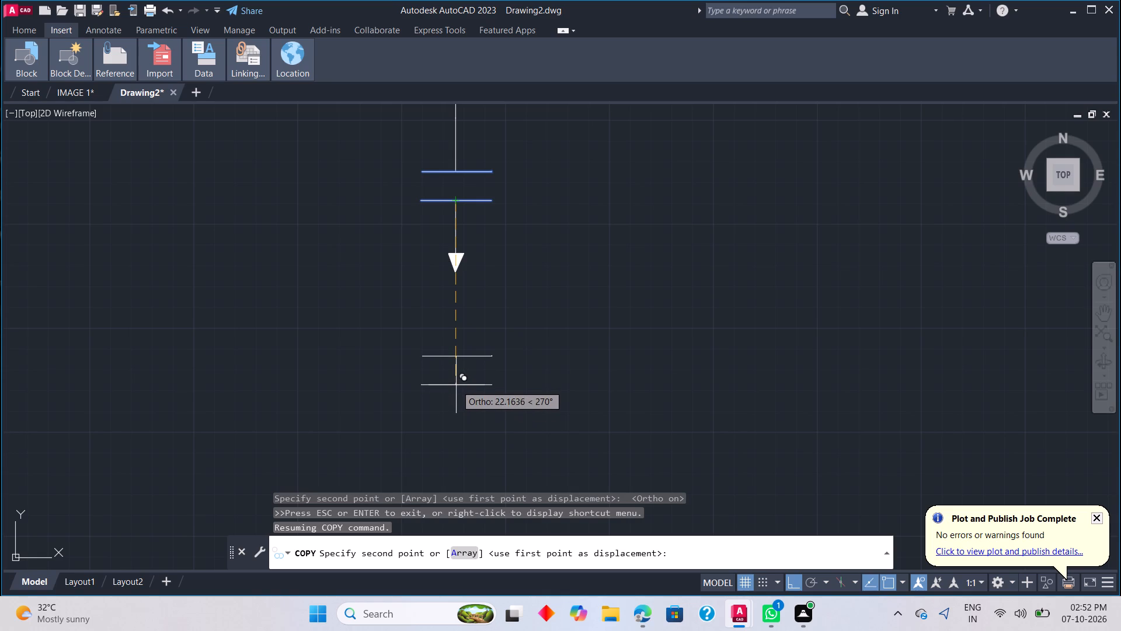
left_click(456, 385)
key("Escape")
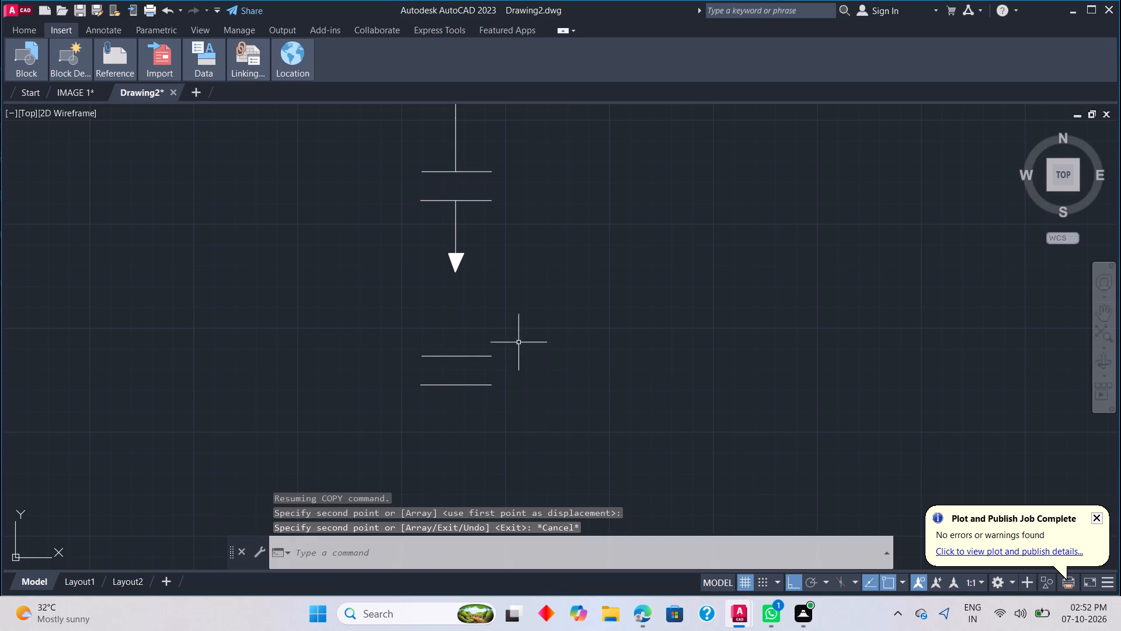
Draw a line from the lower rail dot about 25 units left, down past the arrowhead, back beneath it, and down to the copied symbol's upper line.
scroll(498, 329, "down", 1)
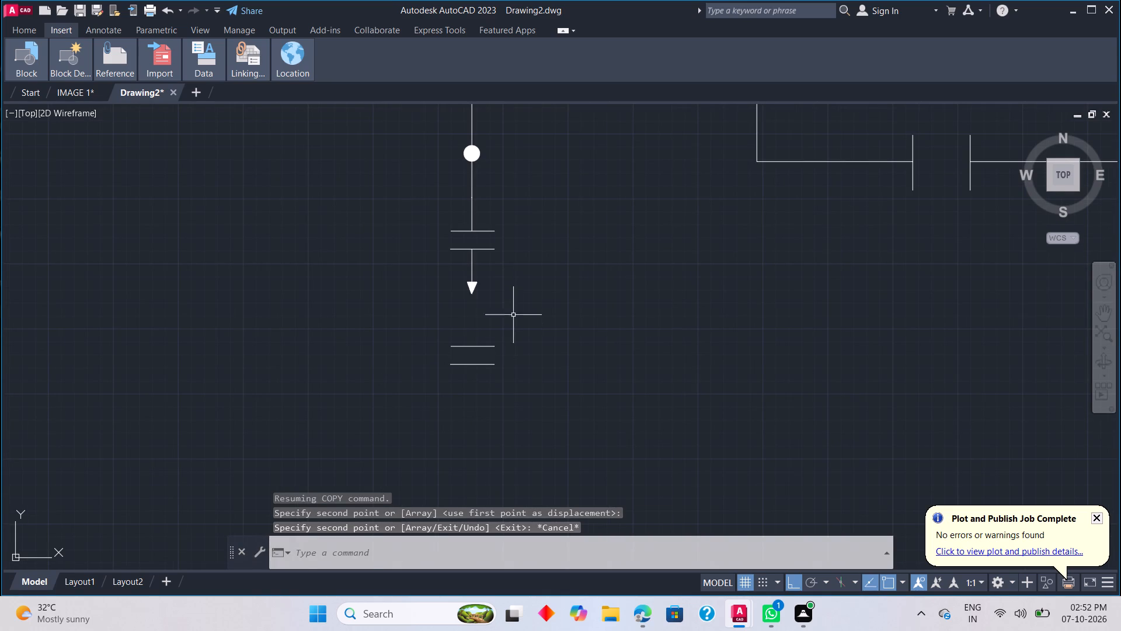
left_click_drag(509, 301, 514, 313)
middle_click(516, 306)
scroll(516, 306, "up", 2)
scroll(516, 306, "down", 2)
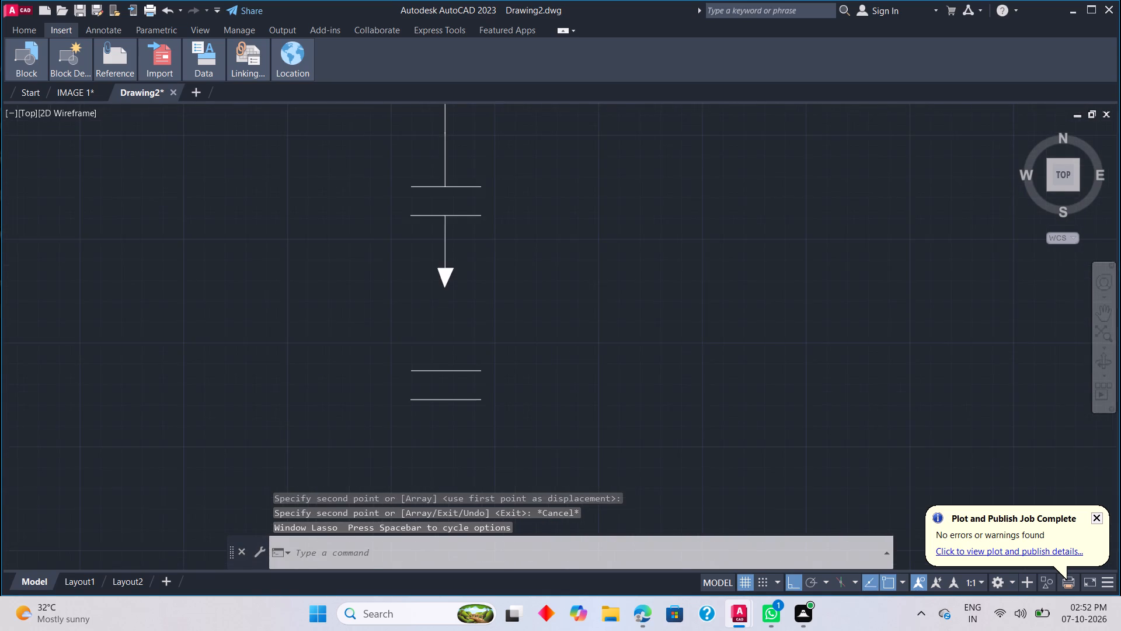
middle_click_drag(514, 292, 590, 435)
scroll(590, 435, "down", 1)
middle_click(590, 435)
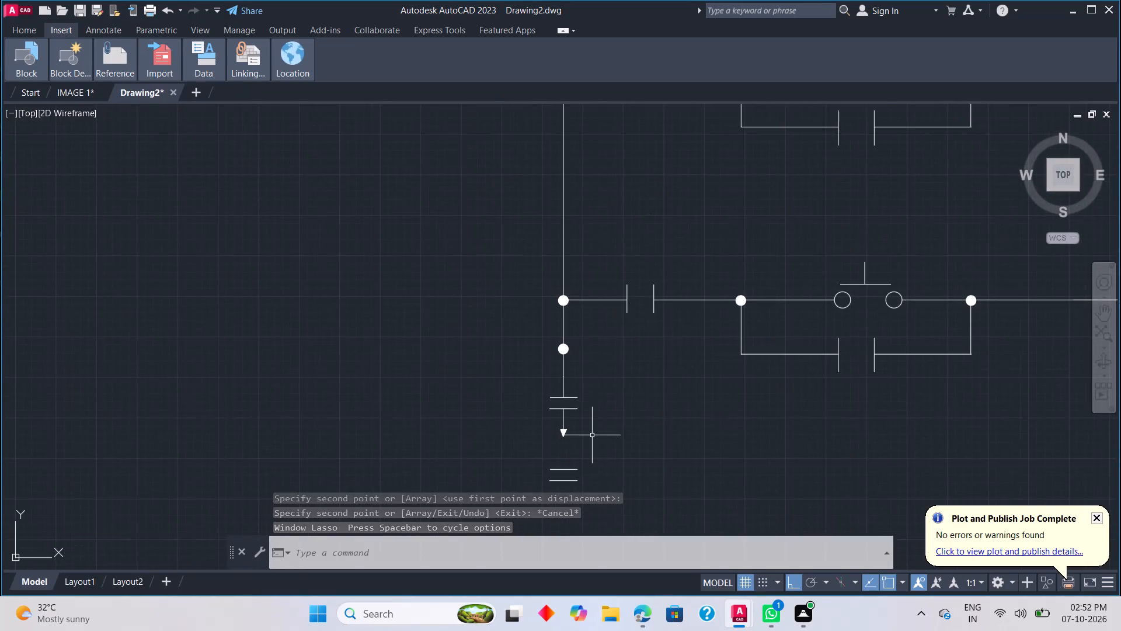
middle_click_drag(578, 449, 520, 301)
left_click_drag(577, 448, 520, 301)
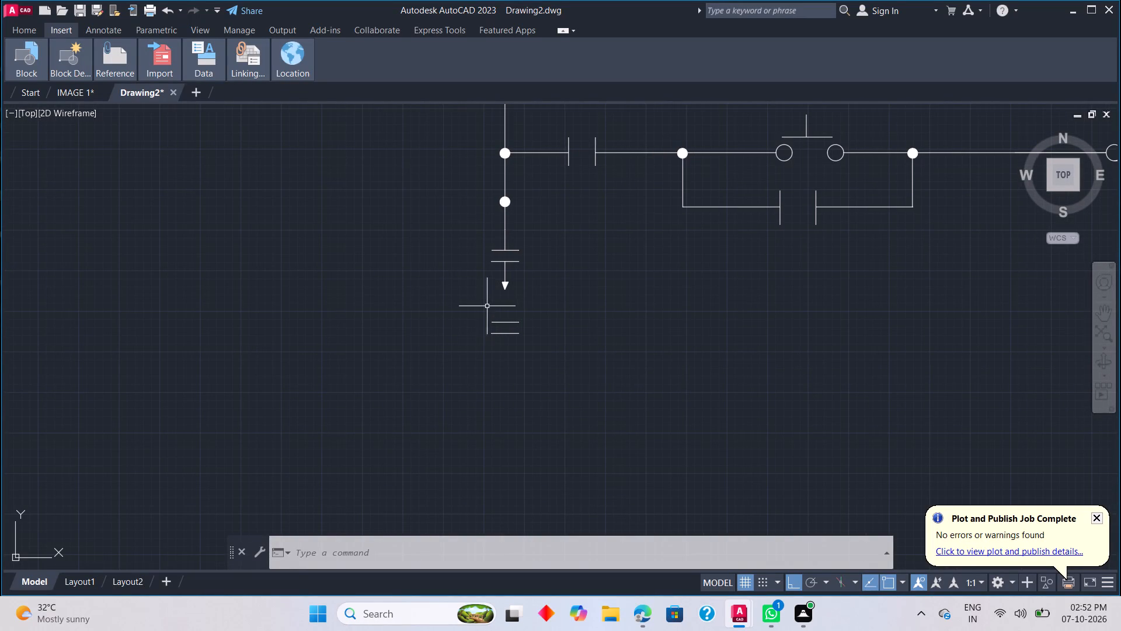
key("l")
key("space")
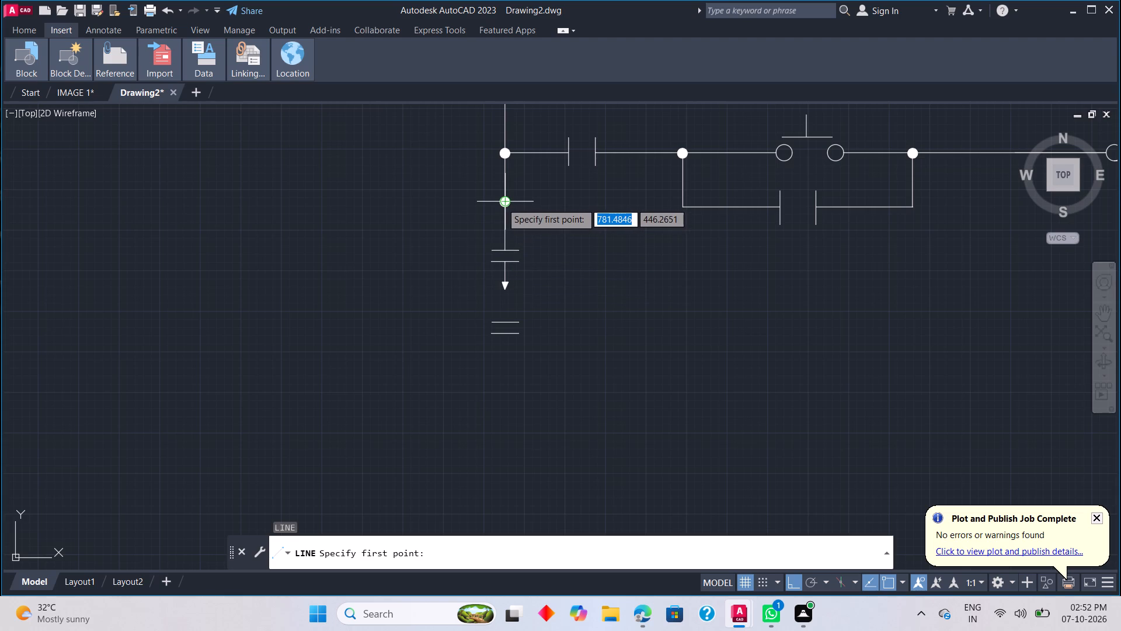
left_click(502, 203)
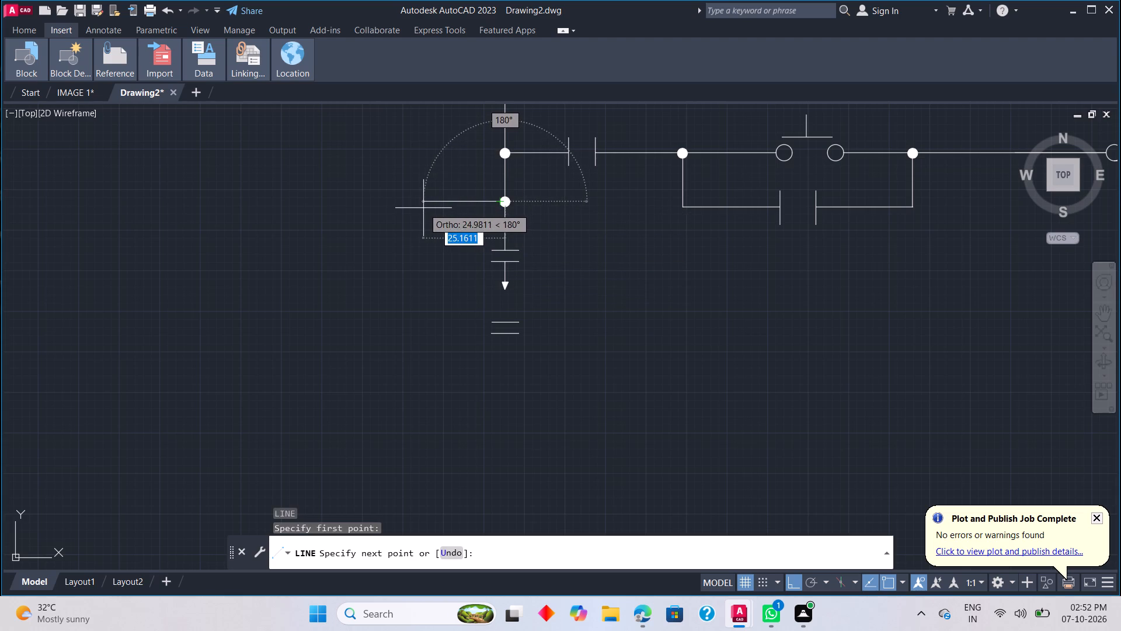
left_click(423, 208)
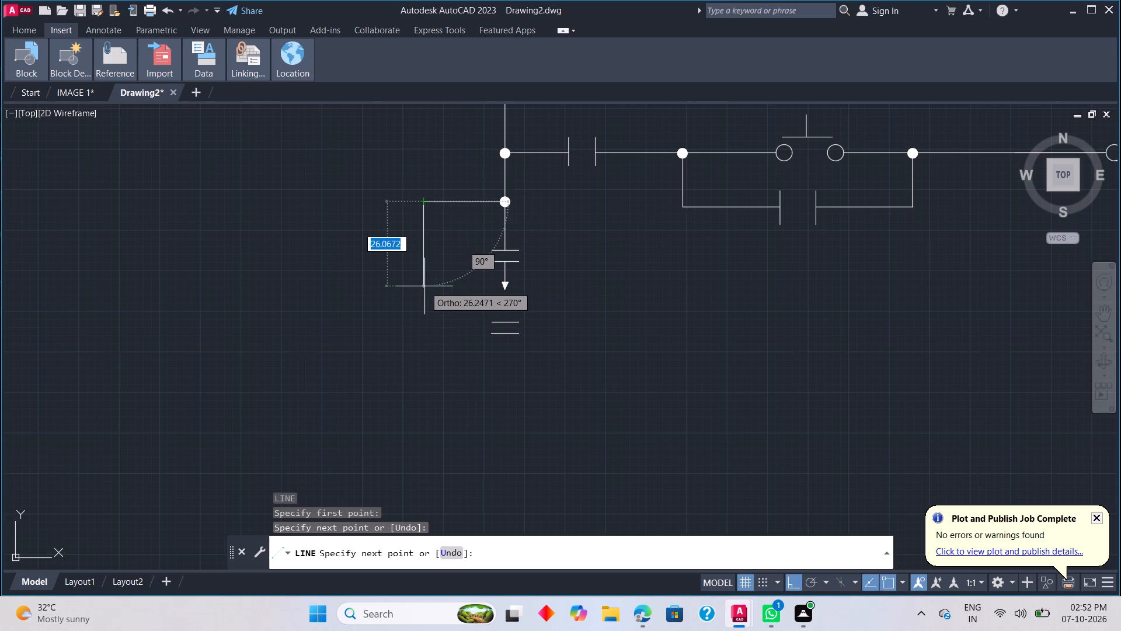
scroll(423, 287, "up", 4)
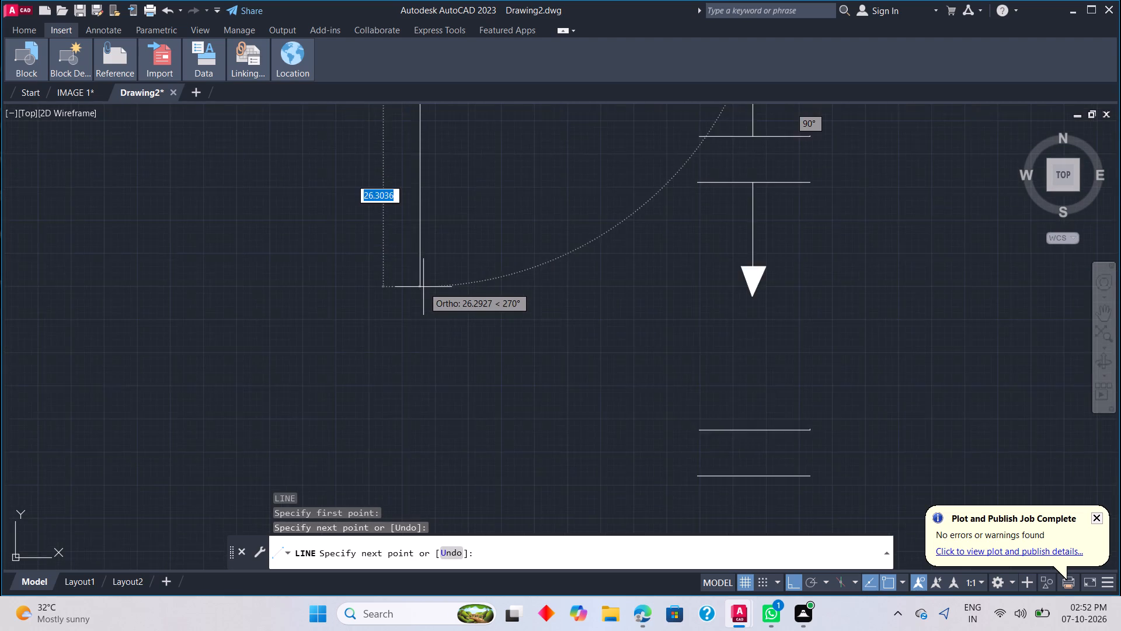
left_click(437, 373)
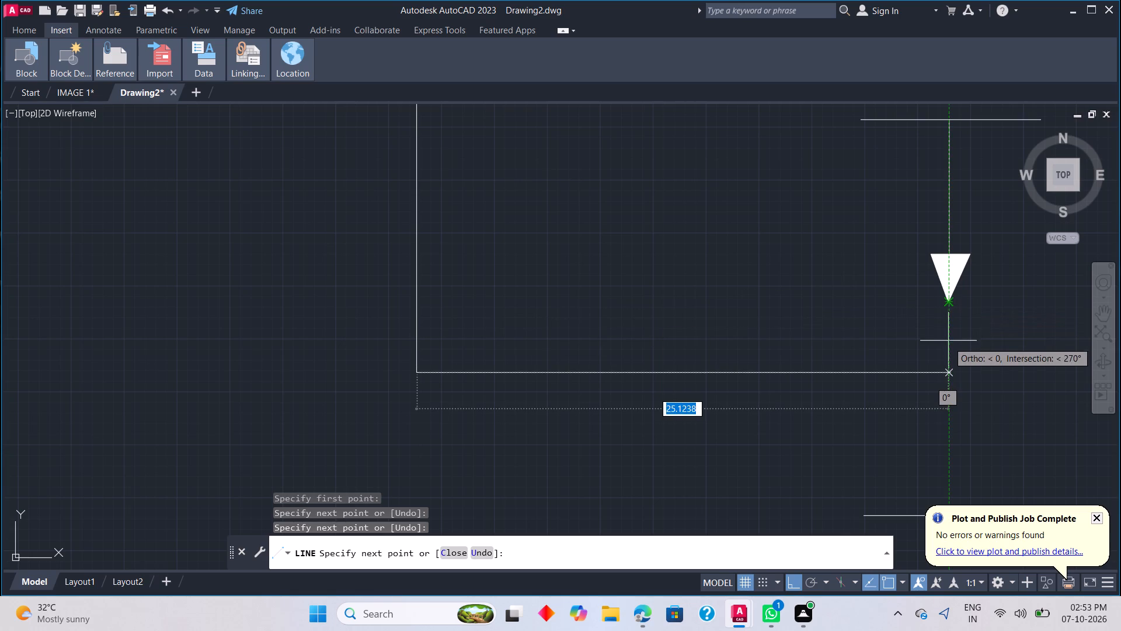
left_click(951, 493)
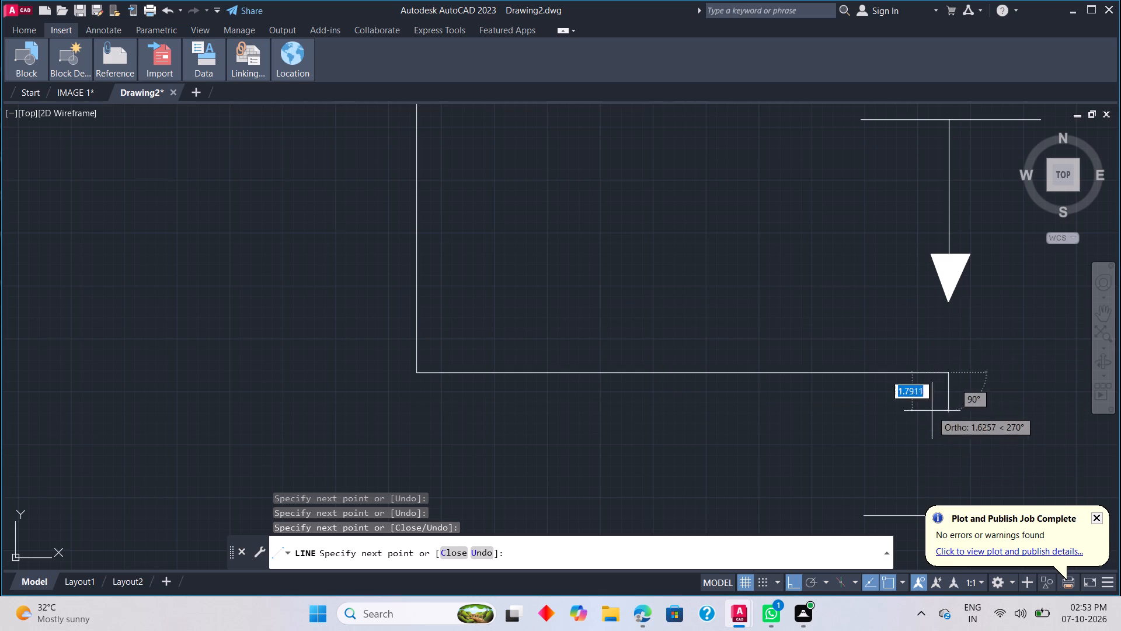
scroll(934, 446, "down", 1)
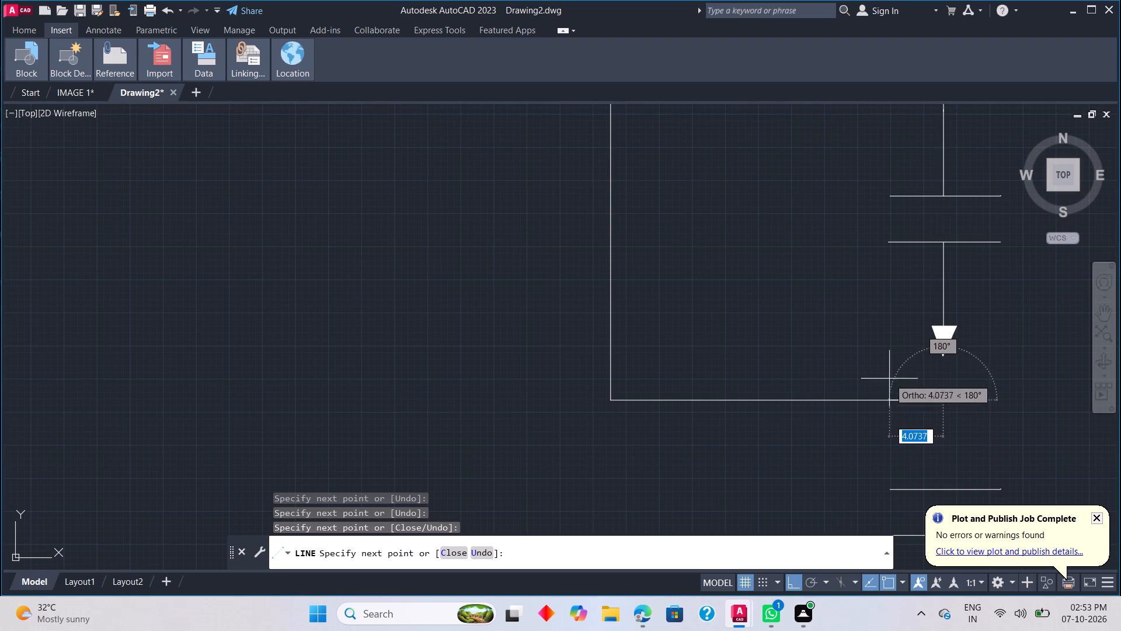
middle_click_drag(951, 455, 916, 386)
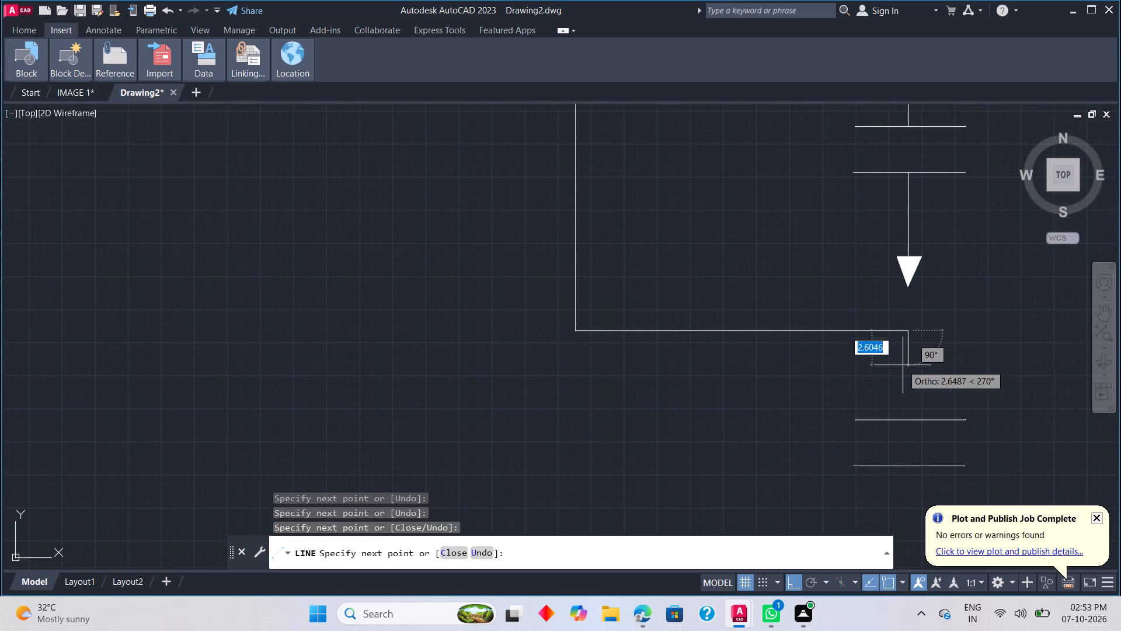
left_click(910, 421)
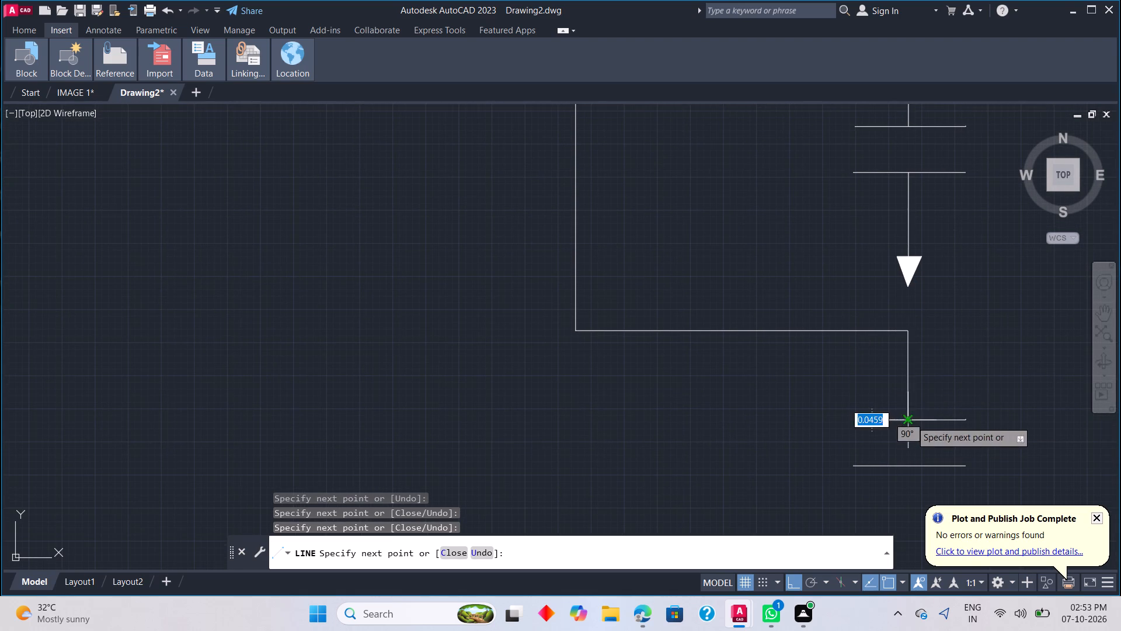
key("Escape")
Trim the short vertical overshoot where the connecting line crosses the copied symbol's upper line.
scroll(901, 412, "up", 3)
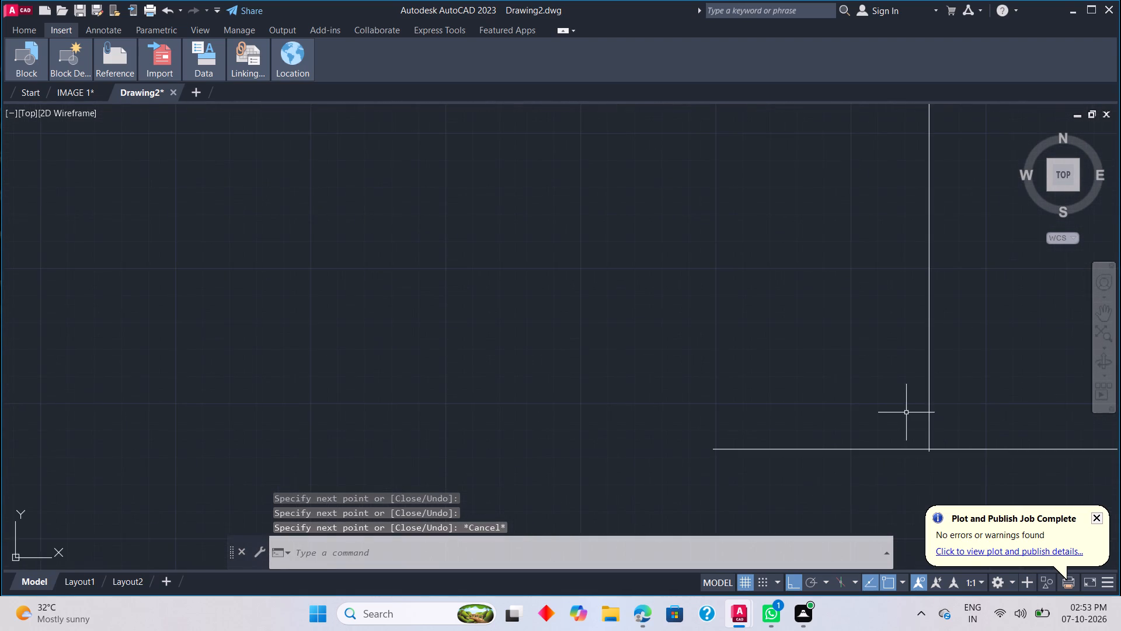
scroll(910, 417, "up", 1)
key("t")
key("r")
key("space")
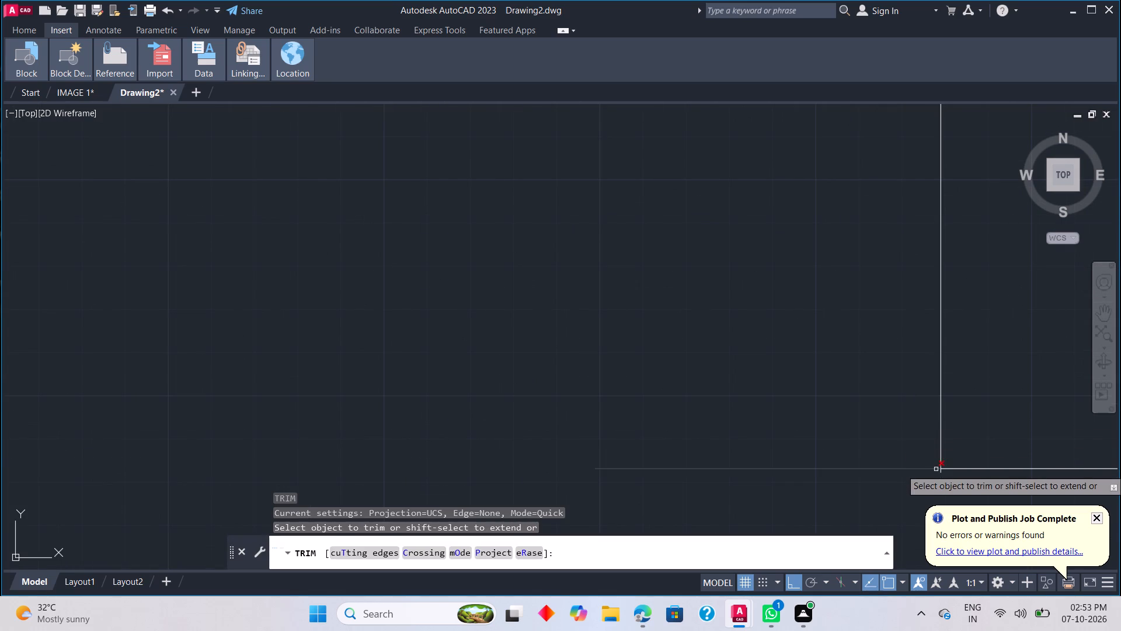
left_click(939, 473)
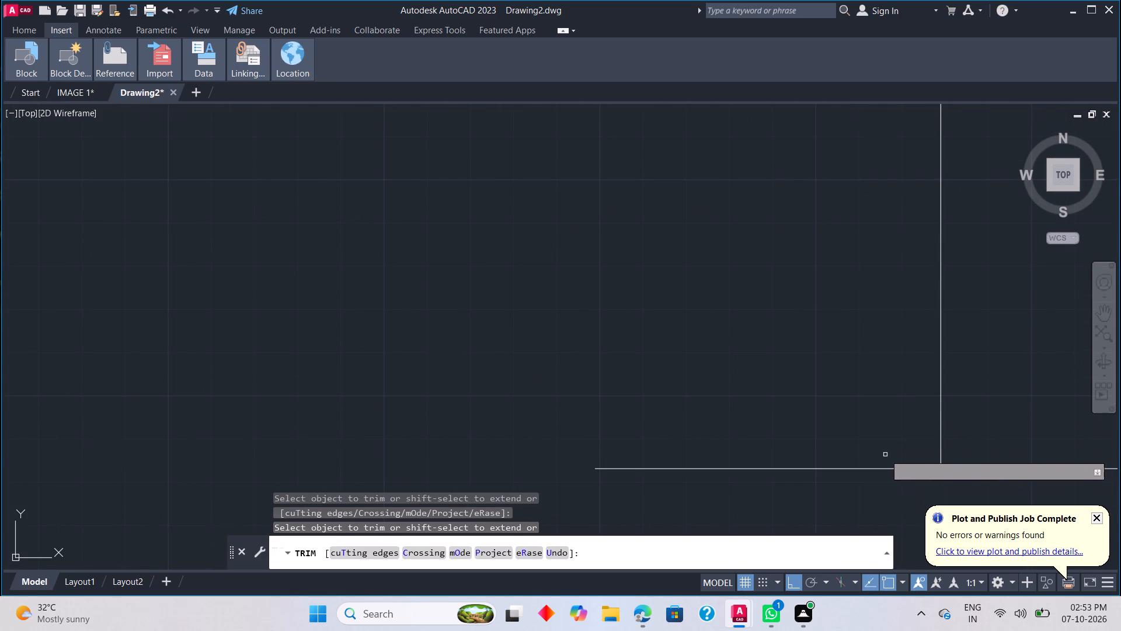
key("Escape")
scroll(862, 415, "down", 8)
scroll(879, 400, "up", 2)
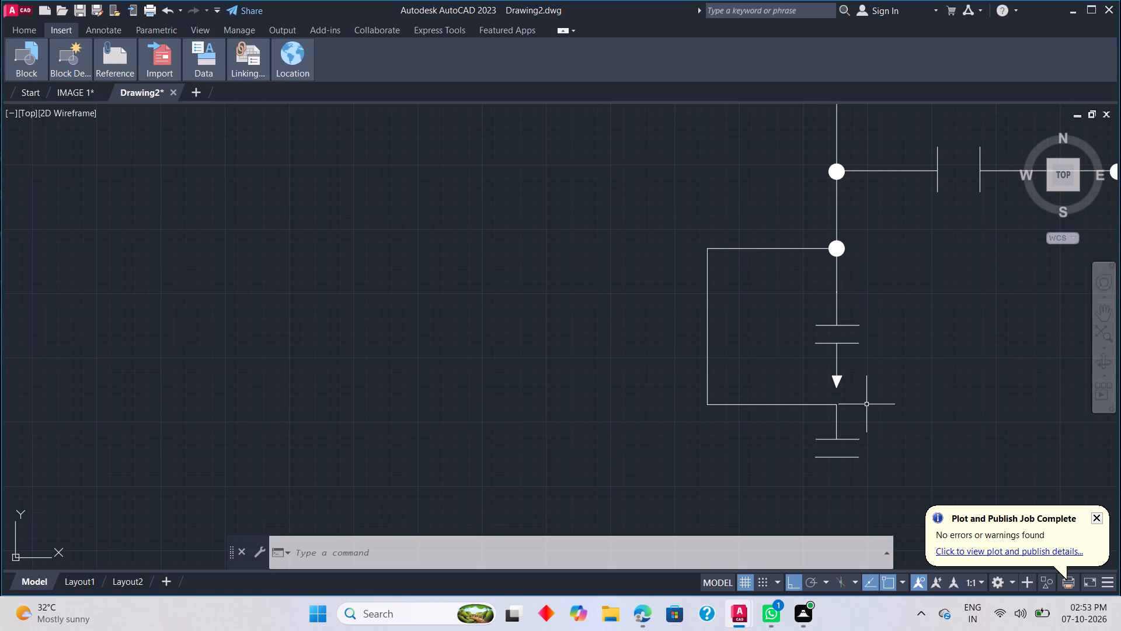
Copy the left rail's lower dot, both parallel-line symbols and the arrowhead about 242 units right onto the right rail, with Ortho on.
scroll(865, 379, "down", 1)
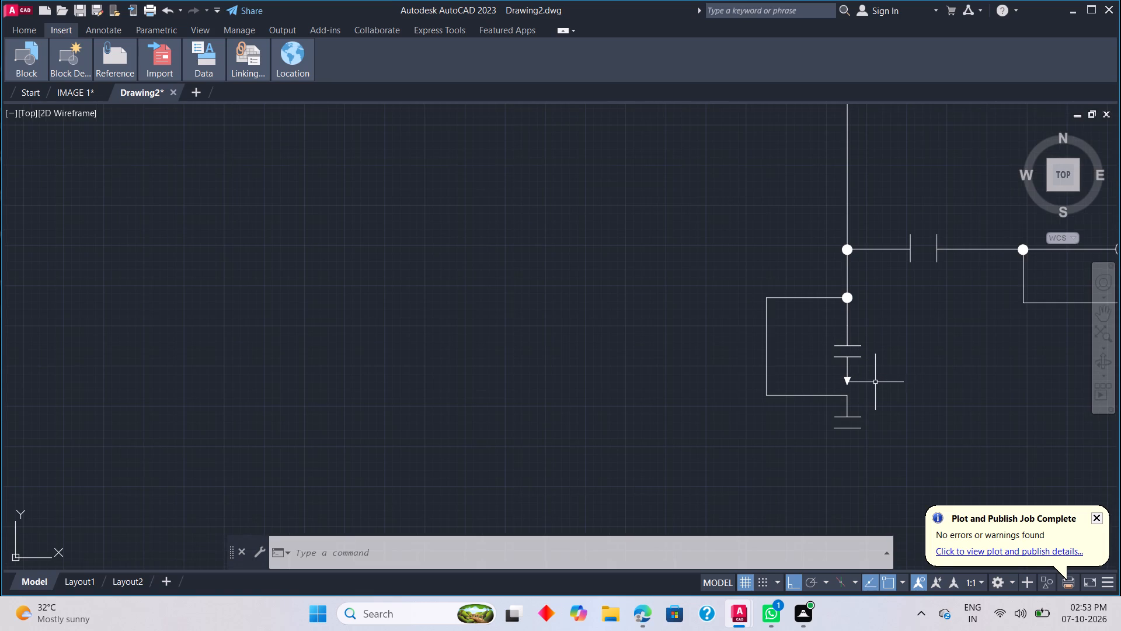
type("CP")
key("BackSpace")
type("O")
key("space")
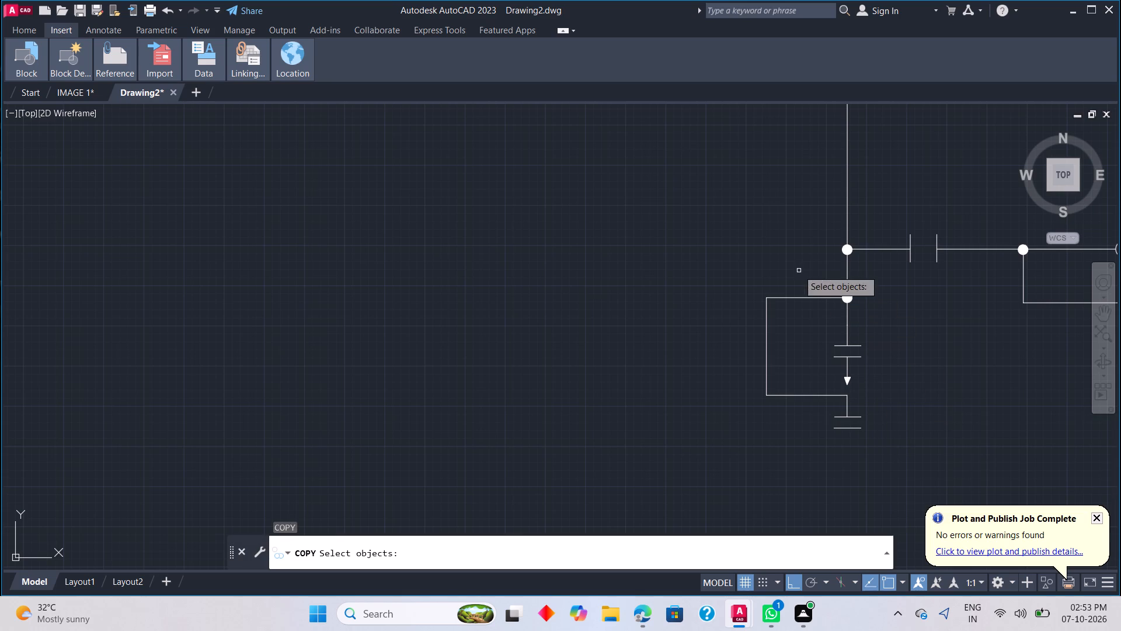
left_click(803, 265)
left_click(885, 470)
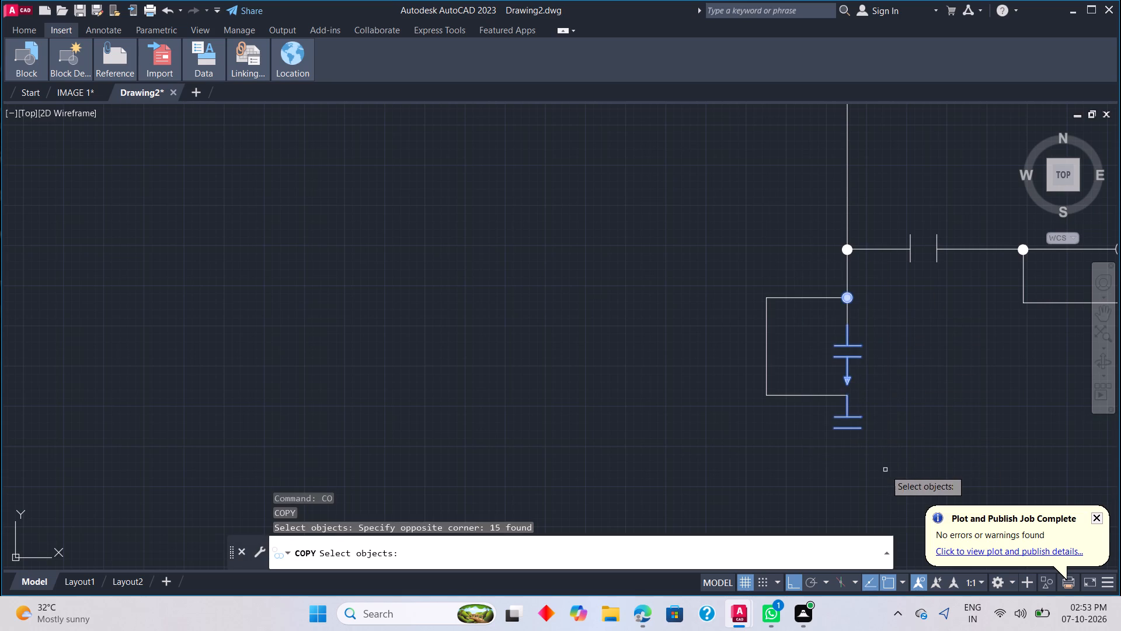
key("space")
left_click(848, 344)
scroll(939, 343, "down", 5)
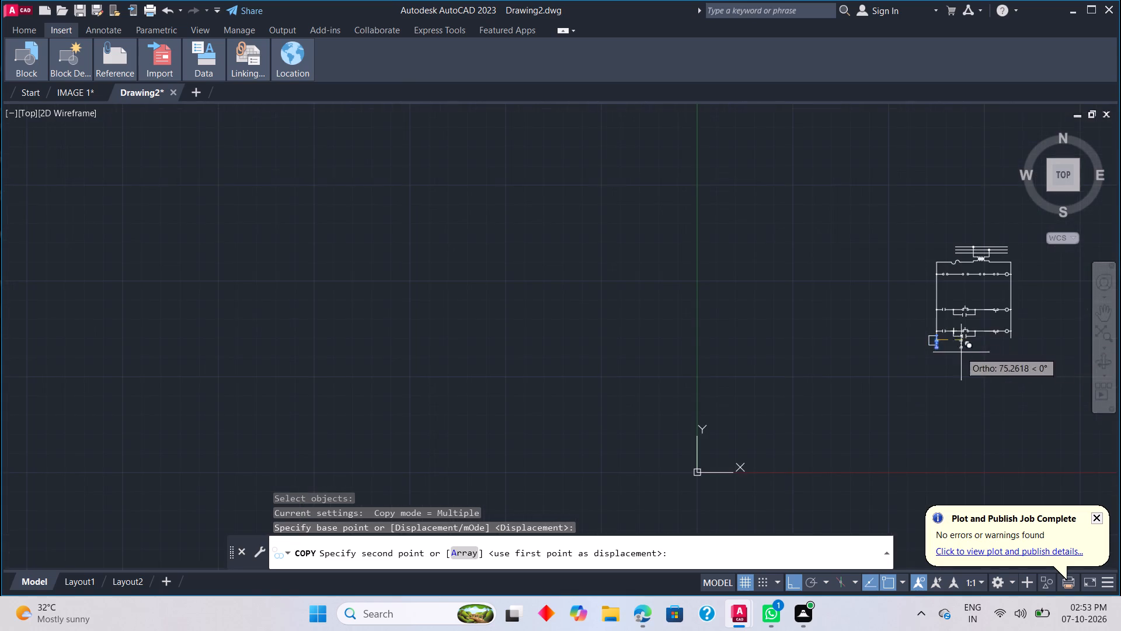
scroll(1002, 350, "up", 4)
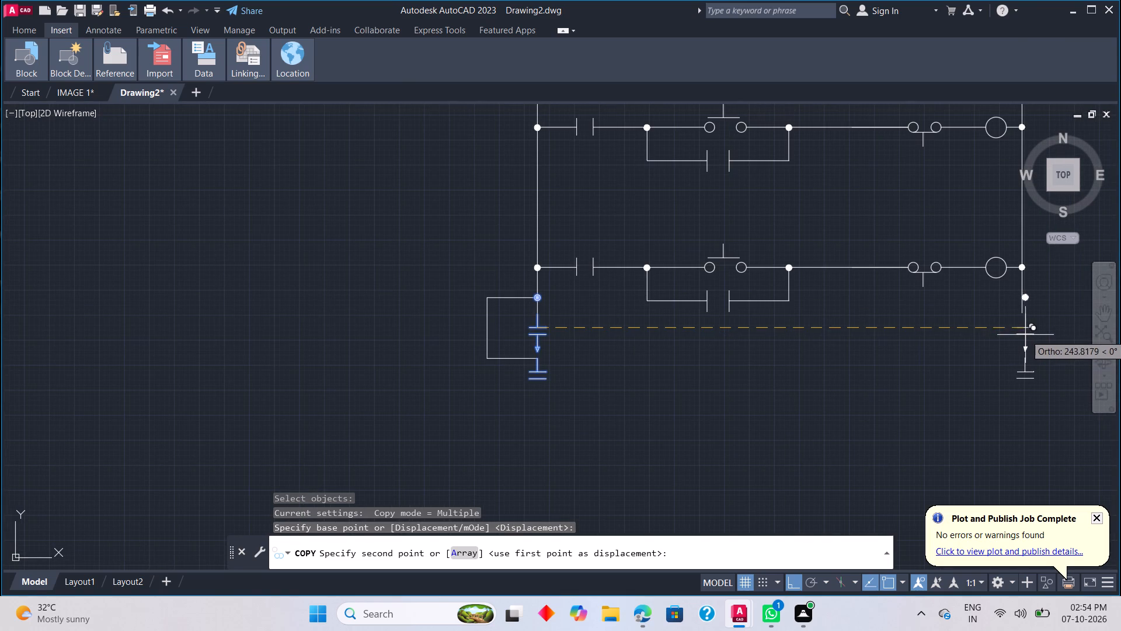
scroll(1025, 340, "up", 2)
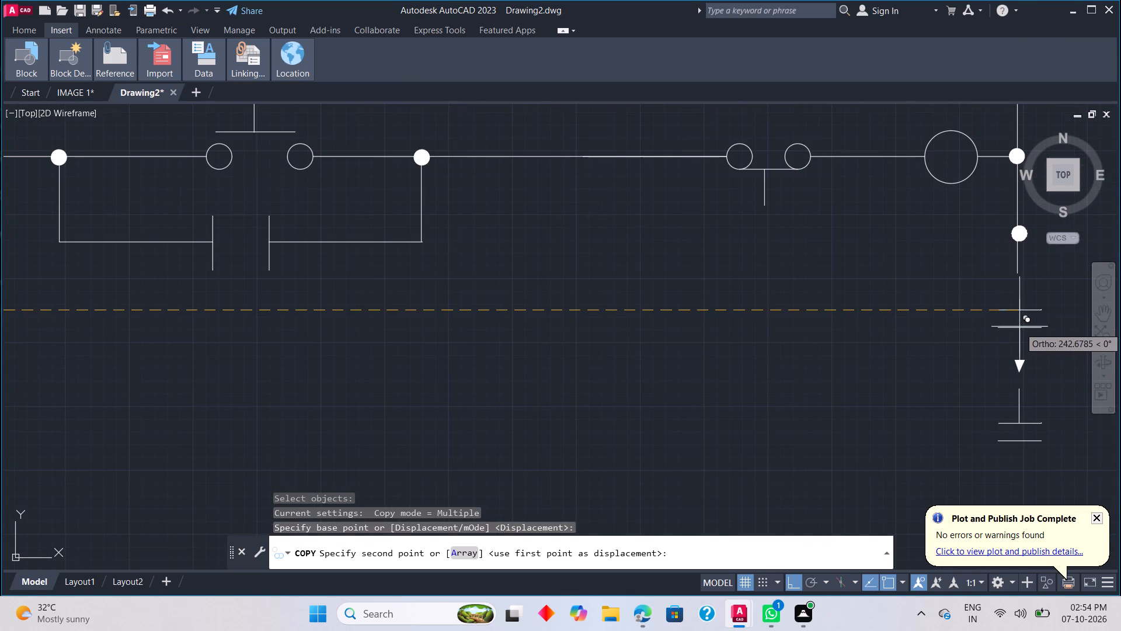
scroll(1016, 317, "down", 2)
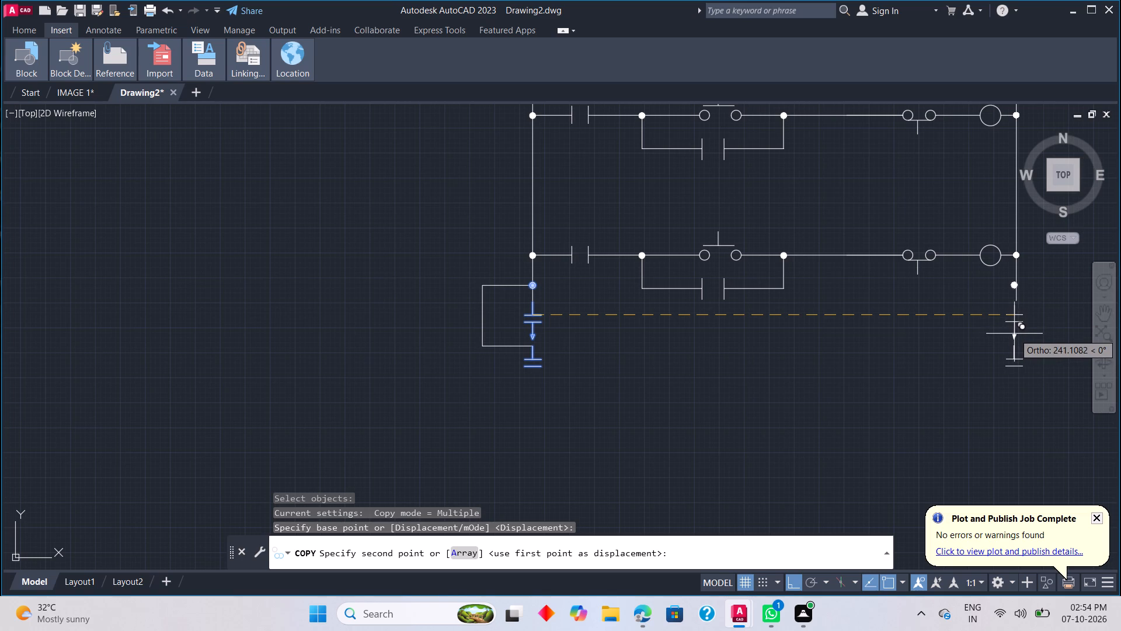
scroll(1014, 334, "up", 3)
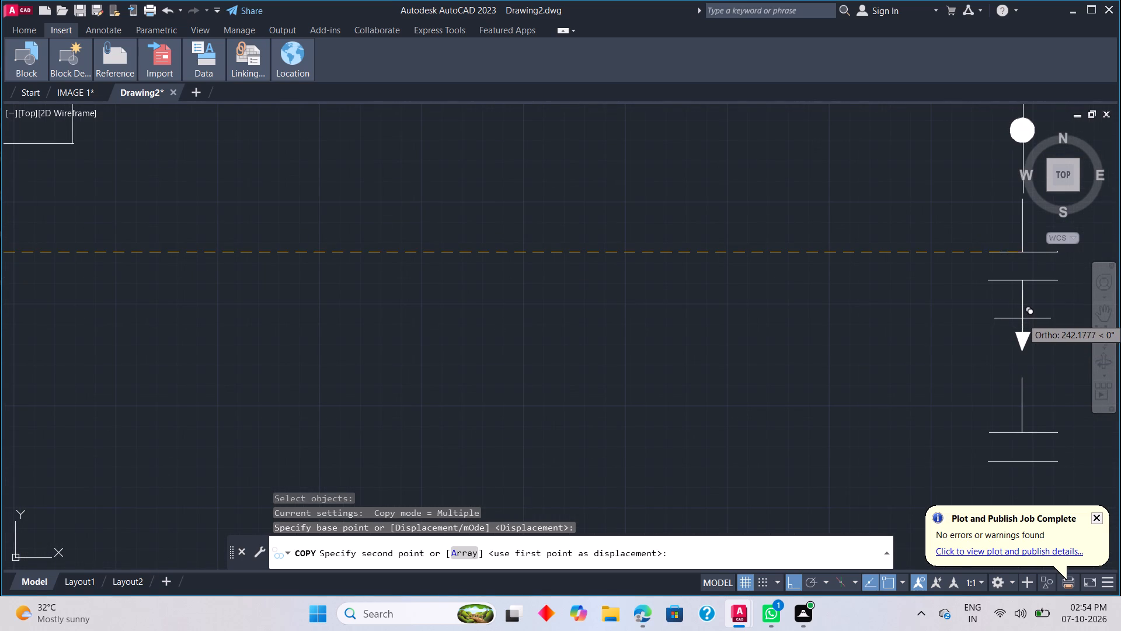
left_click(1023, 318)
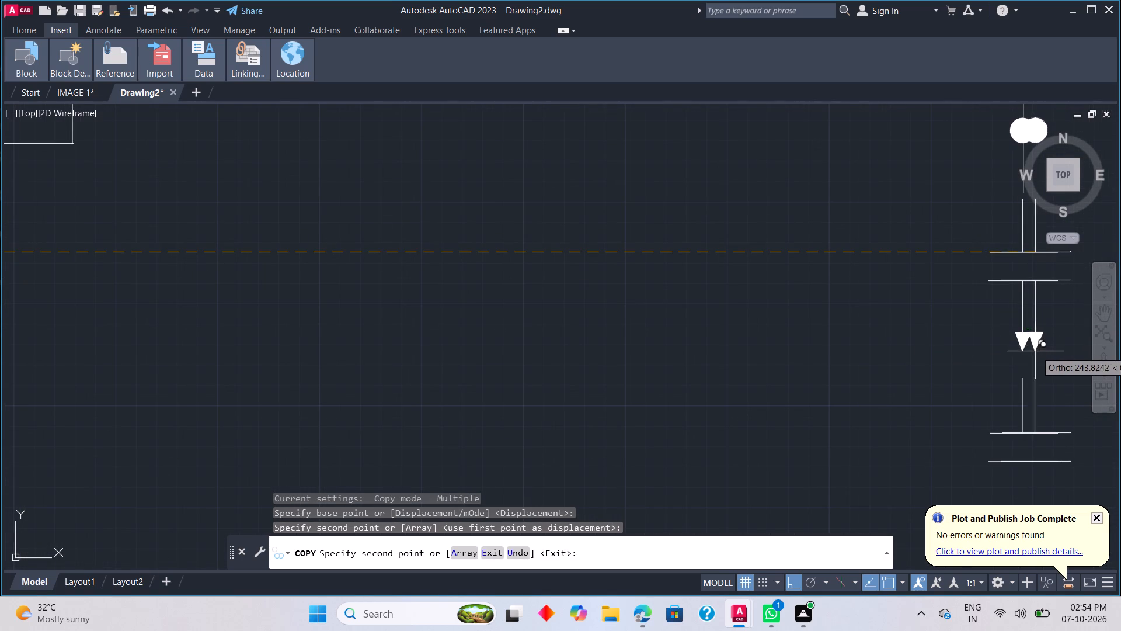
key("ctrl+z")
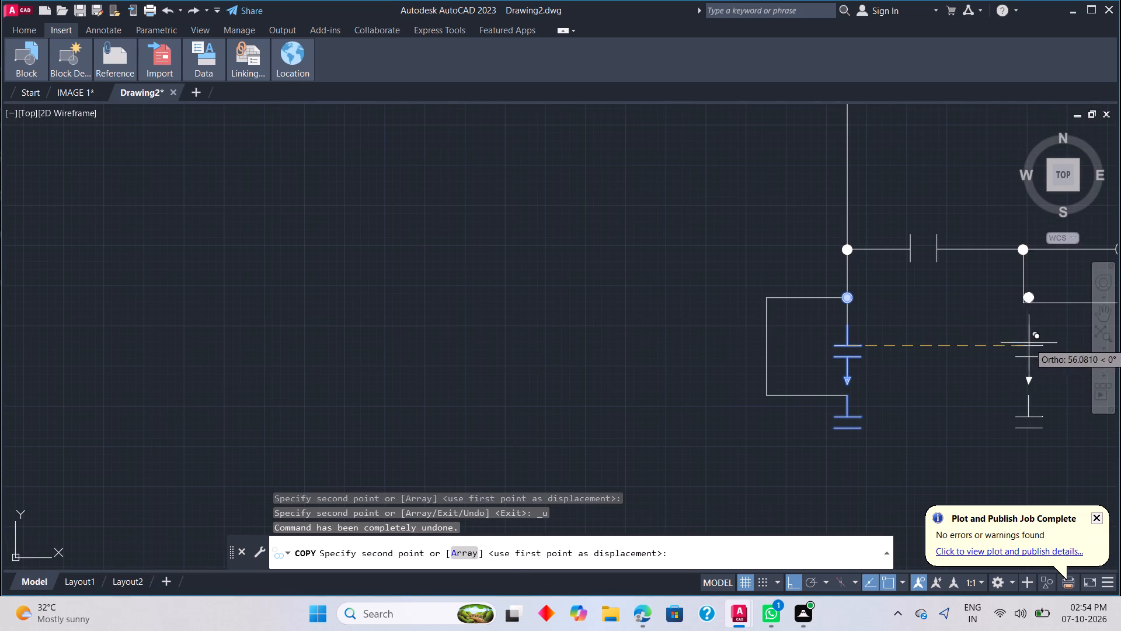
scroll(1030, 337, "down", 5)
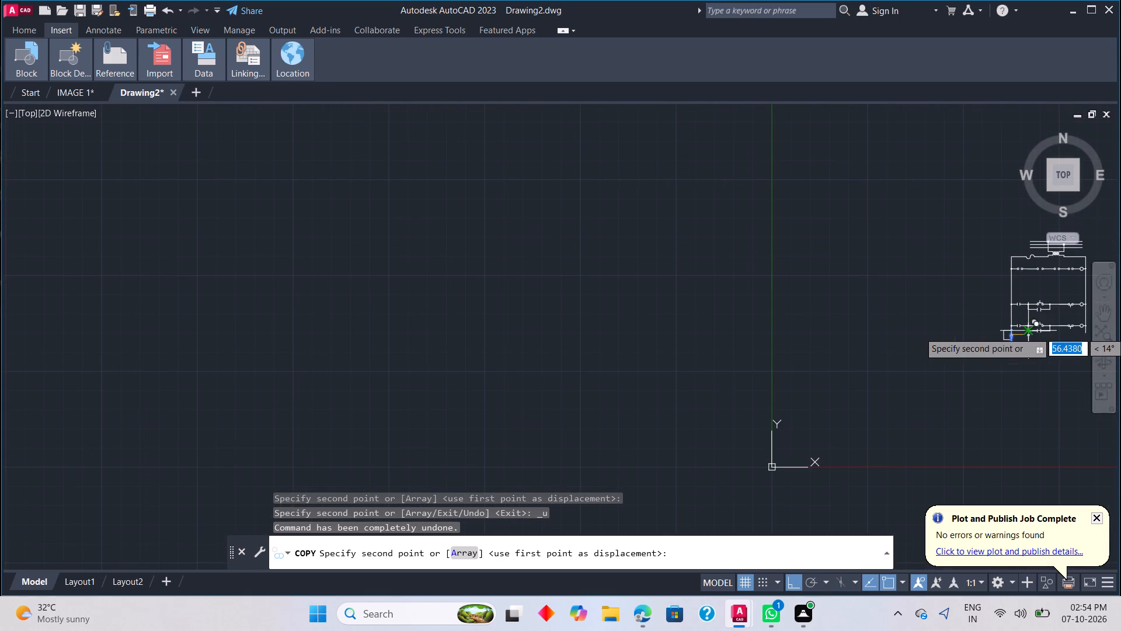
scroll(1087, 327, "up", 6)
scroll(1064, 420, "up", 2)
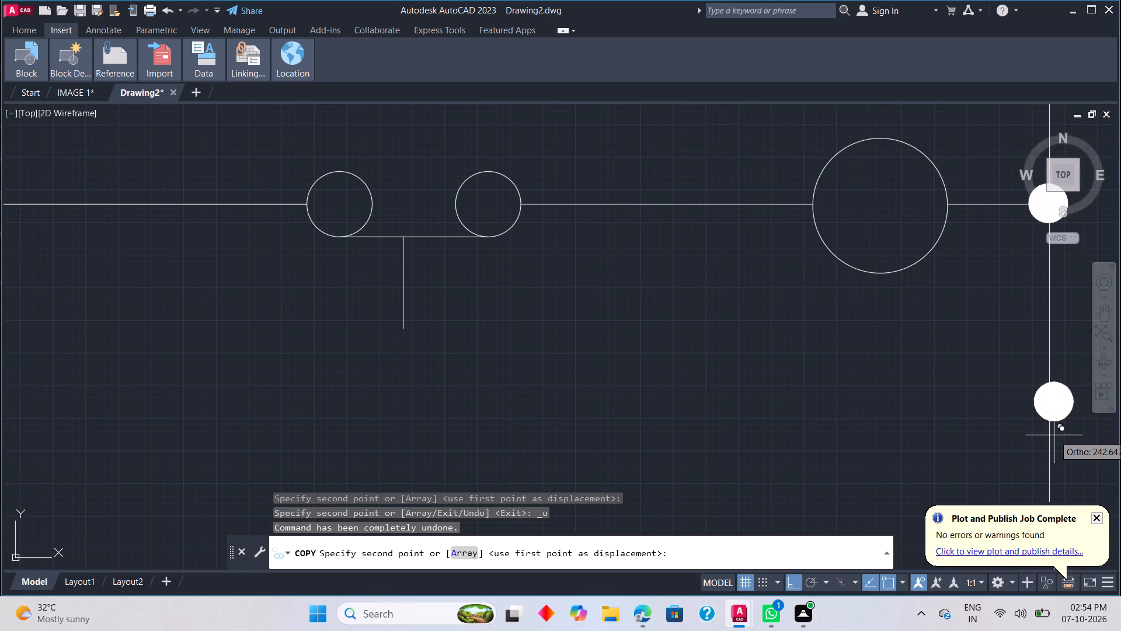
scroll(1054, 435, "down", 1)
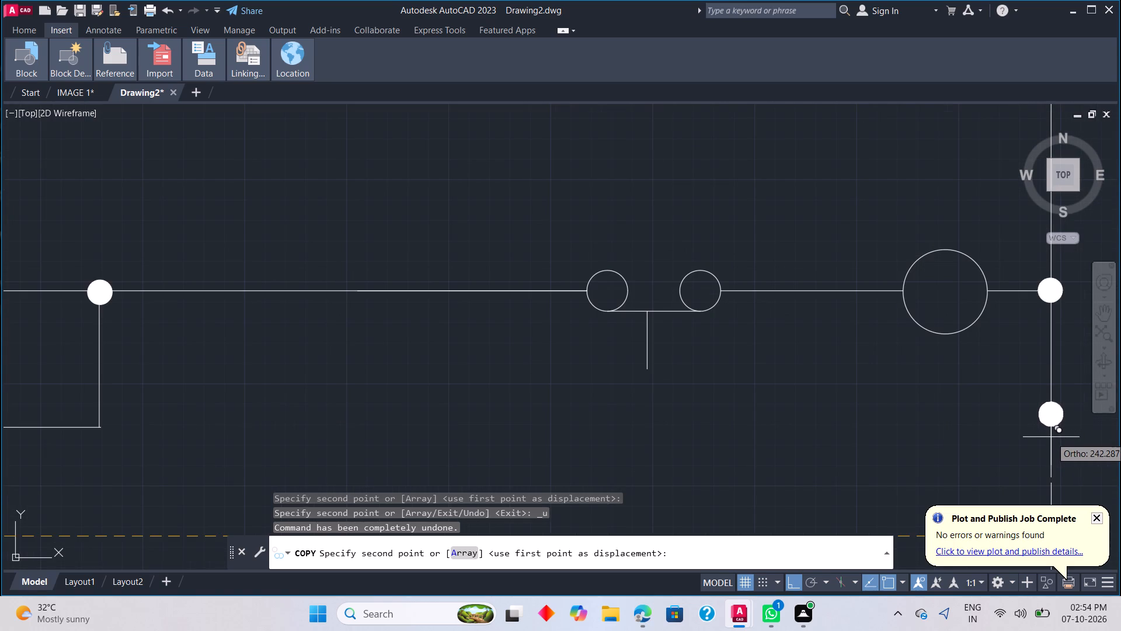
scroll(1051, 437, "up", 2)
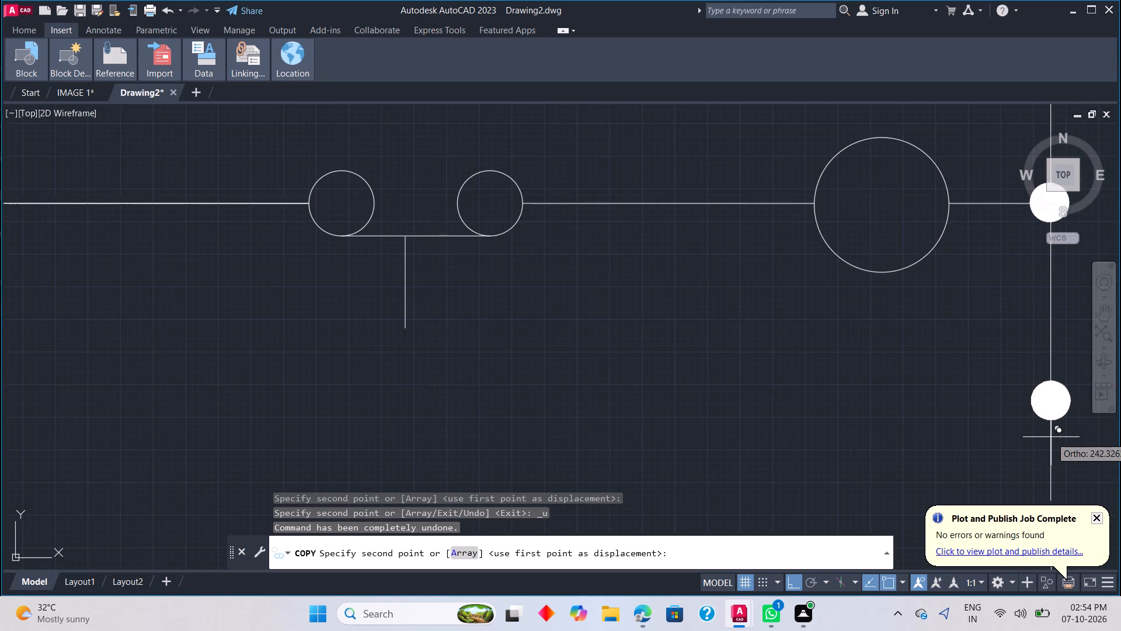
scroll(1049, 436, "up", 3)
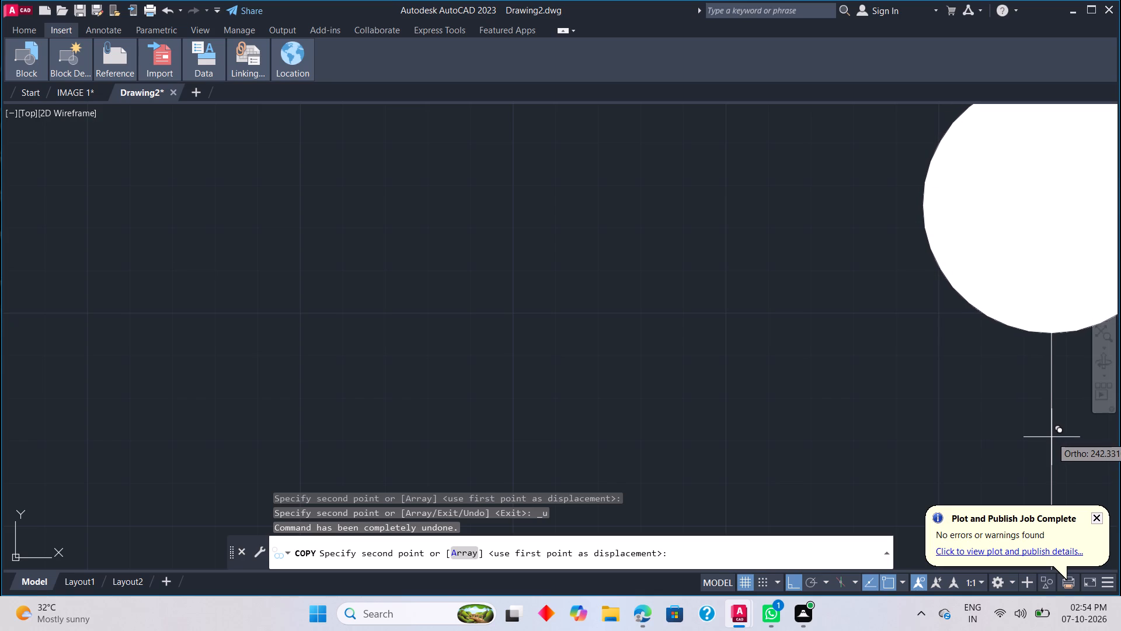
left_click(1052, 437)
scroll(1050, 431, "down", 4)
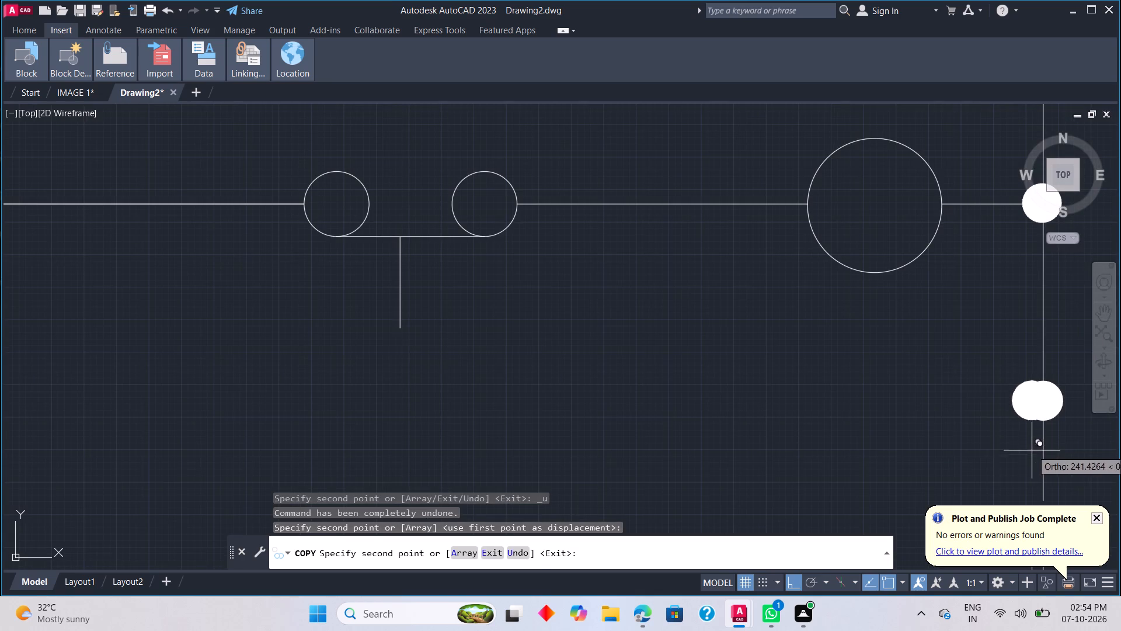
scroll(974, 422, "down", 1)
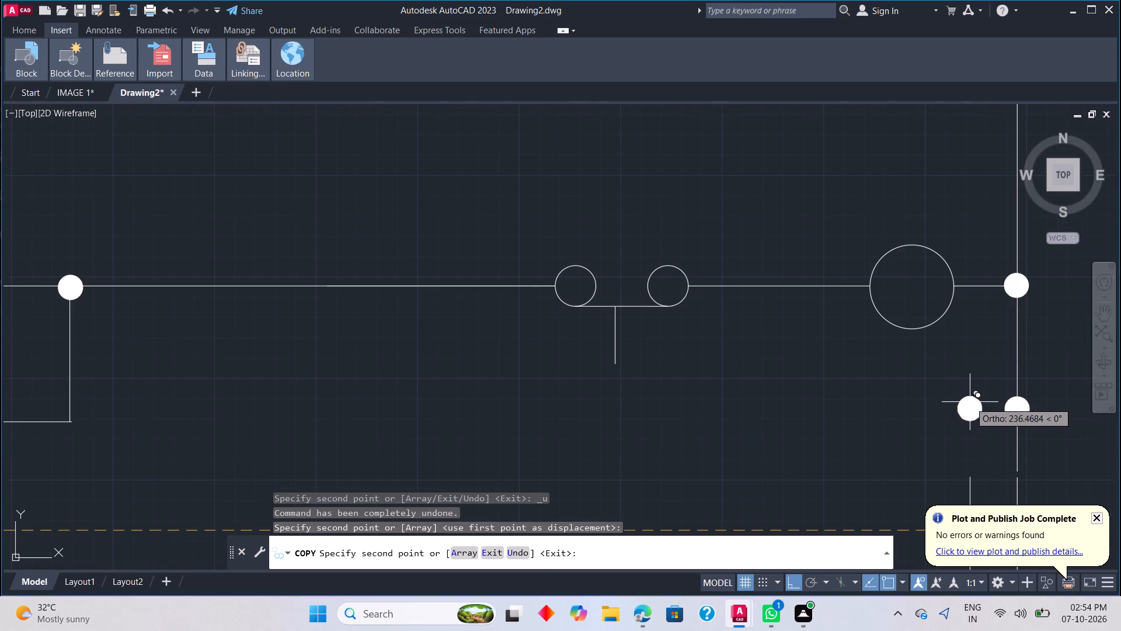
key("Escape")
Extend the right rail below the copied dot down to the upper line of the first copied parallel-line symbol.
scroll(955, 345, "down", 2)
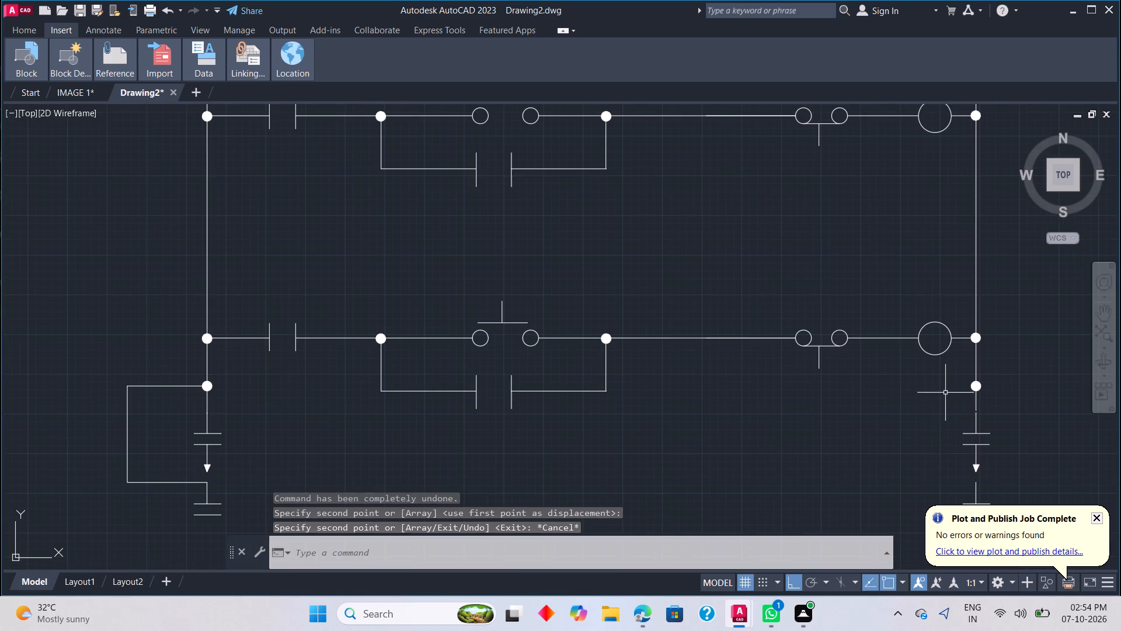
left_click(951, 424)
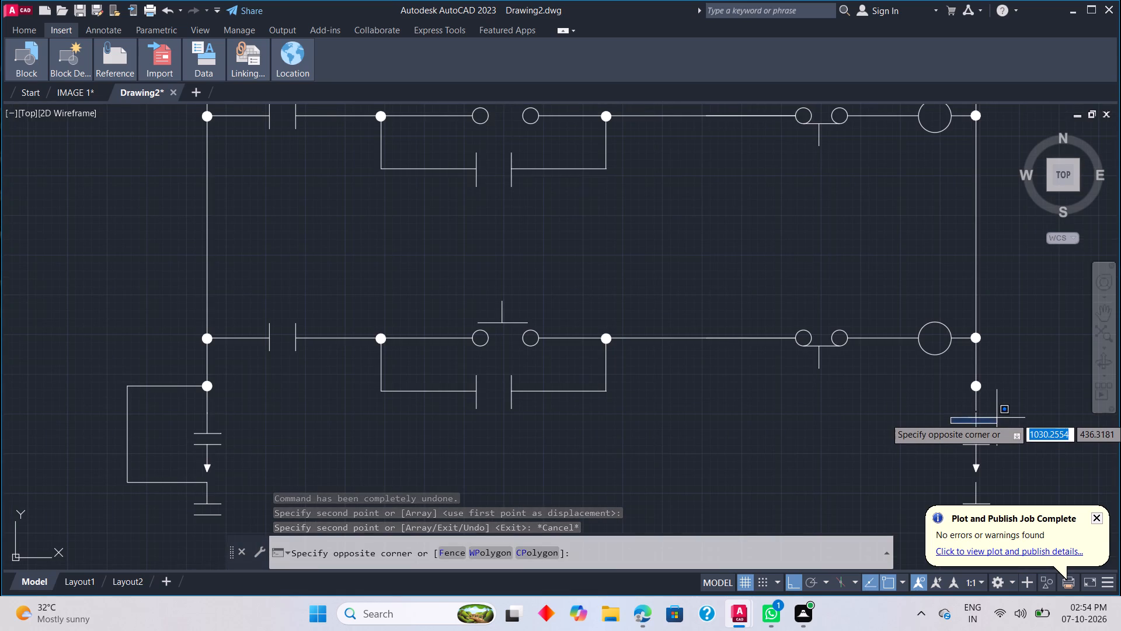
key("Escape")
key("e")
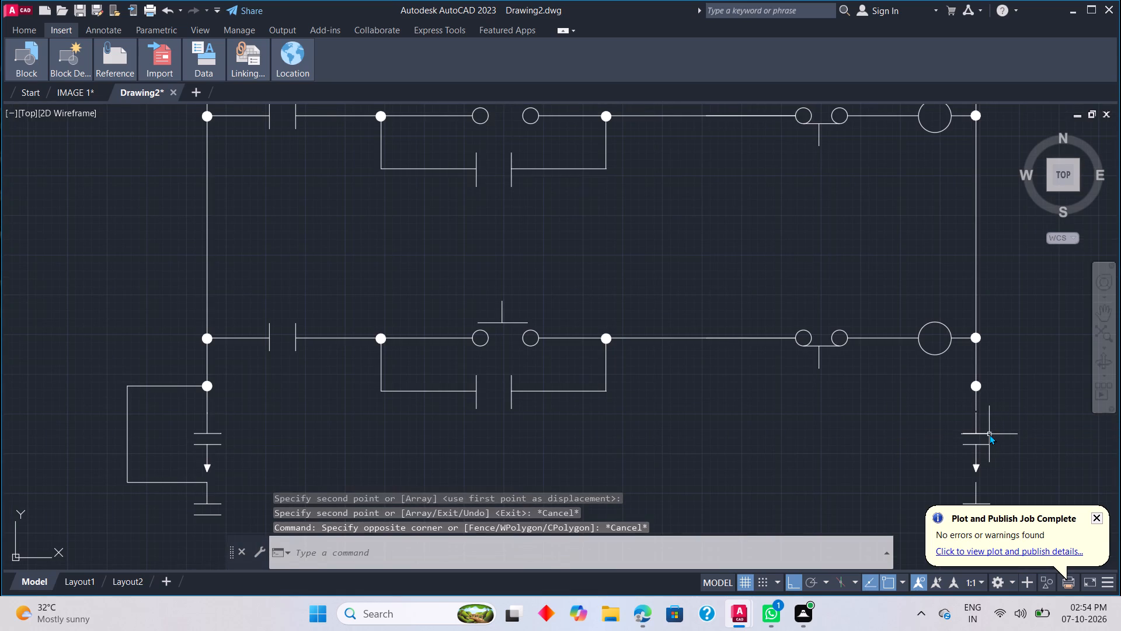
key("x")
key("space")
scroll(976, 410, "up", 2)
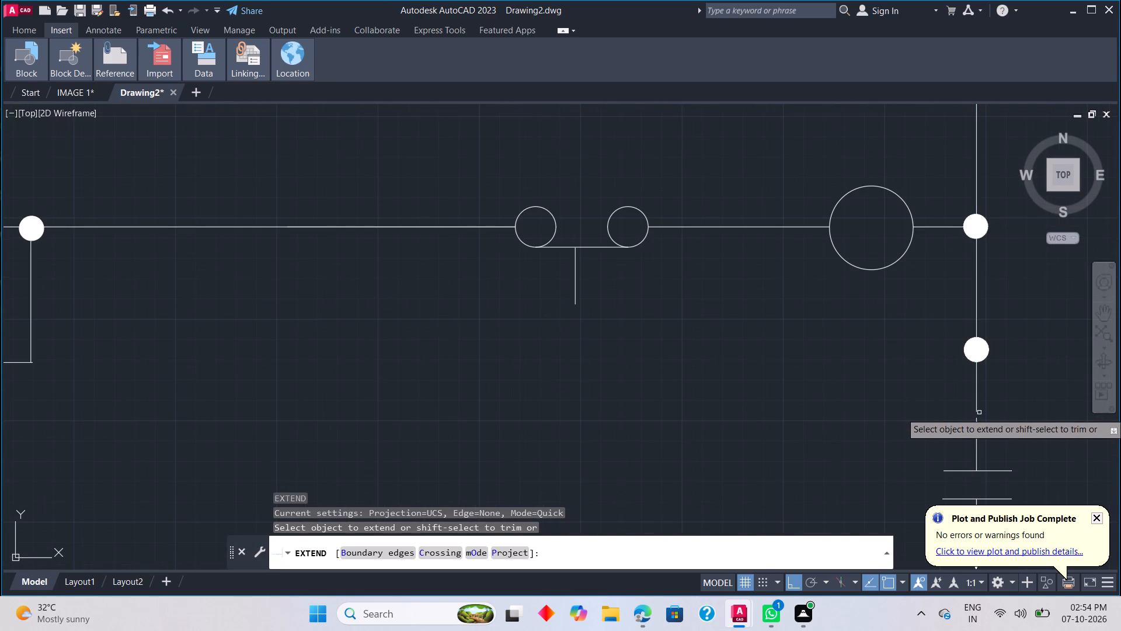
left_click(978, 405)
scroll(1024, 410, "down", 1)
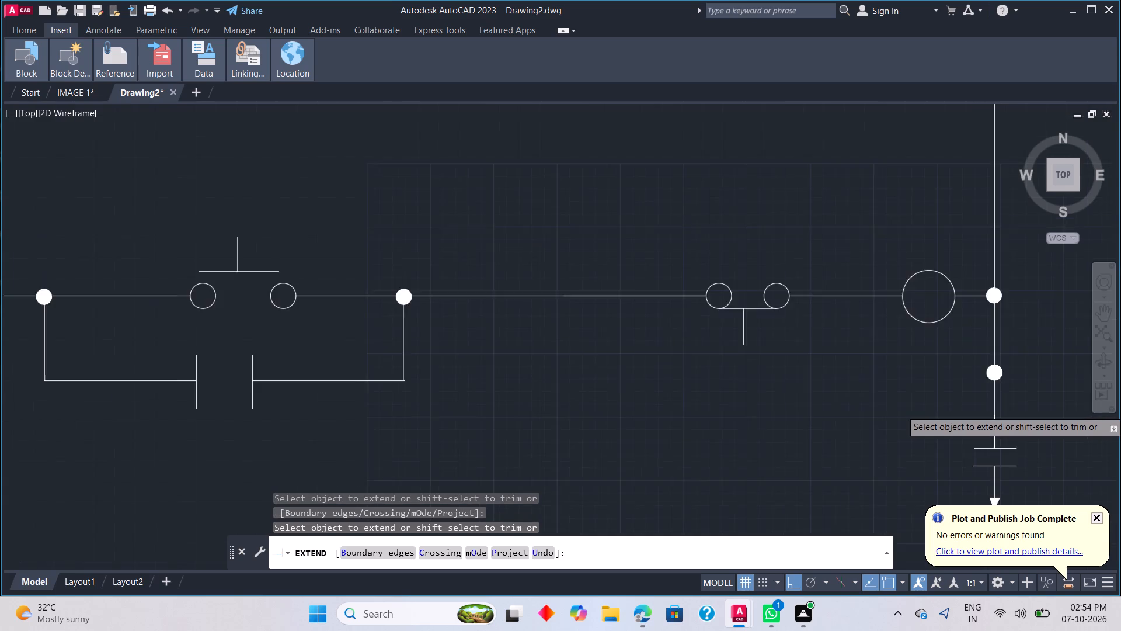
scroll(1024, 410, "down", 1)
key("Escape")
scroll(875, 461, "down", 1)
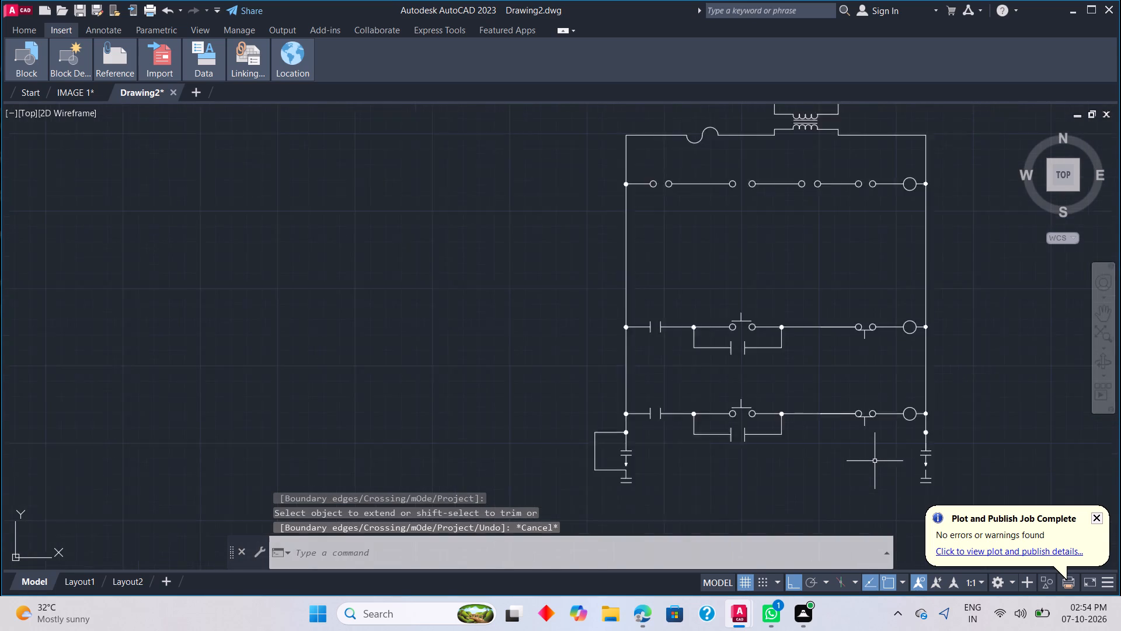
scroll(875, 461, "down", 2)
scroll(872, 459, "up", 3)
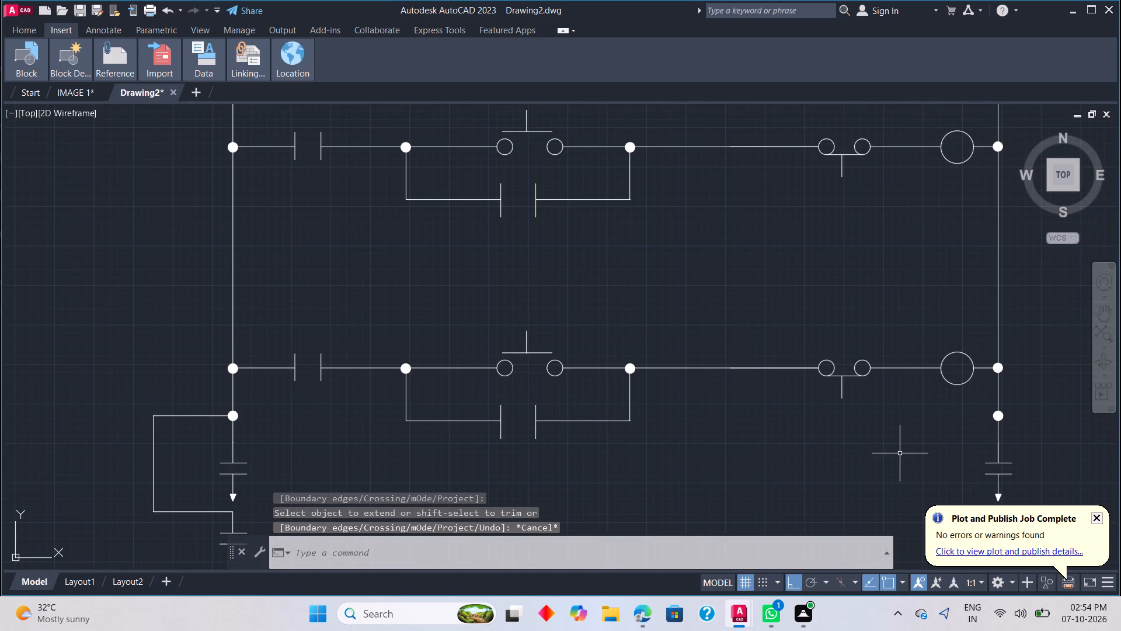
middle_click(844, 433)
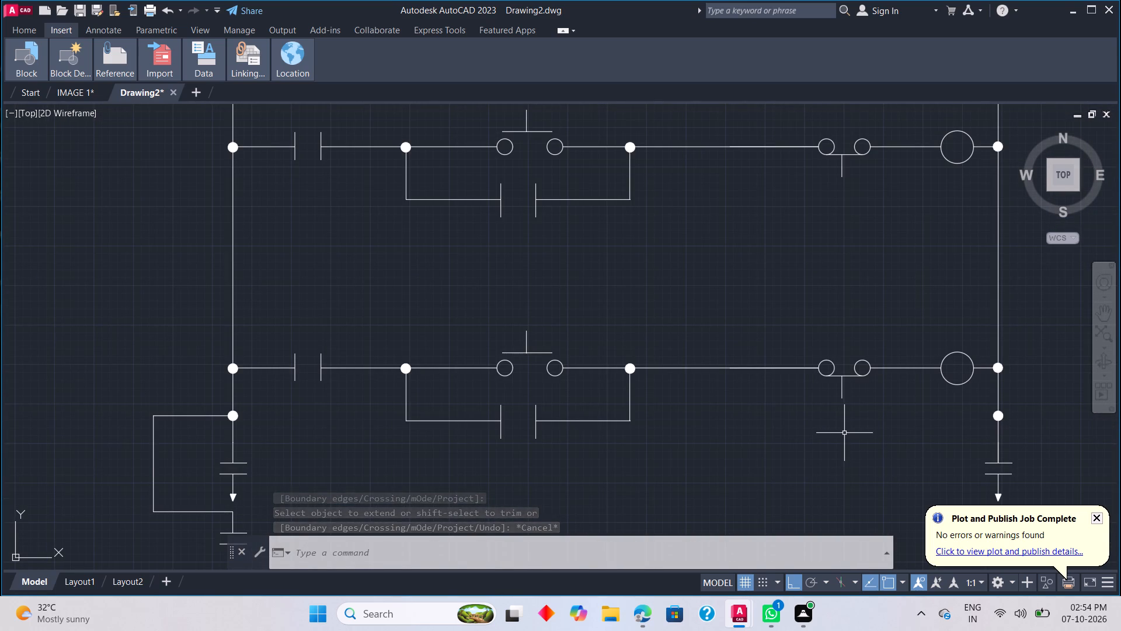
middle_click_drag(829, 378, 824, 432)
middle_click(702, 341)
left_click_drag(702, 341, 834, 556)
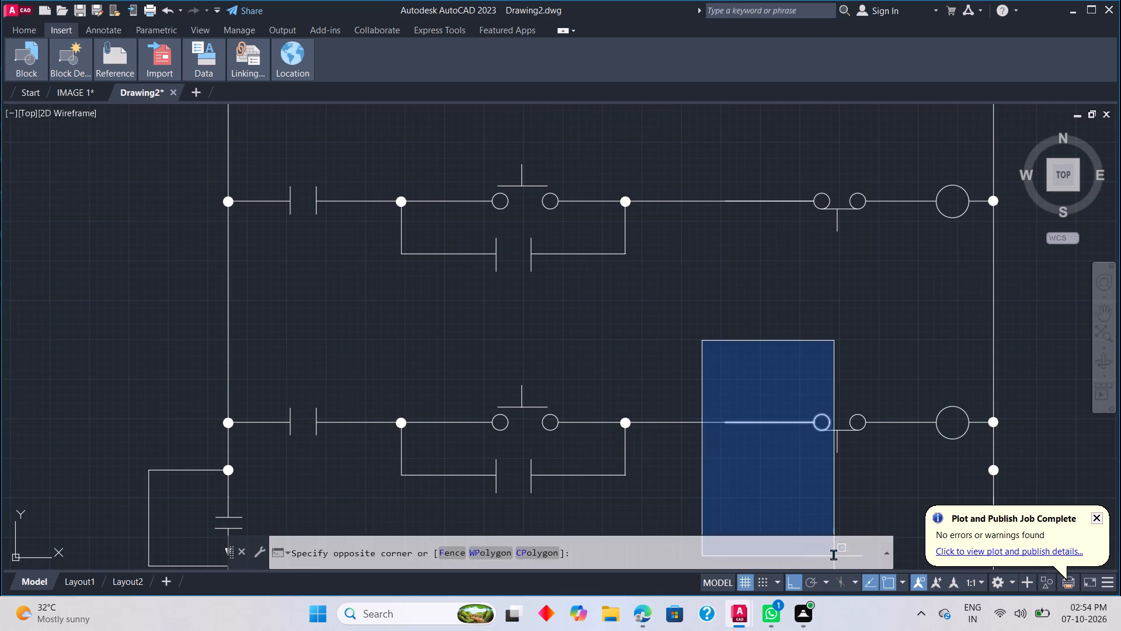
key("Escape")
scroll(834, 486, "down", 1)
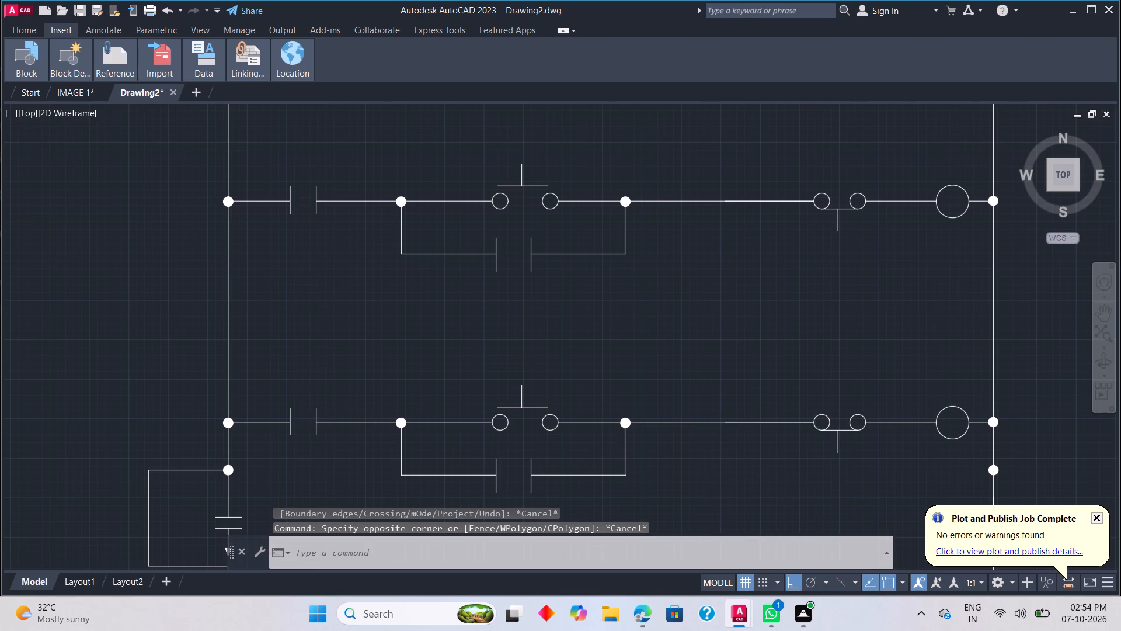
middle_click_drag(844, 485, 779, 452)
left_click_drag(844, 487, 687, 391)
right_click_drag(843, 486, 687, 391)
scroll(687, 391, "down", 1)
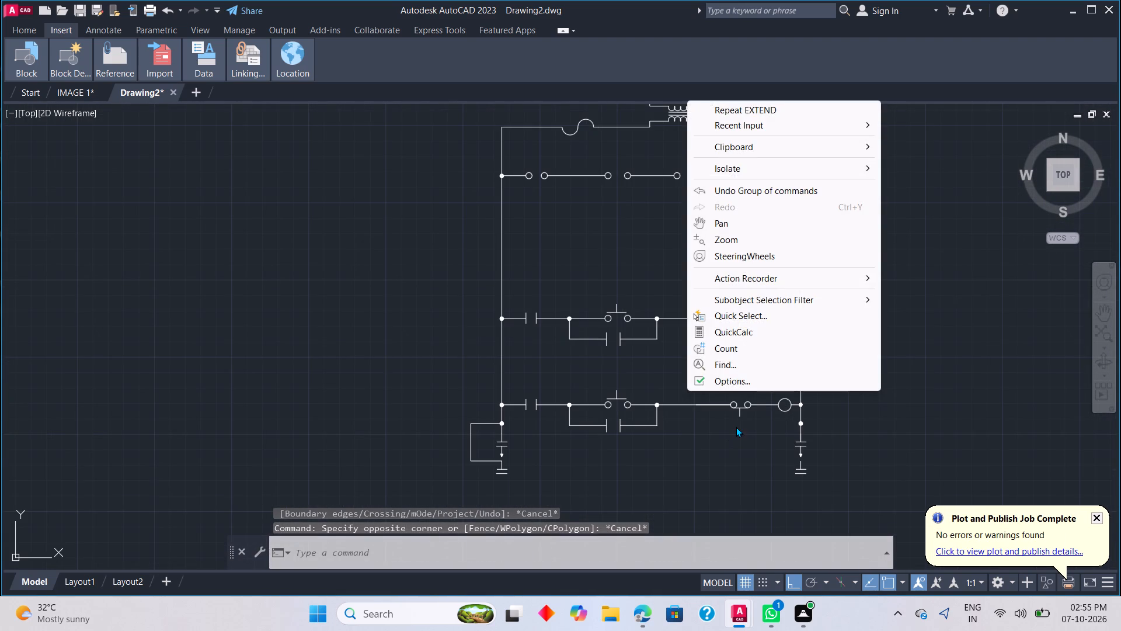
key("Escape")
Draw a line from the right rail's lower dot about 25 units right, about 30 units down, and back beneath the arrowhead to the lower symbol's stub.
scroll(821, 431, "up", 2)
middle_click_drag(801, 474, 800, 474)
right_click_drag(800, 474, 742, 394)
middle_click_drag(800, 474, 742, 394)
scroll(742, 394, "up", 1)
key("Escape")
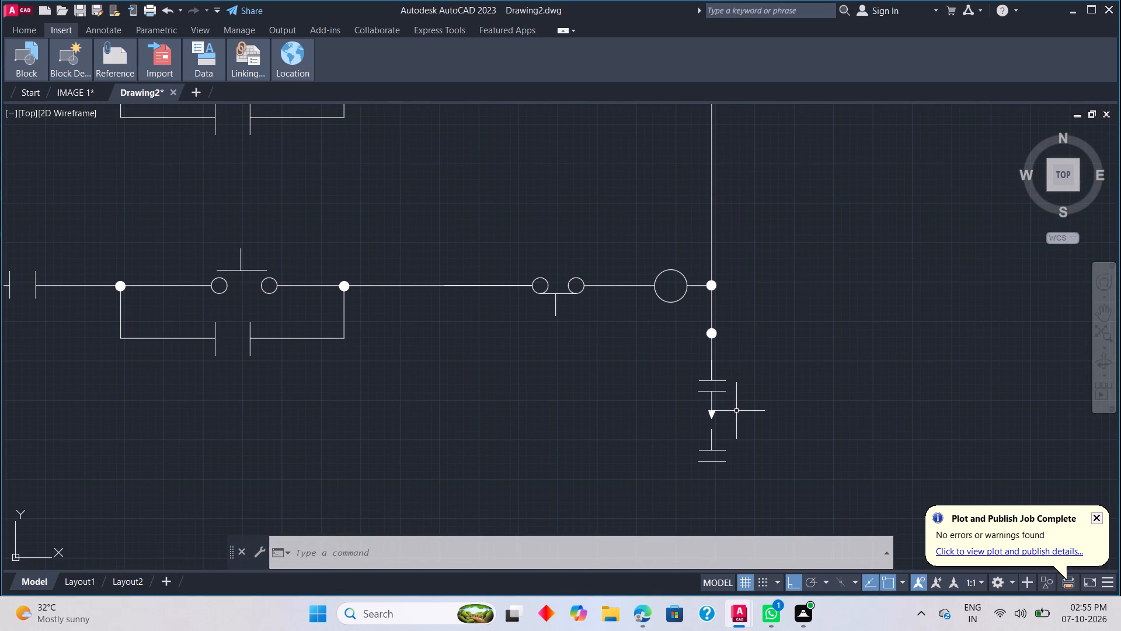
scroll(736, 411, "up", 1)
key("l")
key("space")
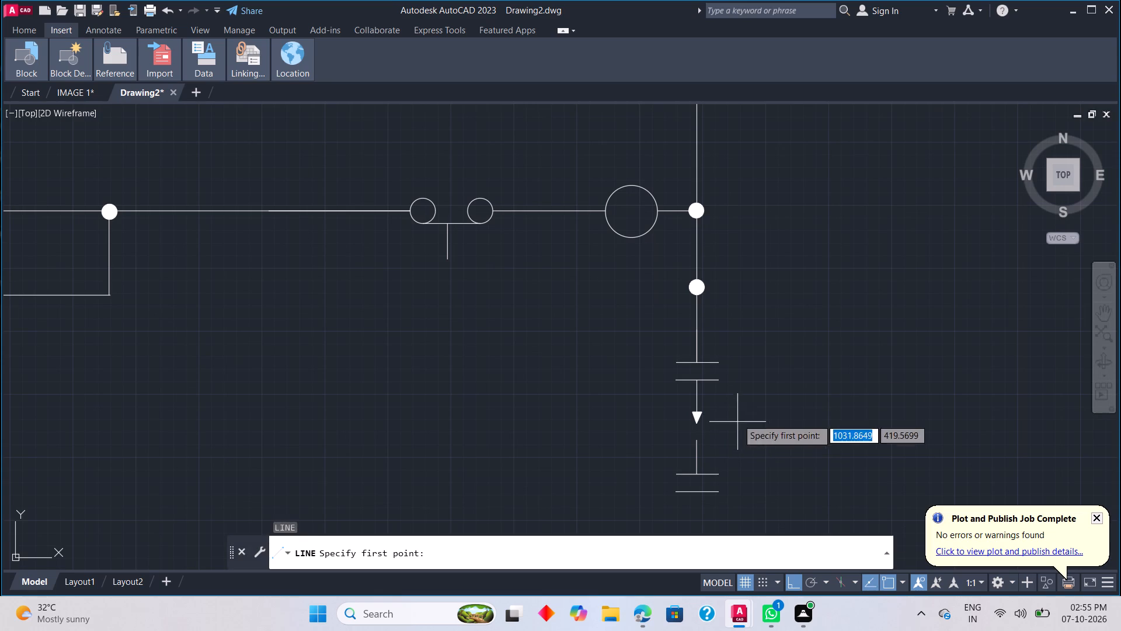
left_click(706, 288)
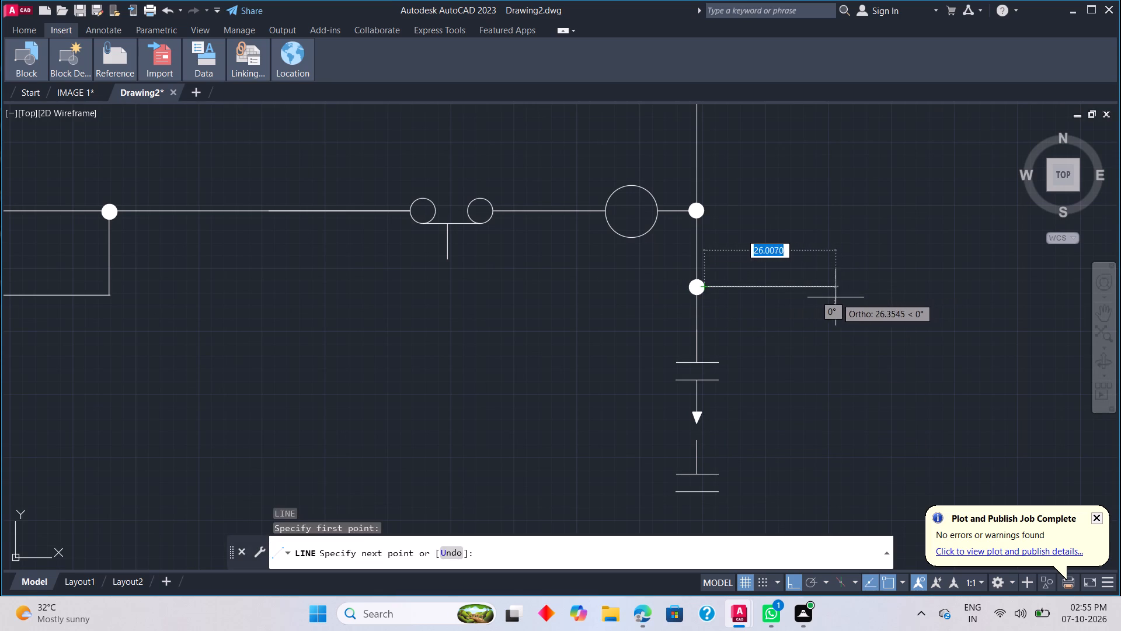
left_click(829, 300)
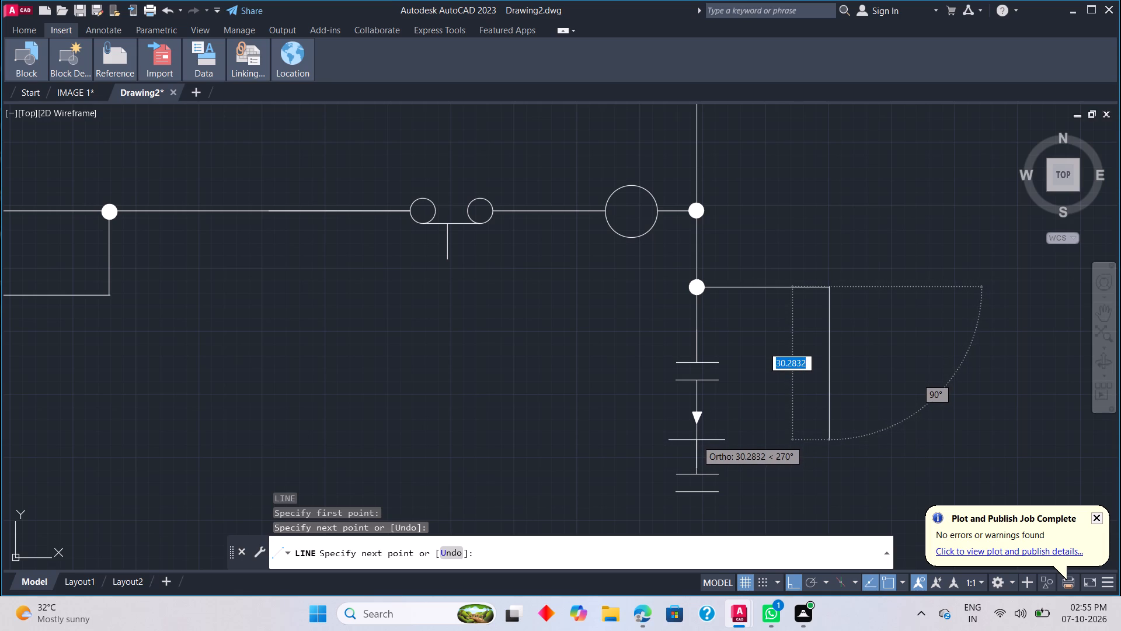
left_click(697, 440)
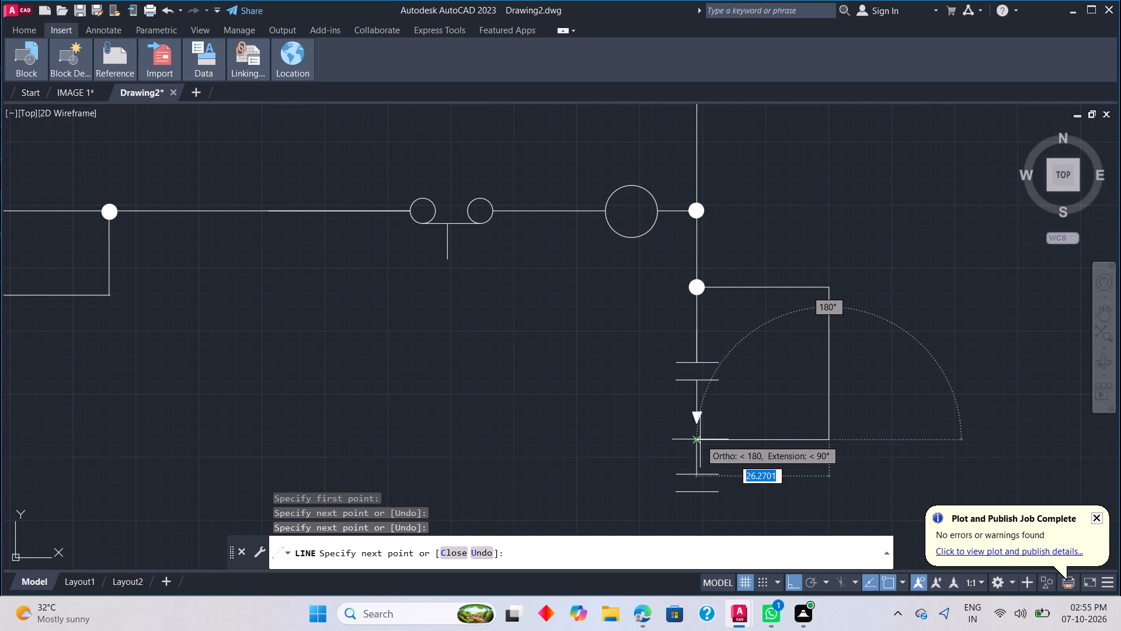
left_click(700, 439)
key("Escape")
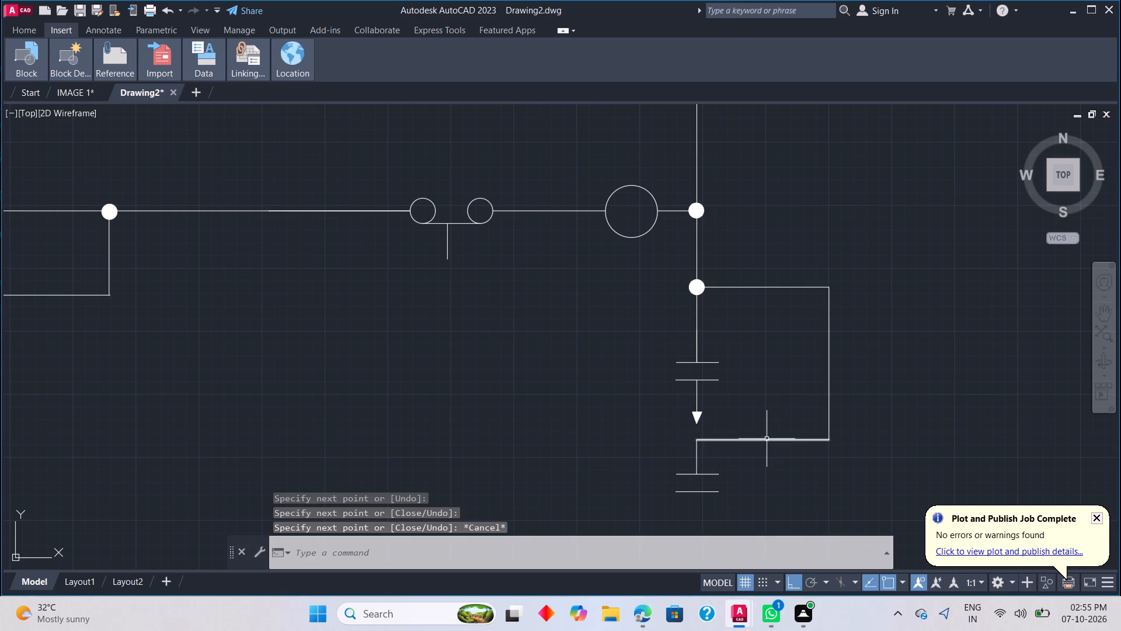
Extend the vertical stub of the right rail's lower parallel-line symbol up to the horizontal bypass line beneath the arrowhead.
scroll(698, 433, "up", 5)
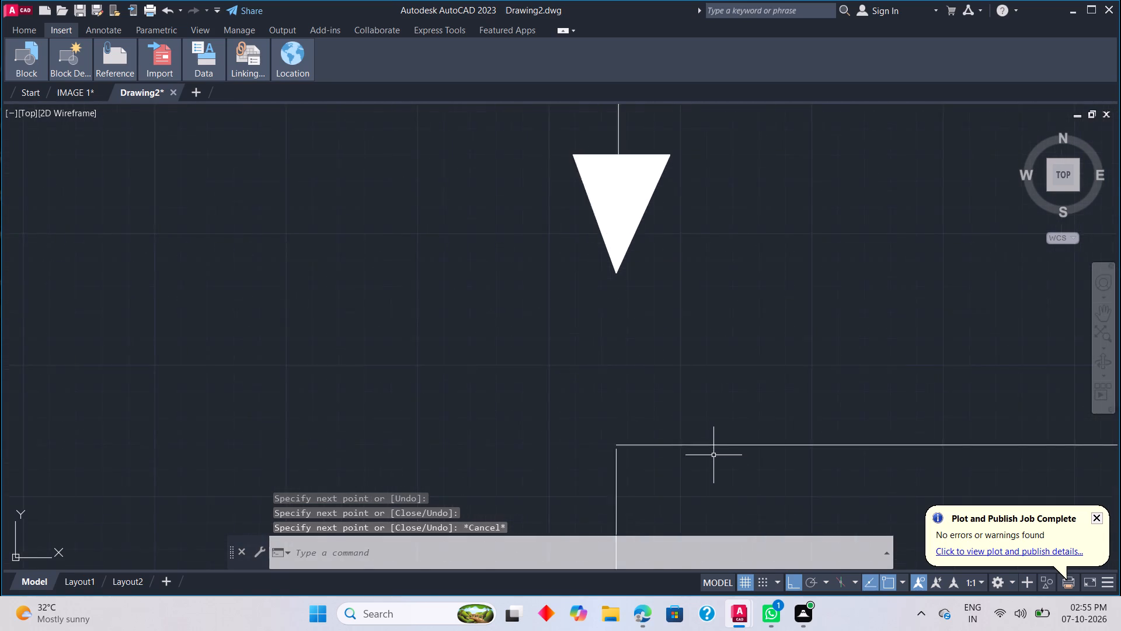
scroll(713, 455, "up", 1)
scroll(659, 467, "up", 1)
key("e")
key("x")
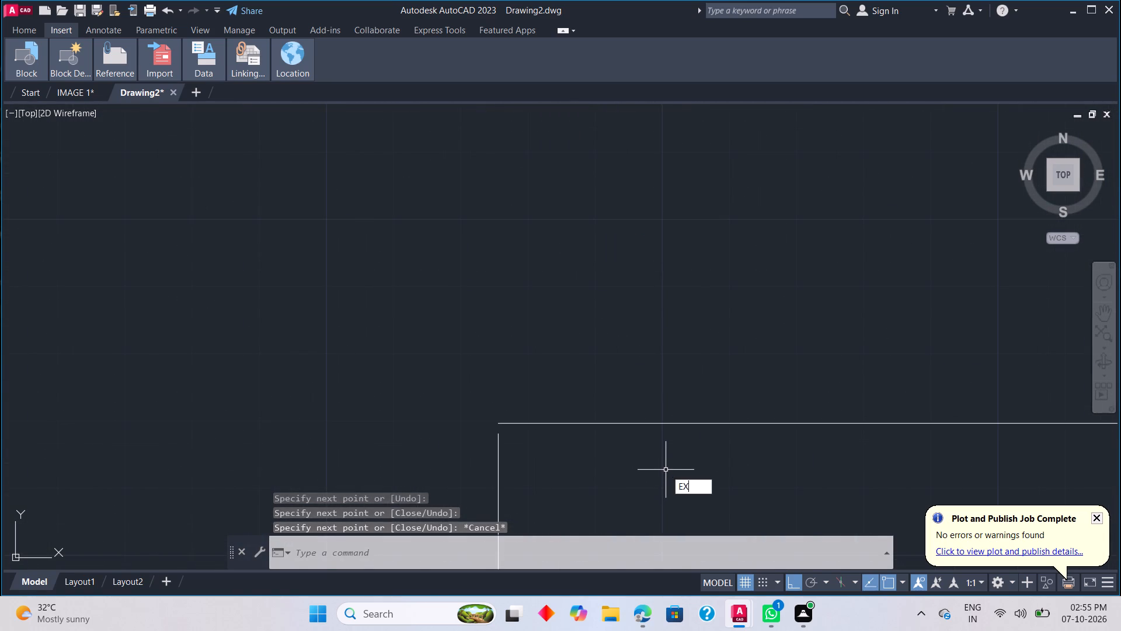
key("space")
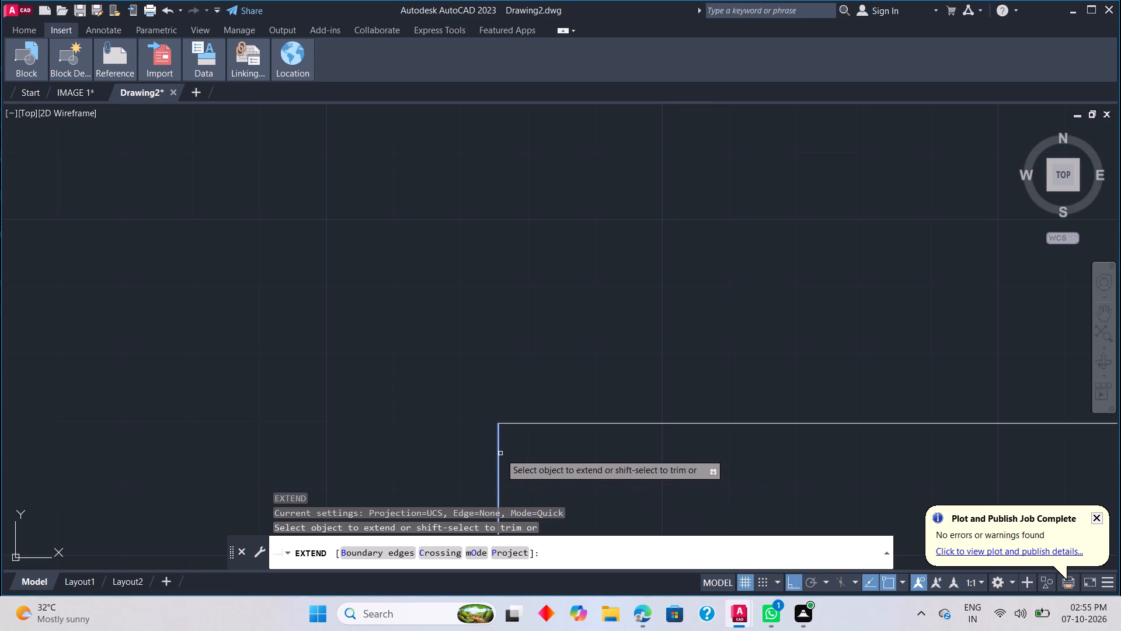
left_click(500, 452)
scroll(548, 450, "up", 2)
scroll(478, 417, "up", 1)
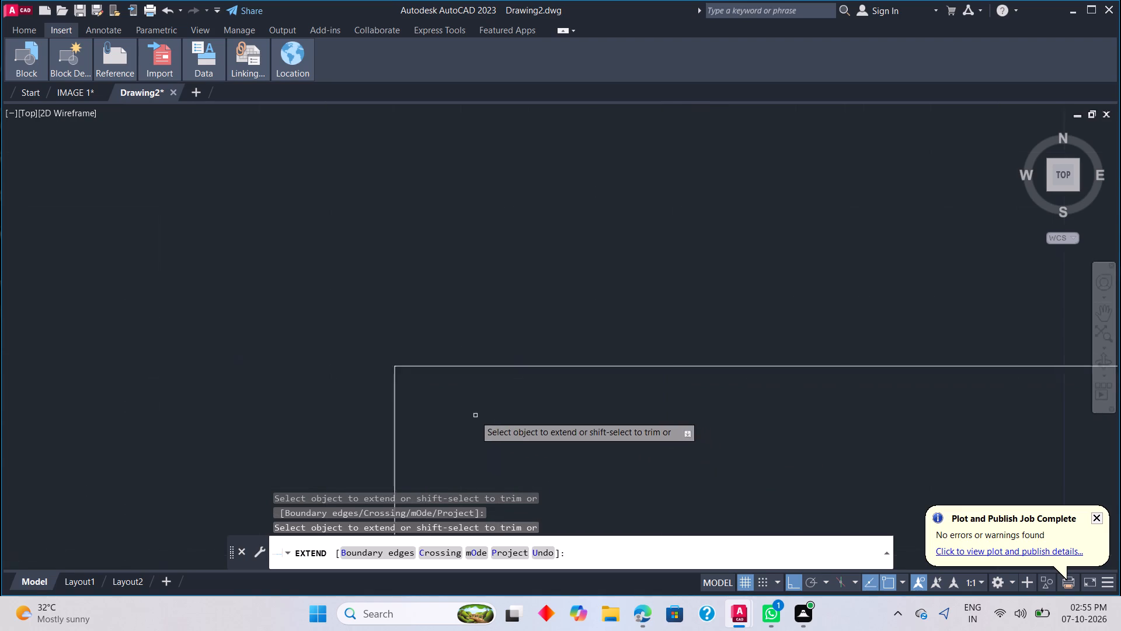
scroll(474, 415, "up", 2)
Examine the whole ladder diagram, comparing the lower symbols and bypass wiring on the left and right rails.
scroll(312, 326, "down", 15)
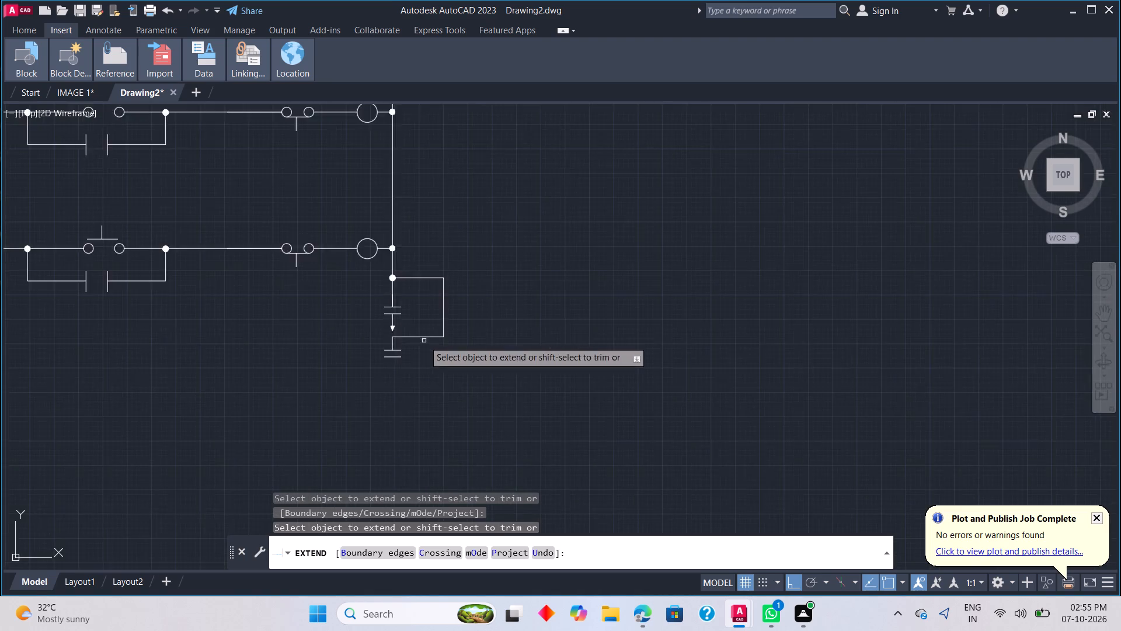
scroll(424, 341, "down", 4)
scroll(345, 380, "up", 2)
scroll(460, 291, "up", 1)
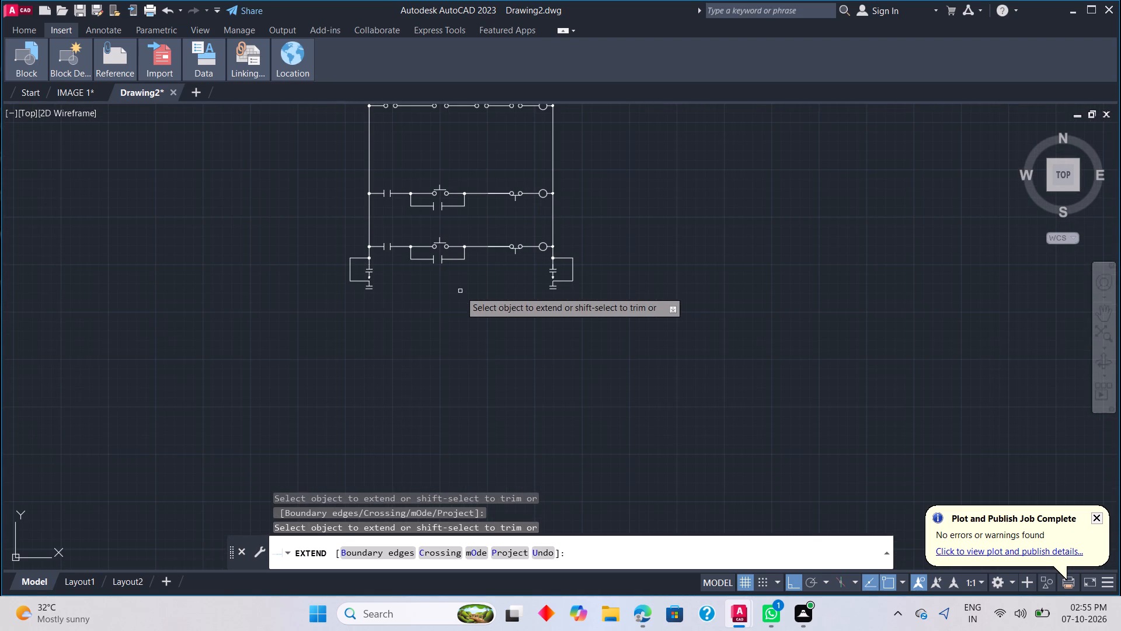
middle_click_drag(459, 291, 513, 369)
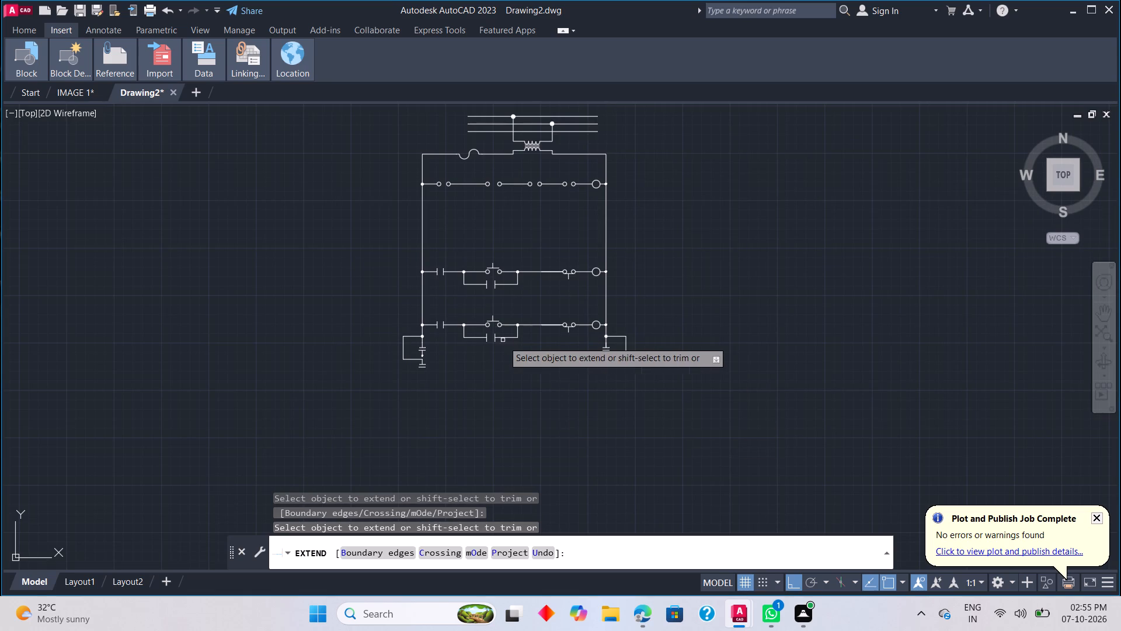
scroll(505, 355, "up", 1)
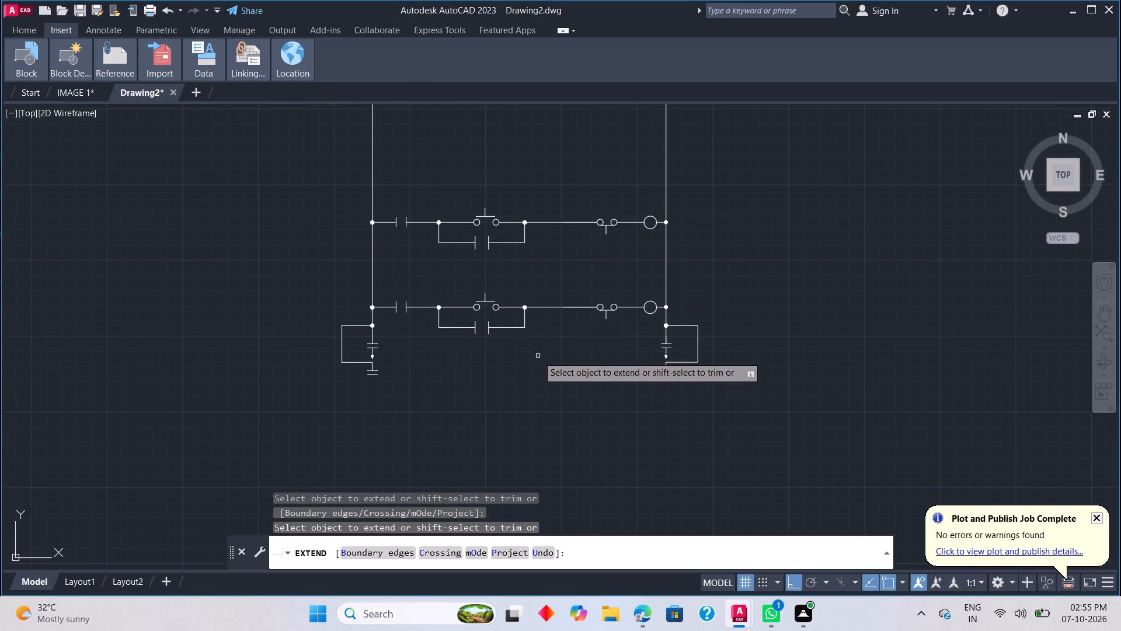
middle_click_drag(538, 356, 577, 420)
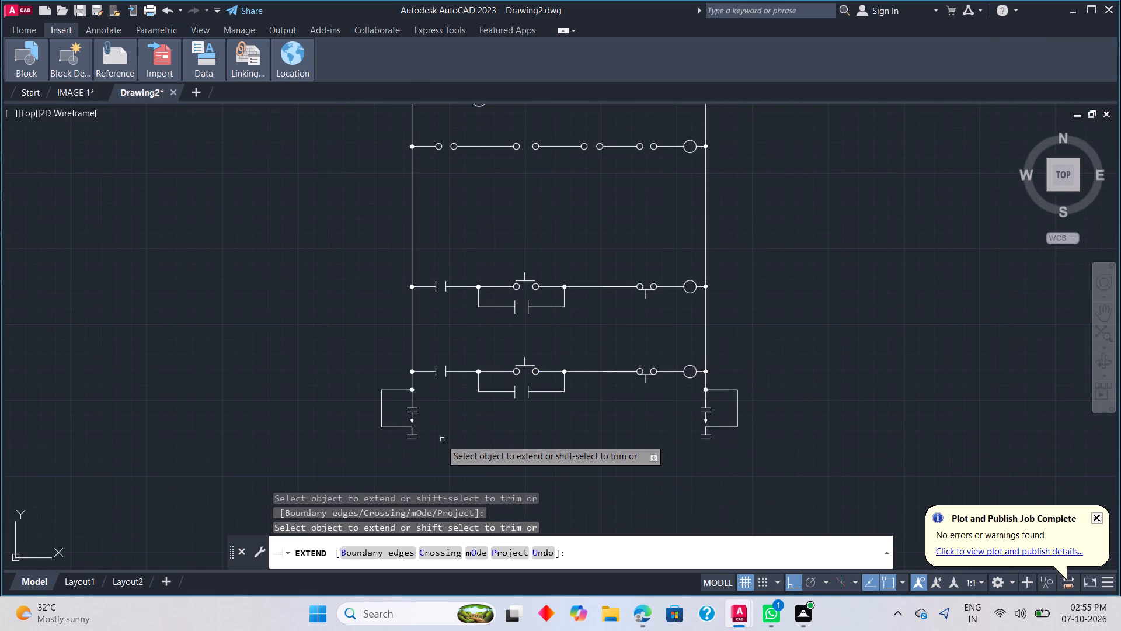
scroll(424, 423, "up", 4)
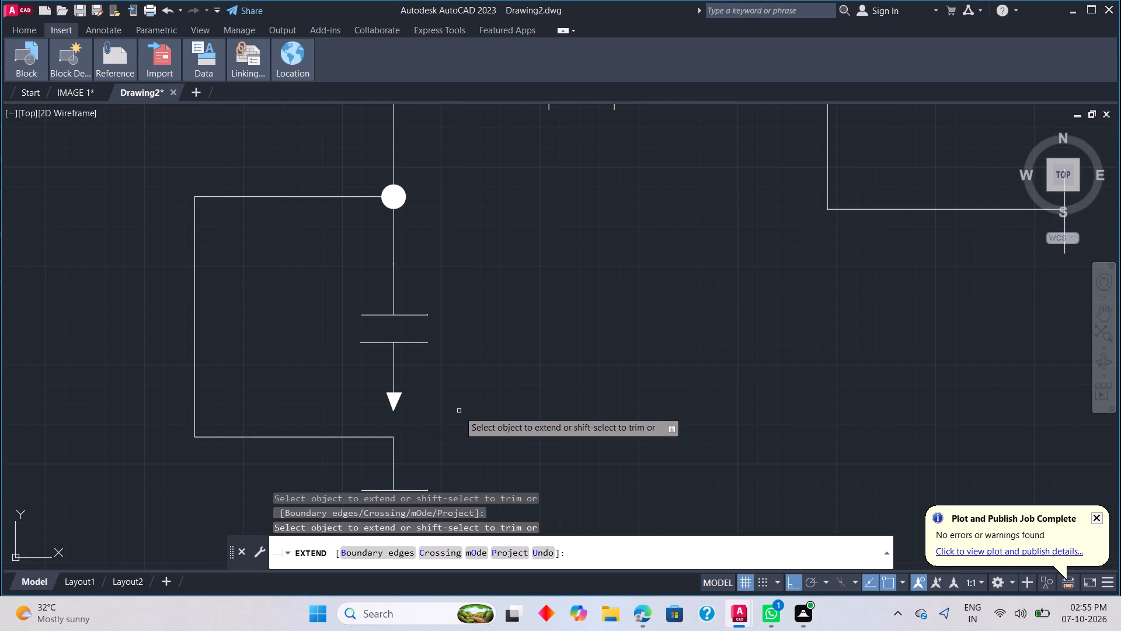
key("Escape")
scroll(431, 417, "up", 2)
scroll(402, 429, "down", 4)
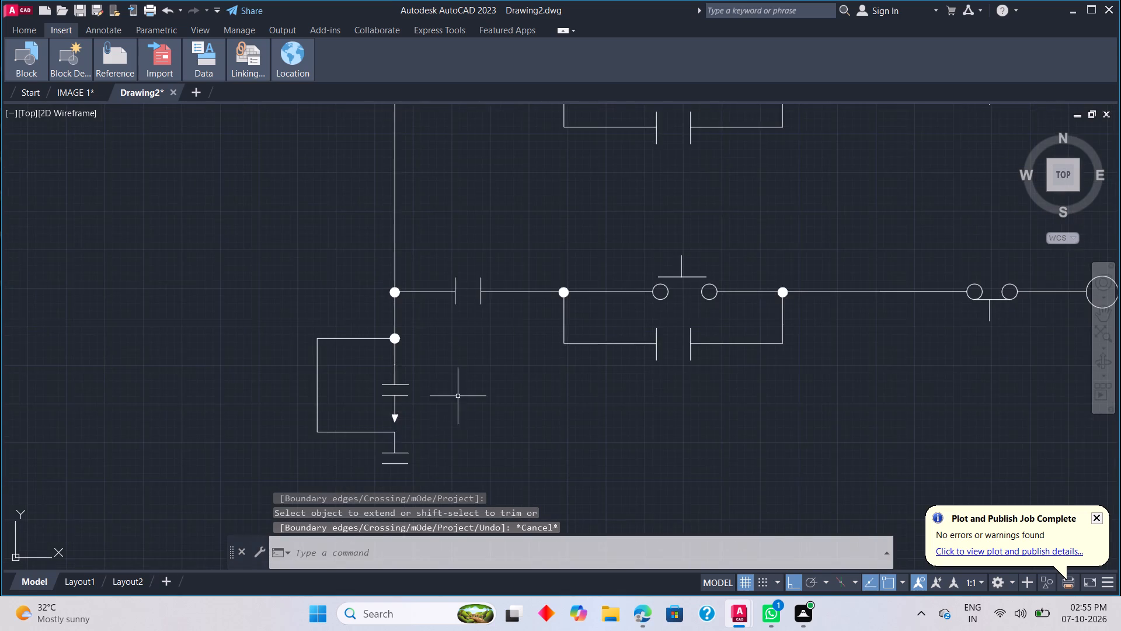
scroll(464, 395, "down", 2)
scroll(509, 387, "up", 1)
scroll(467, 413, "up", 2)
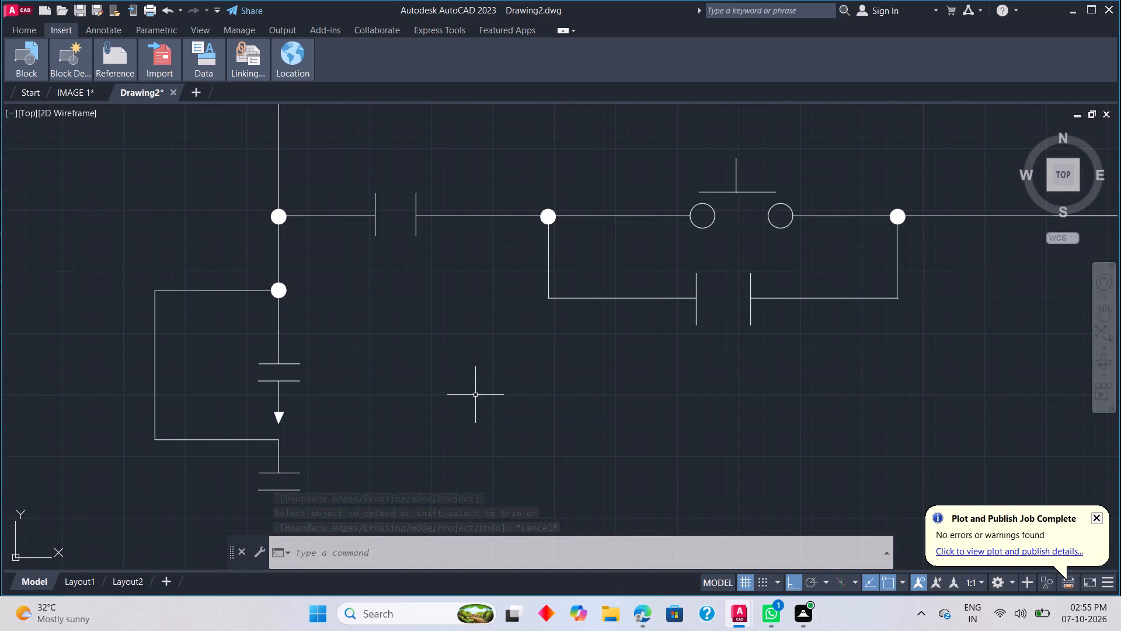
scroll(475, 395, "down", 4)
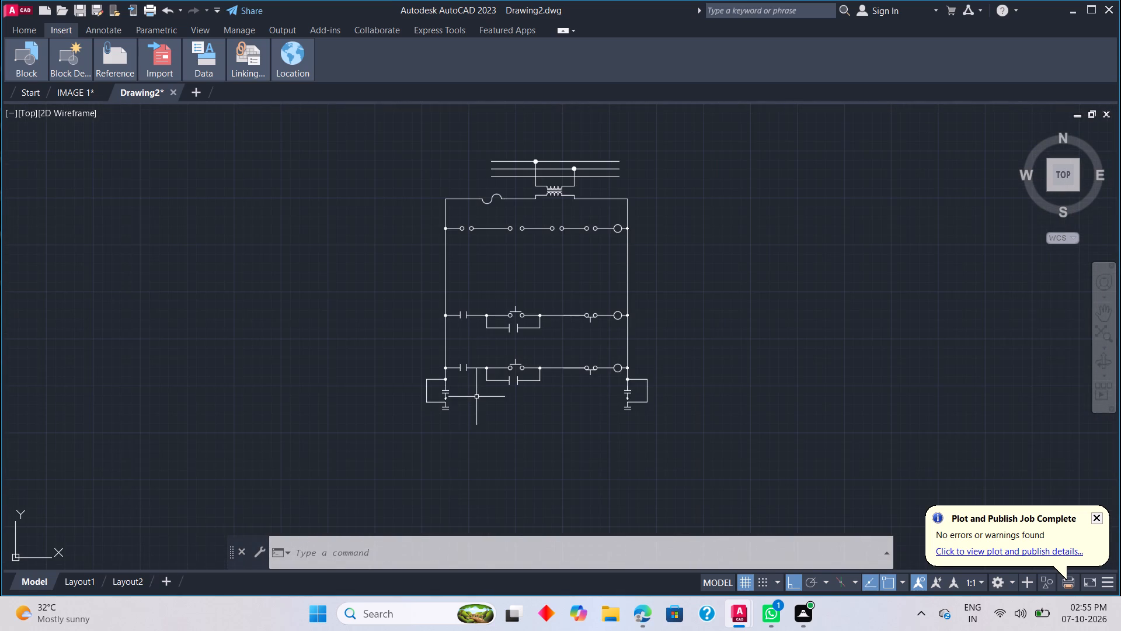
Draw a horizontal line joining the bottoms of the first pair of open circles on the top rung.
scroll(500, 272, "up", 1)
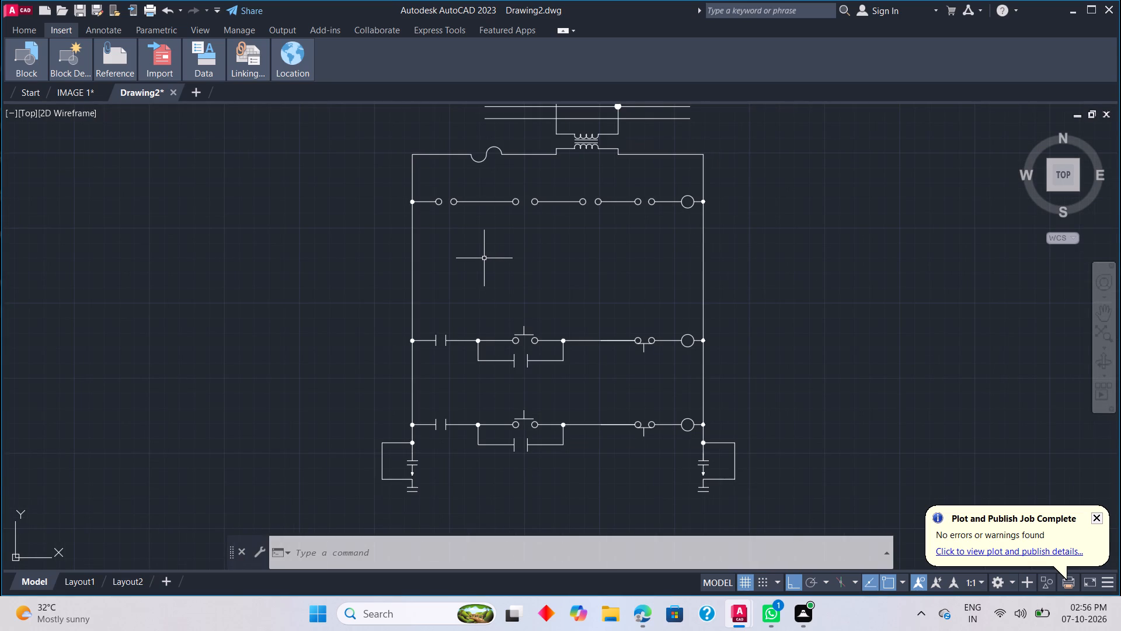
scroll(458, 224, "up", 3)
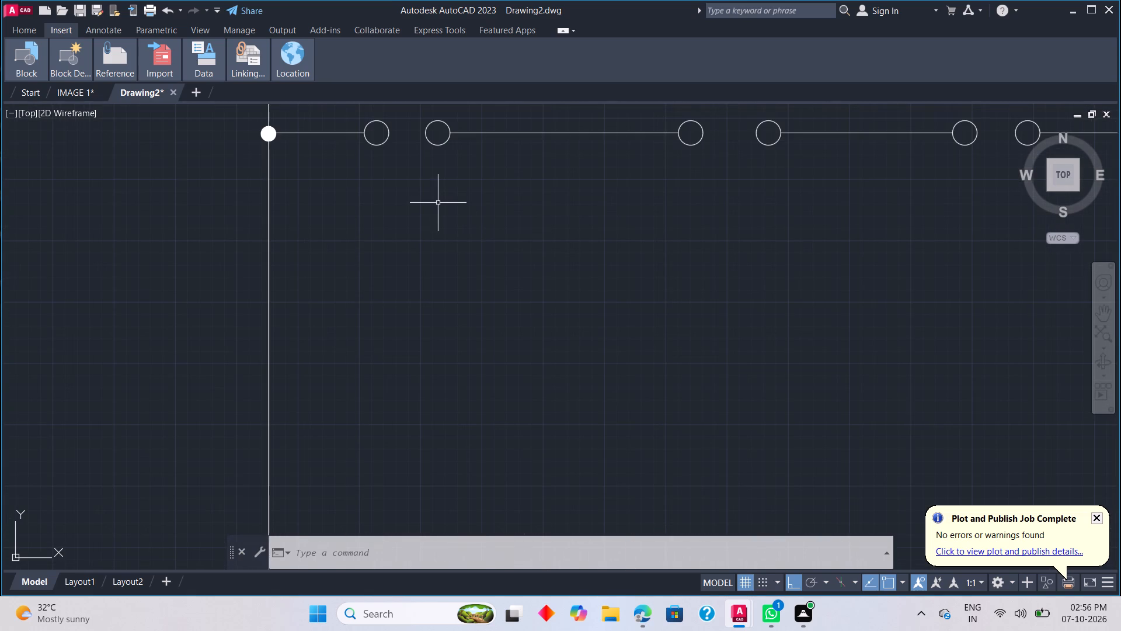
type("L")
key("space")
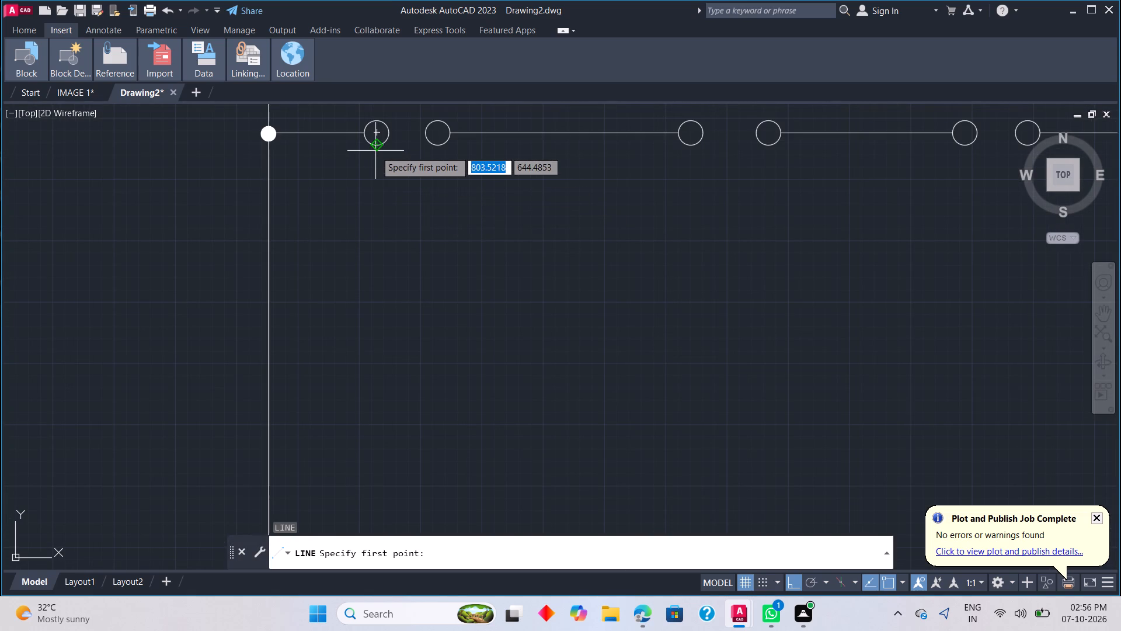
left_click(375, 151)
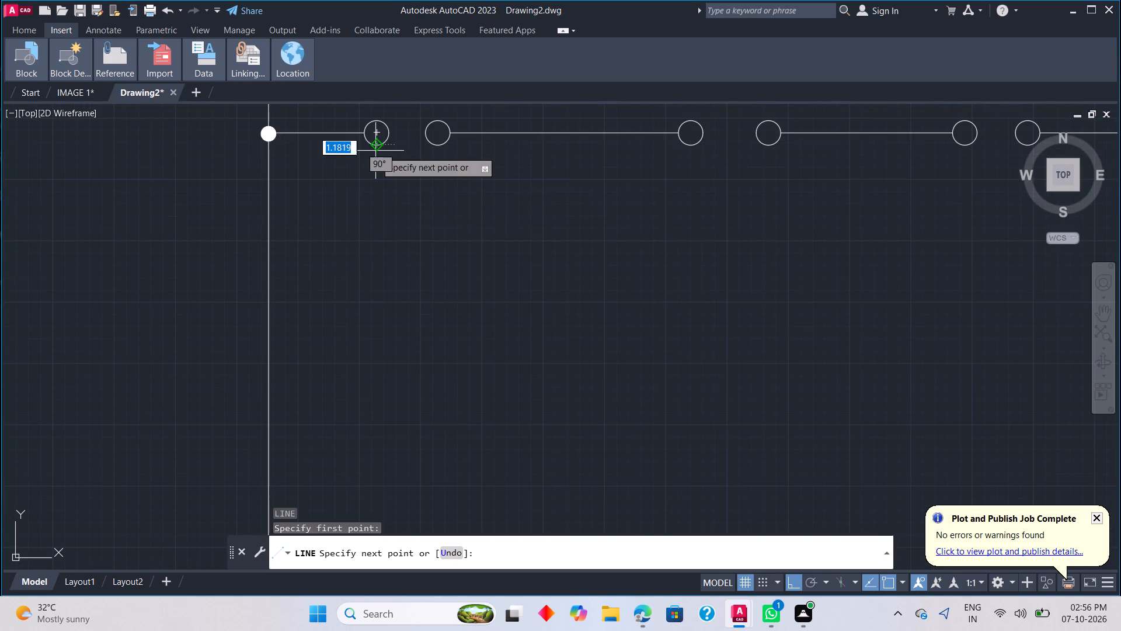
left_click(435, 143)
key("Escape")
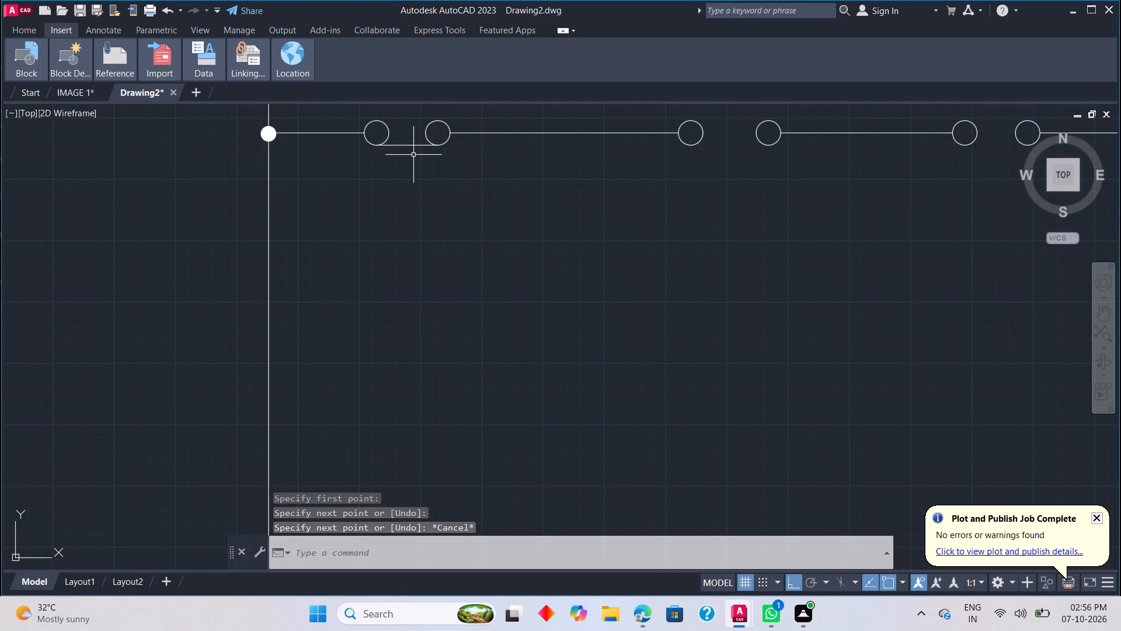
Draw a vertical stub about 4.4 units down from the middle of the line under the top rung's first circle pair.
key("l")
key("space")
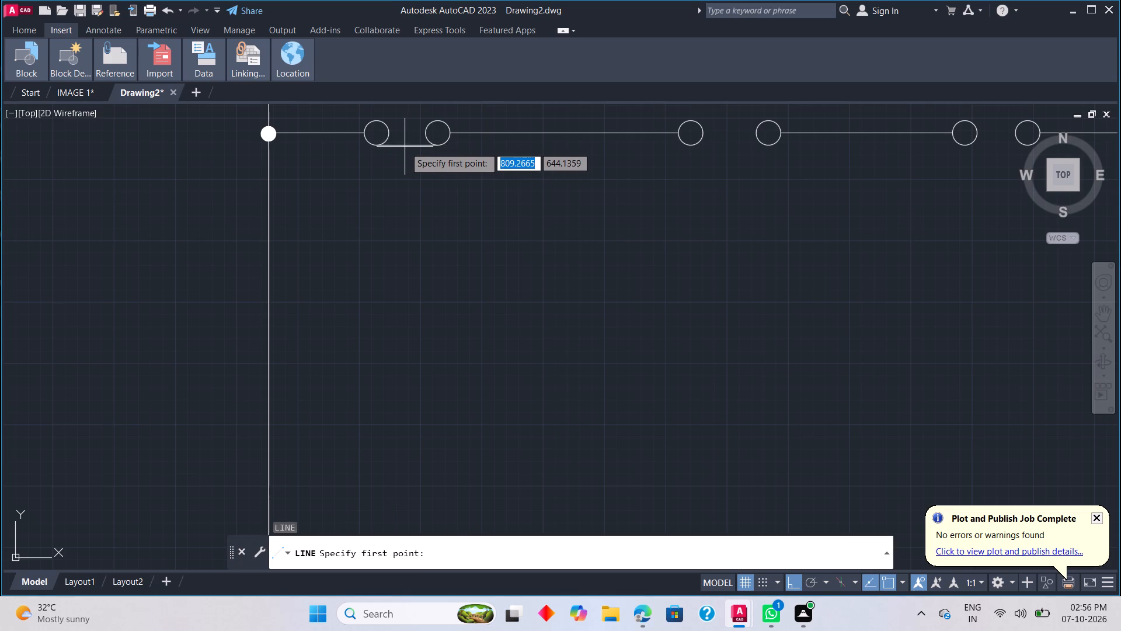
left_click(406, 145)
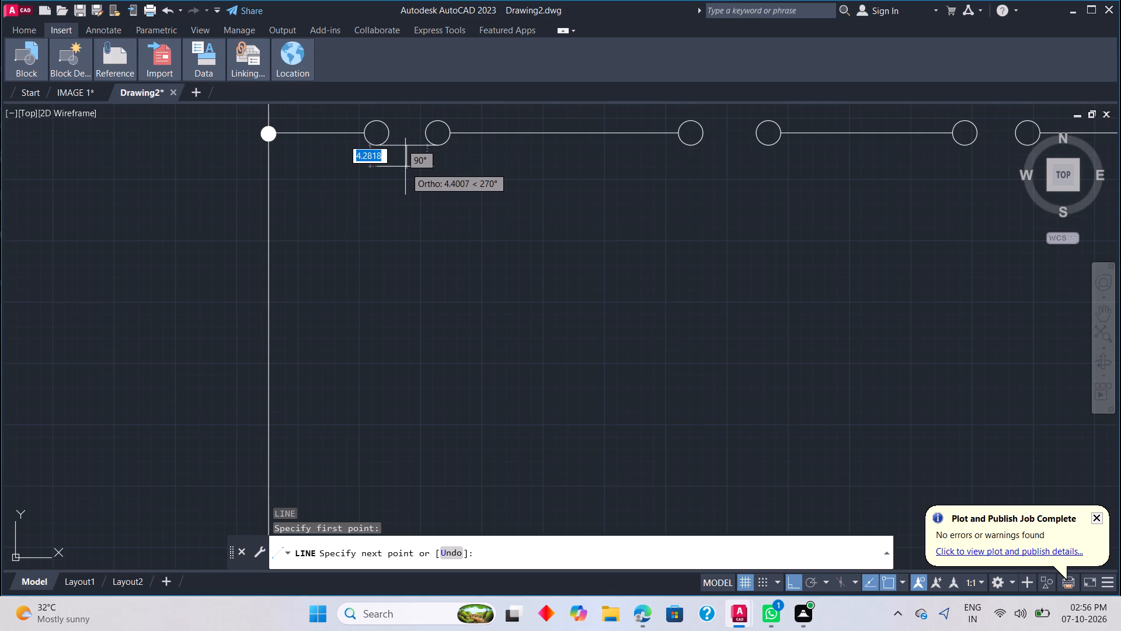
left_click(405, 167)
key("Escape")
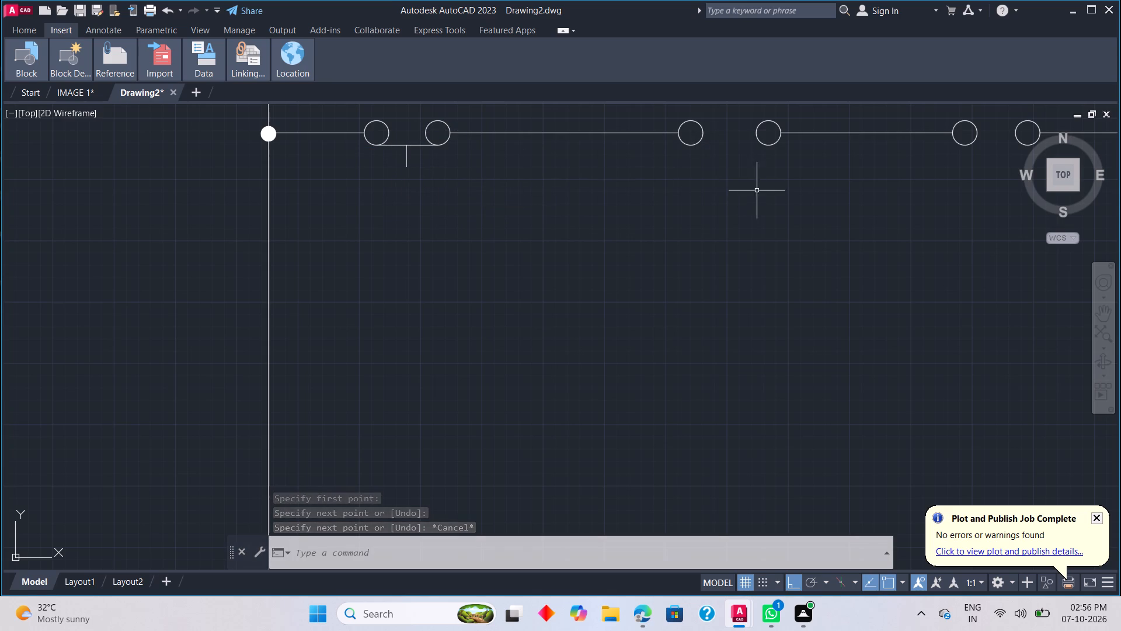
Draw a horizontal line about 13 units long joining the bottoms of the third pair of open circles on the top rung.
scroll(815, 180, "down", 1)
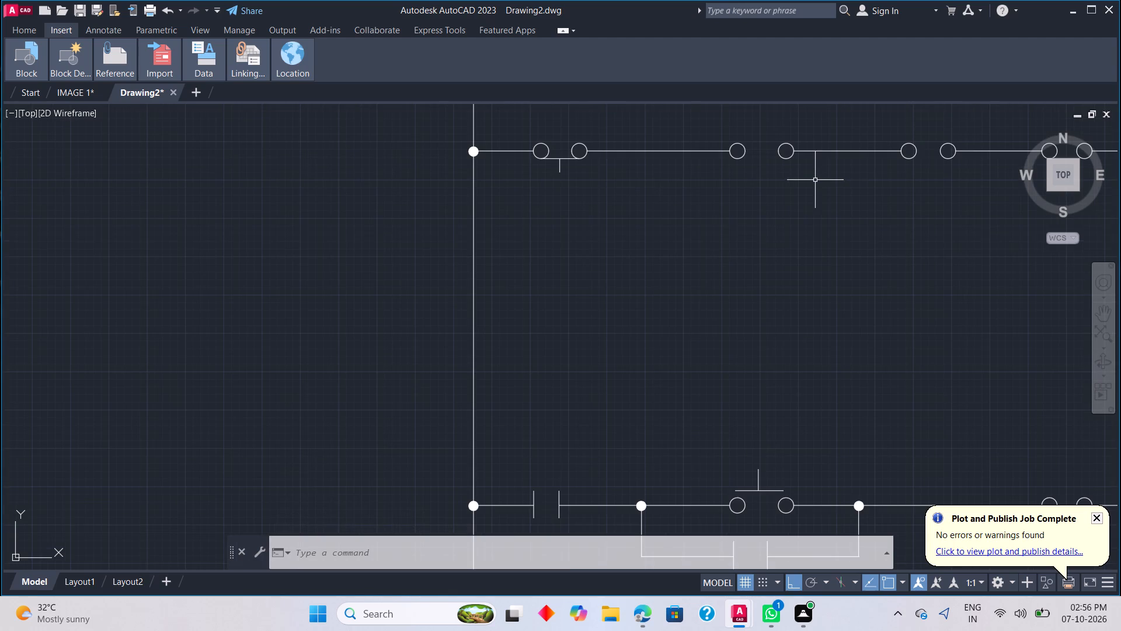
middle_click_drag(815, 180, 796, 175)
middle_click(789, 175)
left_click_drag(789, 175, 736, 190)
middle_click(736, 191)
scroll(751, 191, "up", 1)
scroll(757, 188, "down", 1)
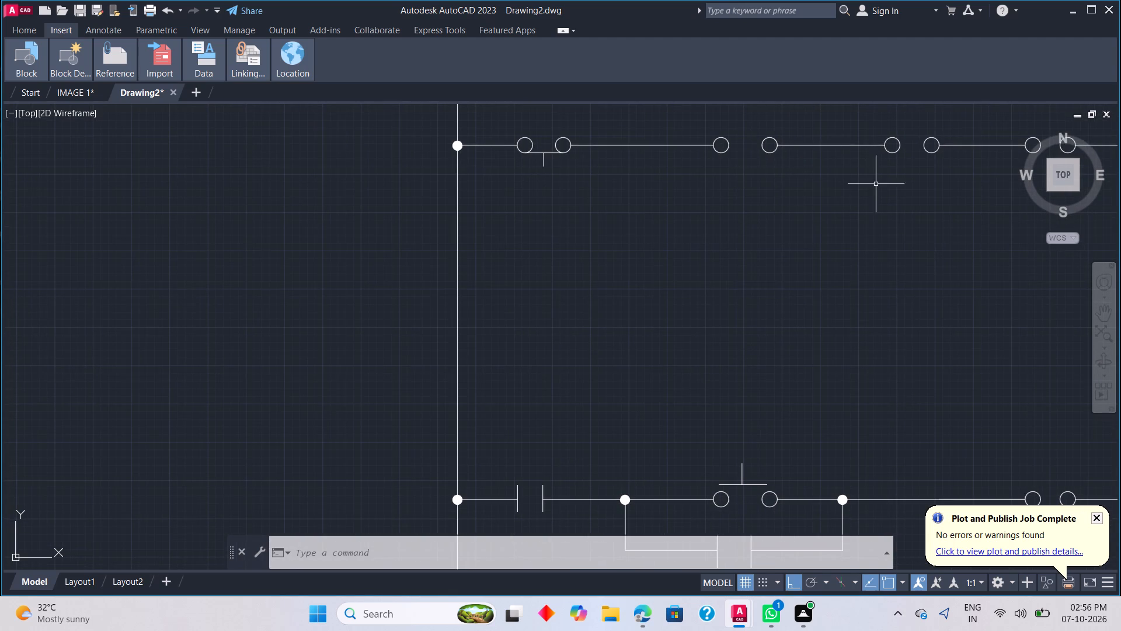
scroll(883, 189, "up", 1)
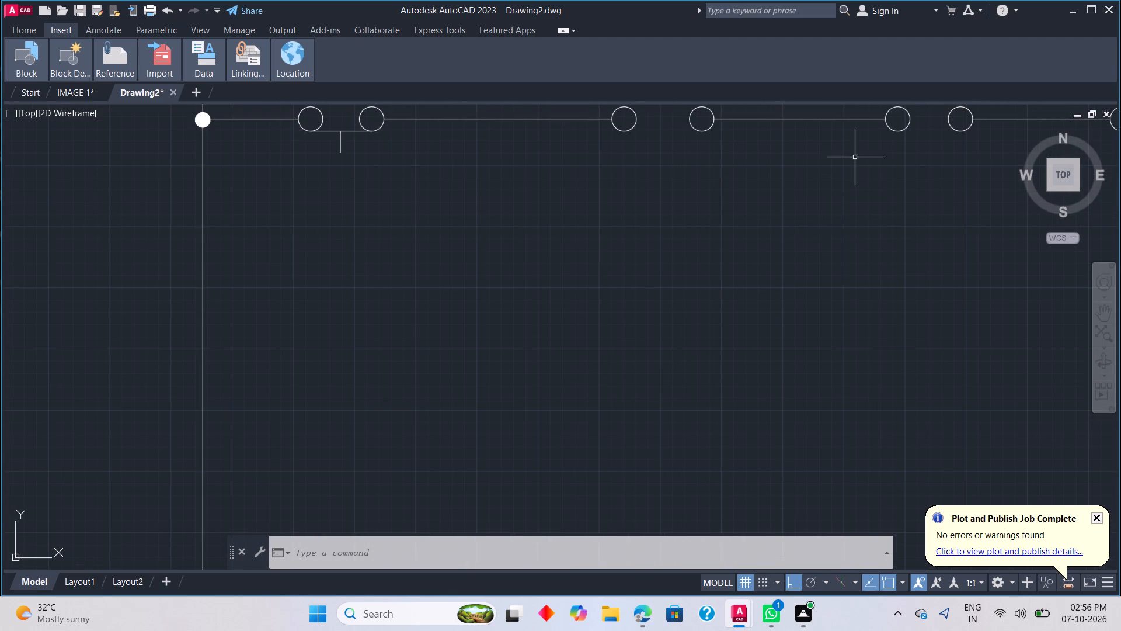
middle_click(856, 155)
scroll(856, 155, "up", 1)
scroll(855, 155, "down", 3)
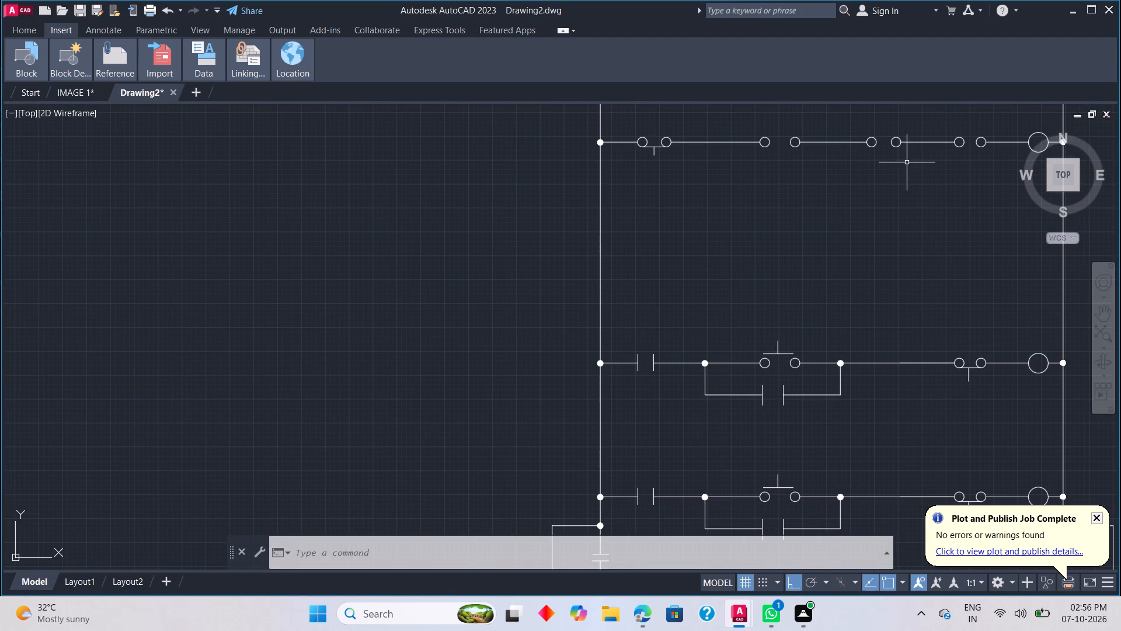
key("l")
key("space")
scroll(884, 152, "up", 3)
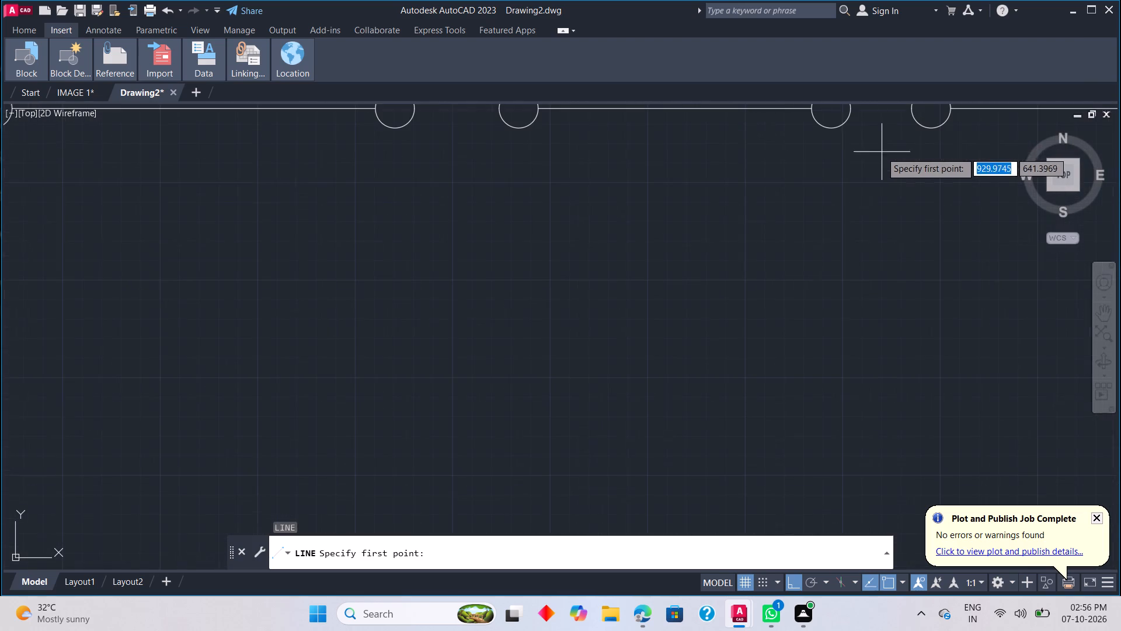
left_click(832, 134)
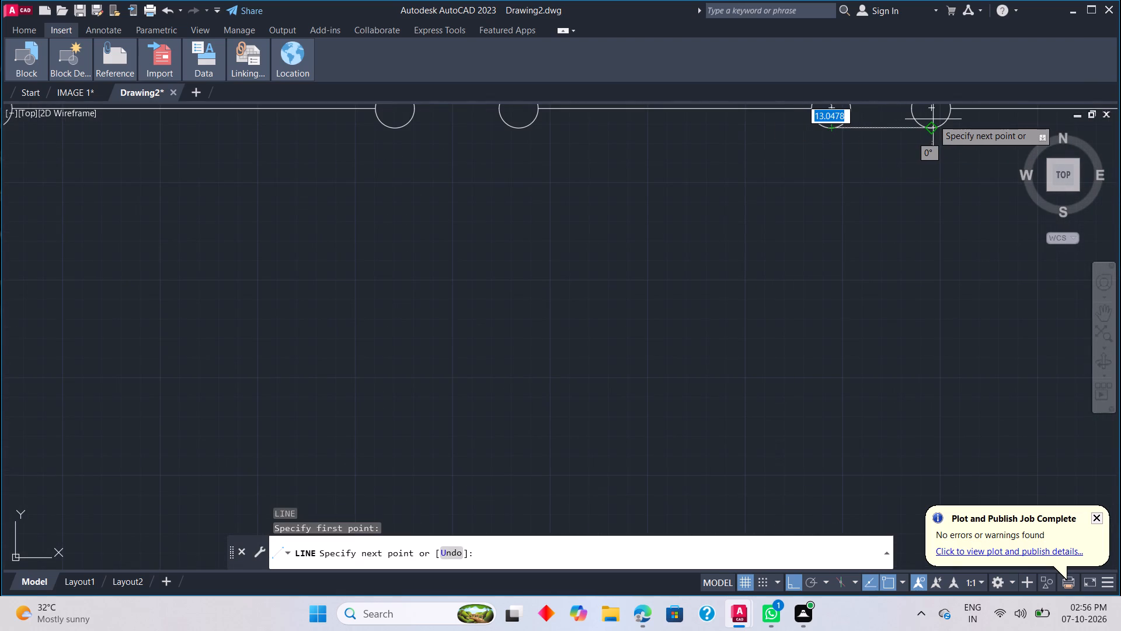
left_click(932, 124)
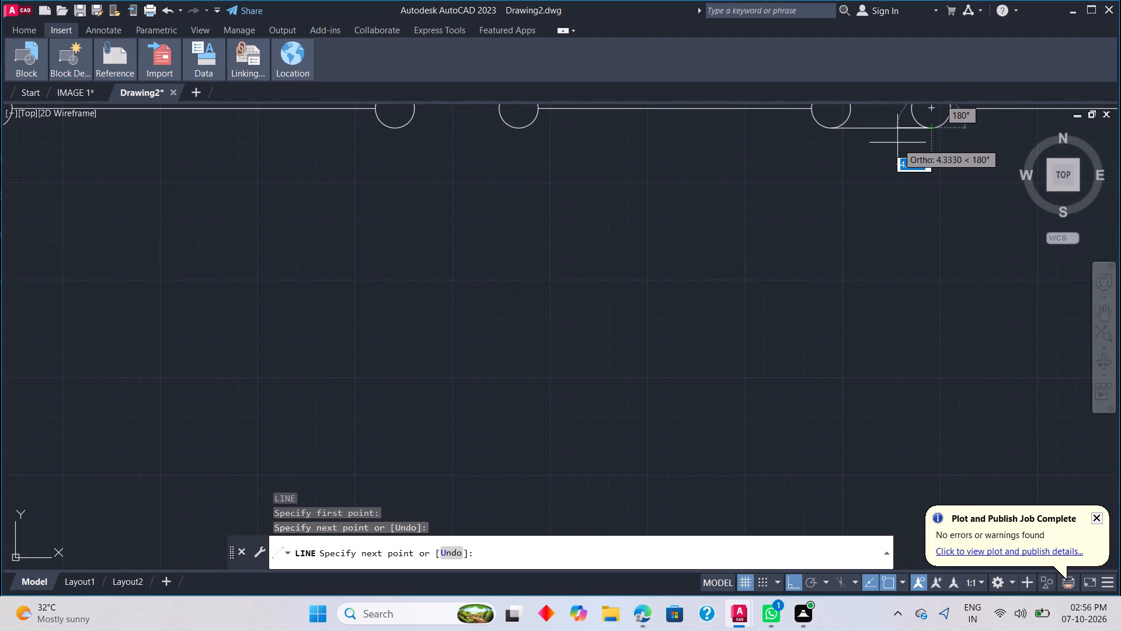
key("Escape")
Draw a short vertical stub down from the middle of the line under the top rung's third circle pair.
key("l")
key("space")
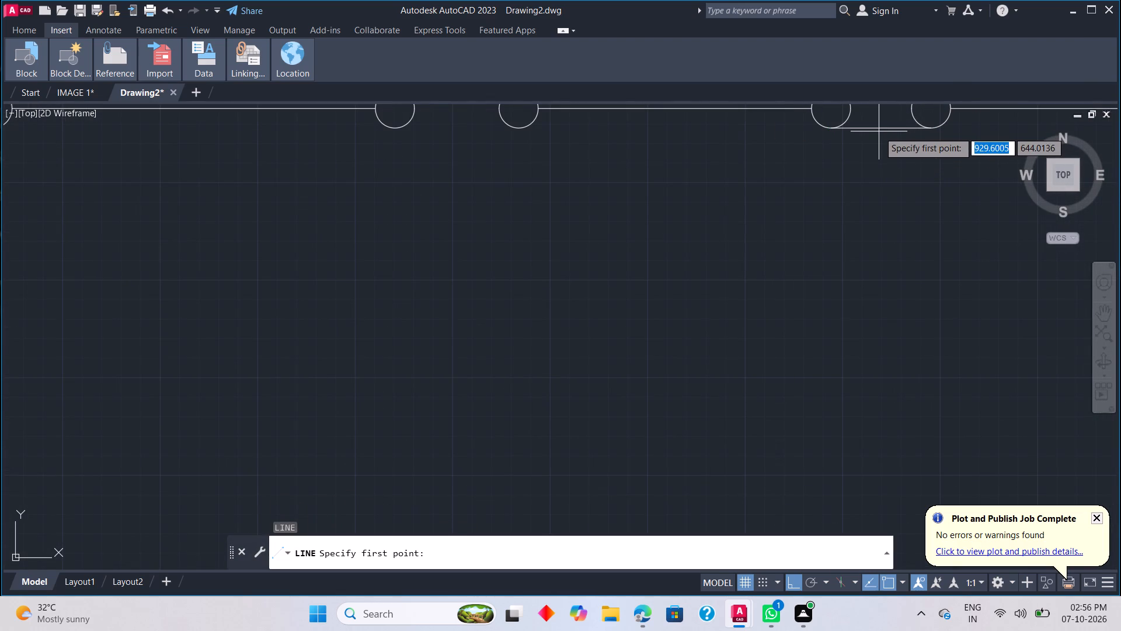
left_click(879, 129)
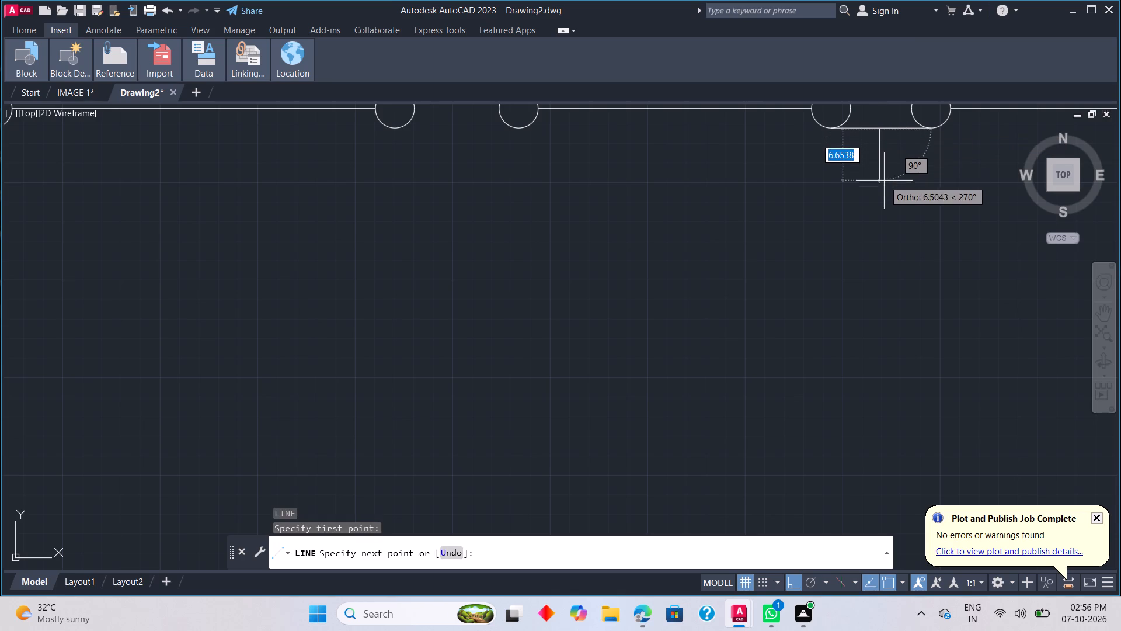
left_click(882, 162)
key("Escape")
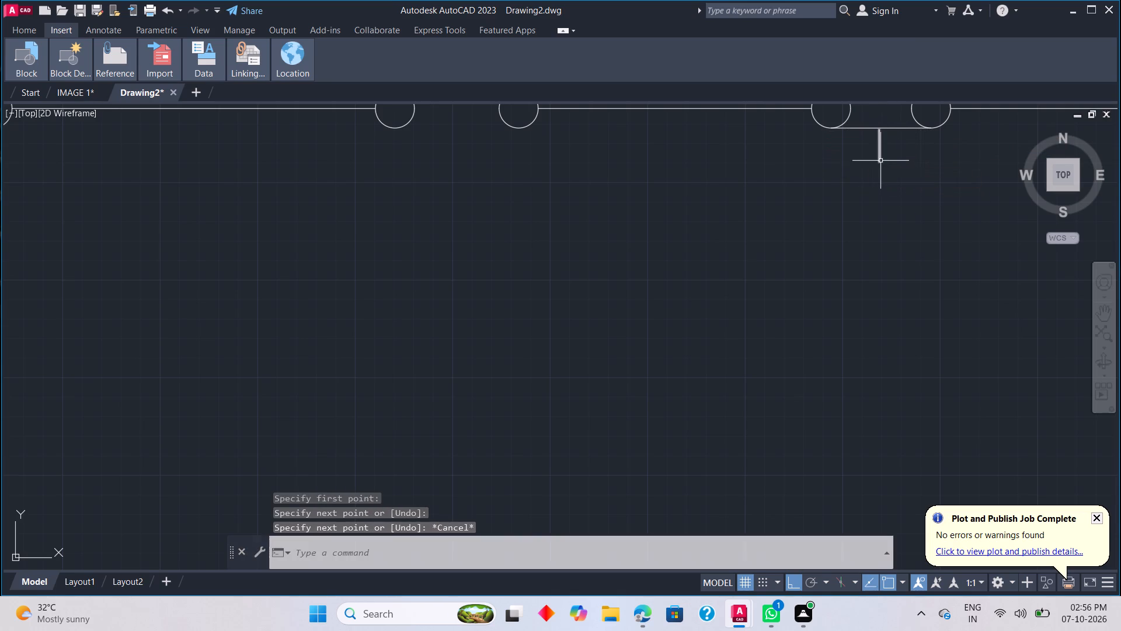
Draw a horizontal line about 11.5 units long joining the bottoms of the fourth pair of open circles on the top rung.
scroll(879, 161, "down", 3)
scroll(942, 168, "up", 1)
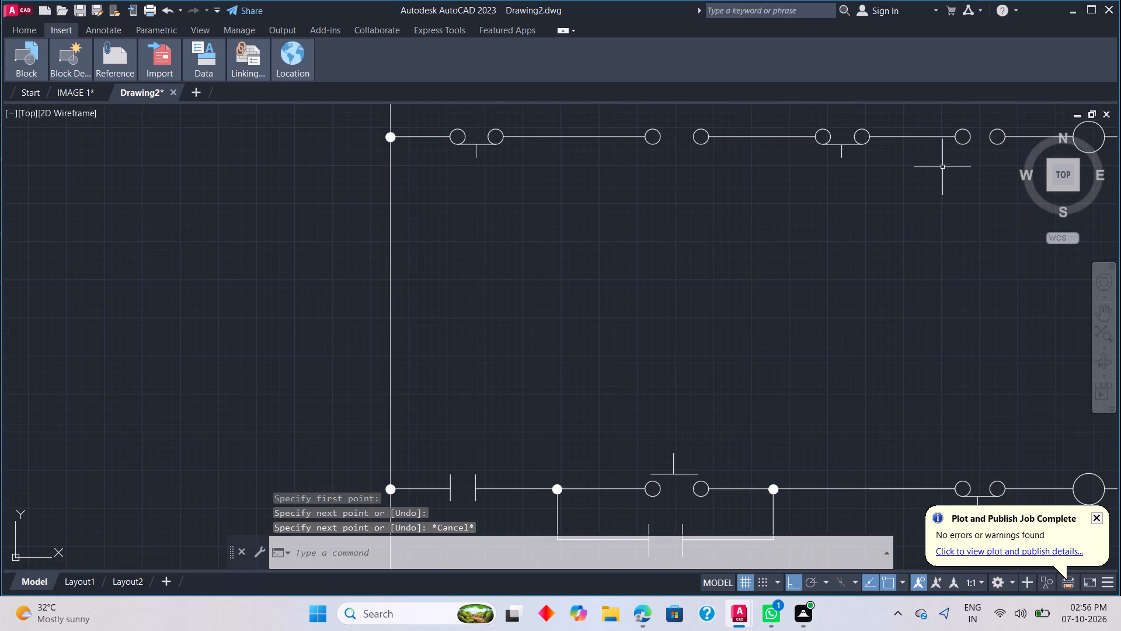
scroll(960, 156, "up", 2)
scroll(1037, 117, "up", 2)
scroll(1025, 130, "down", 1)
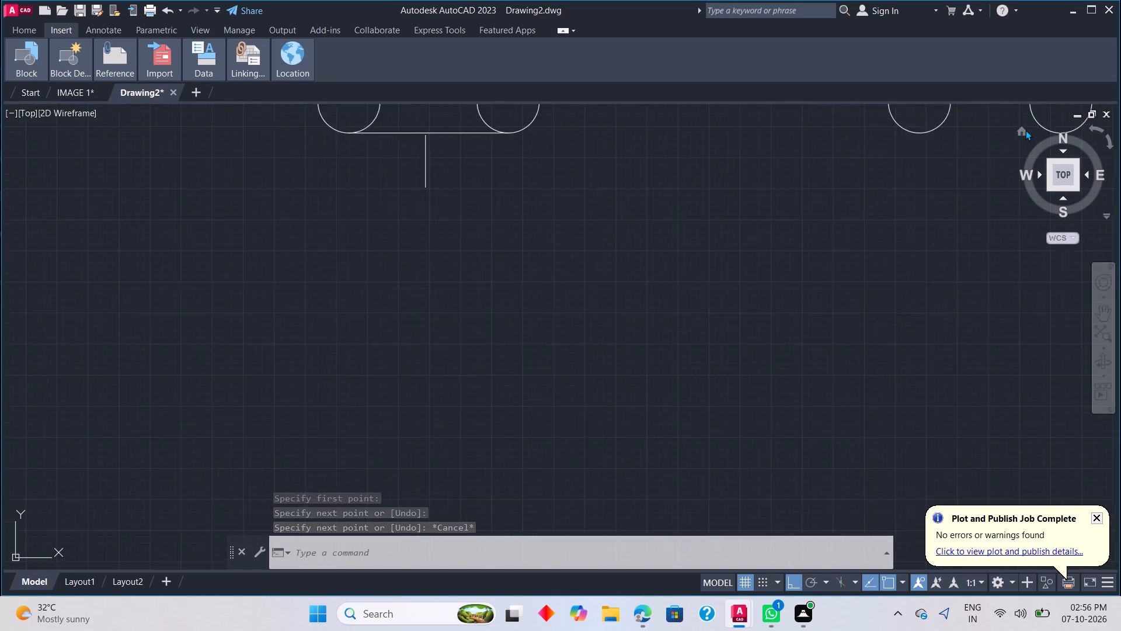
scroll(1025, 130, "down", 1)
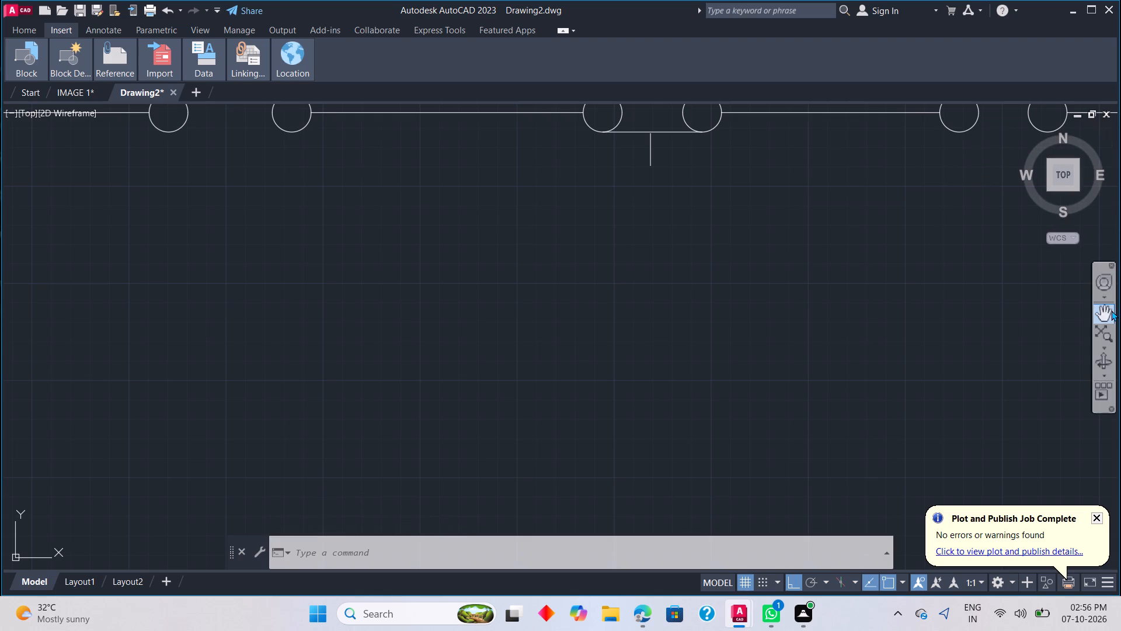
left_click(1111, 310)
left_click_drag(1003, 186, 659, 330)
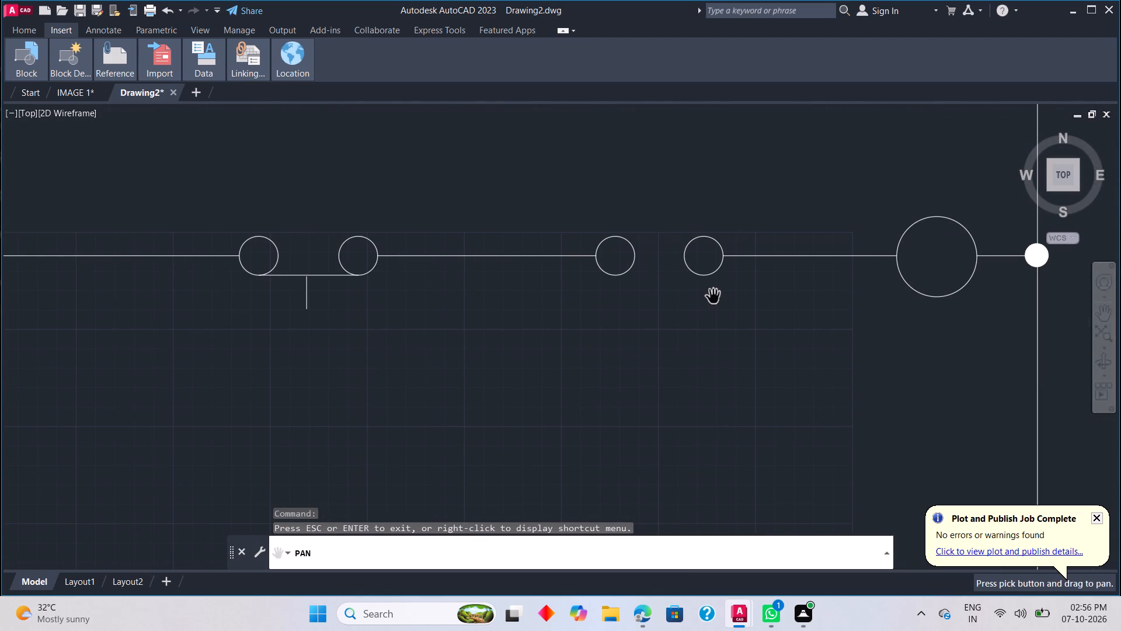
key("Escape")
type("L")
key("space")
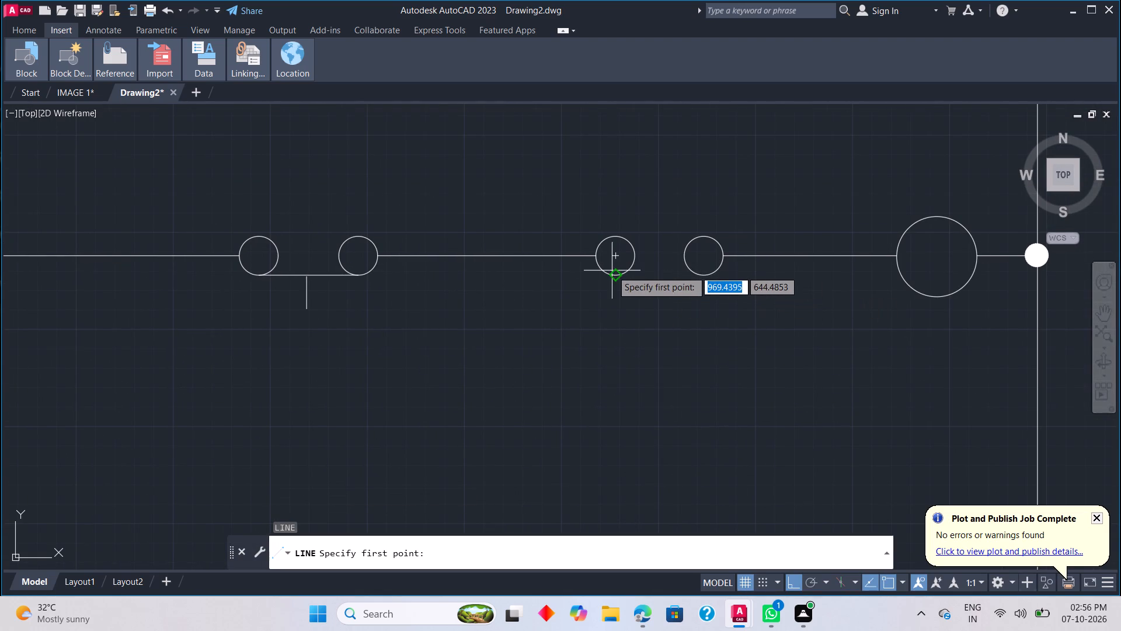
left_click(613, 272)
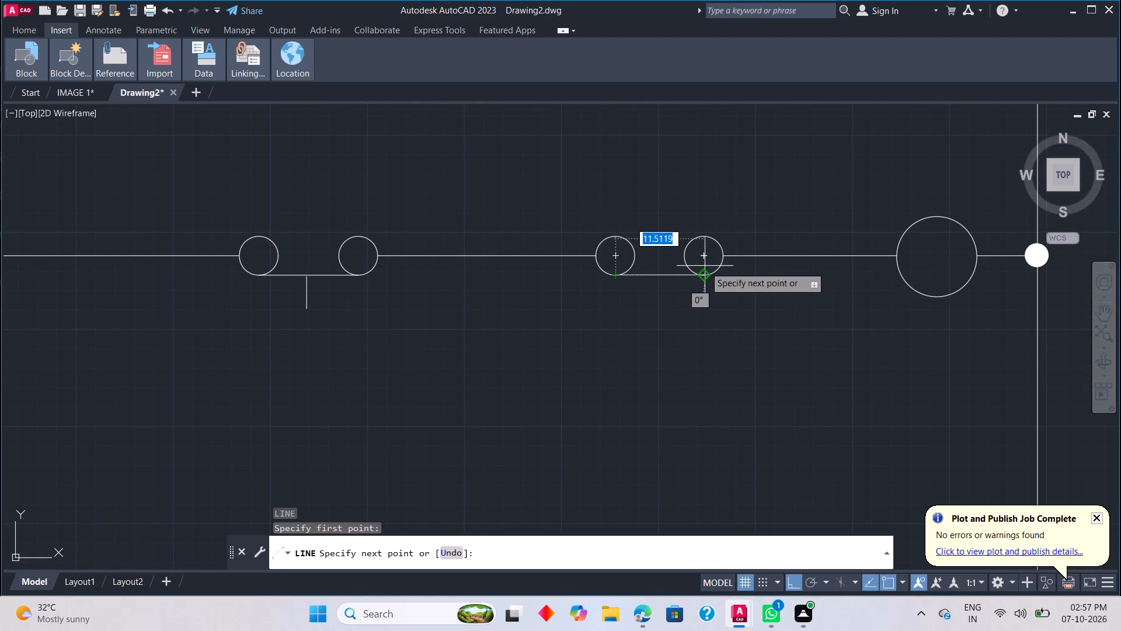
left_click(705, 267)
key("Escape")
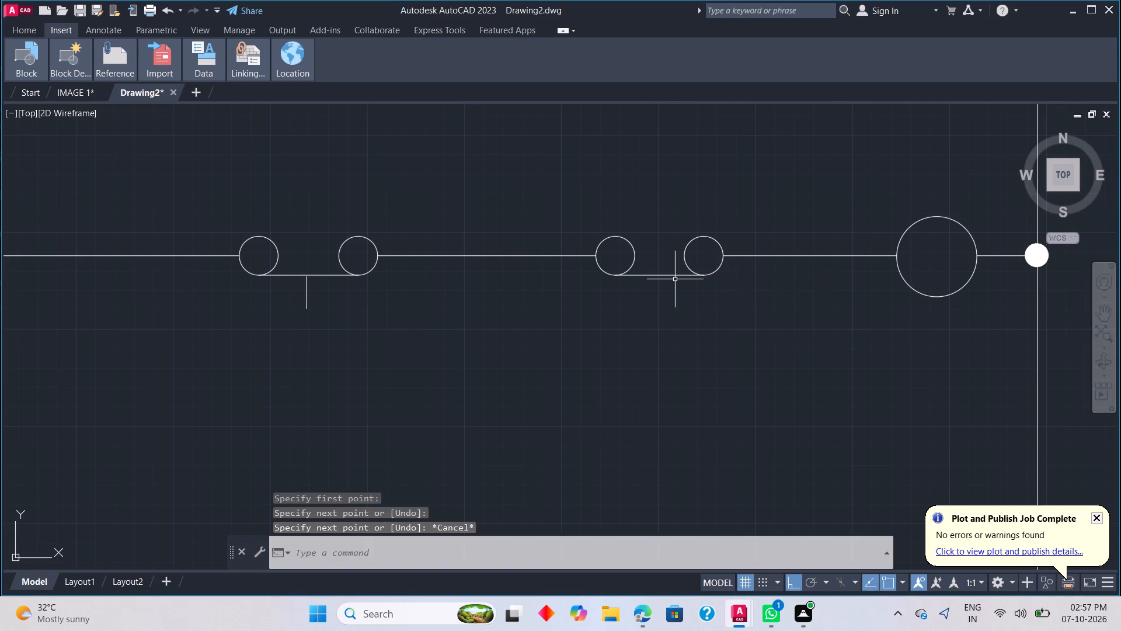
Draw a vertical stub about 2.7 units down from the middle of the line under the top rung's fourth circle pair.
type("L")
key("space")
left_click(659, 276)
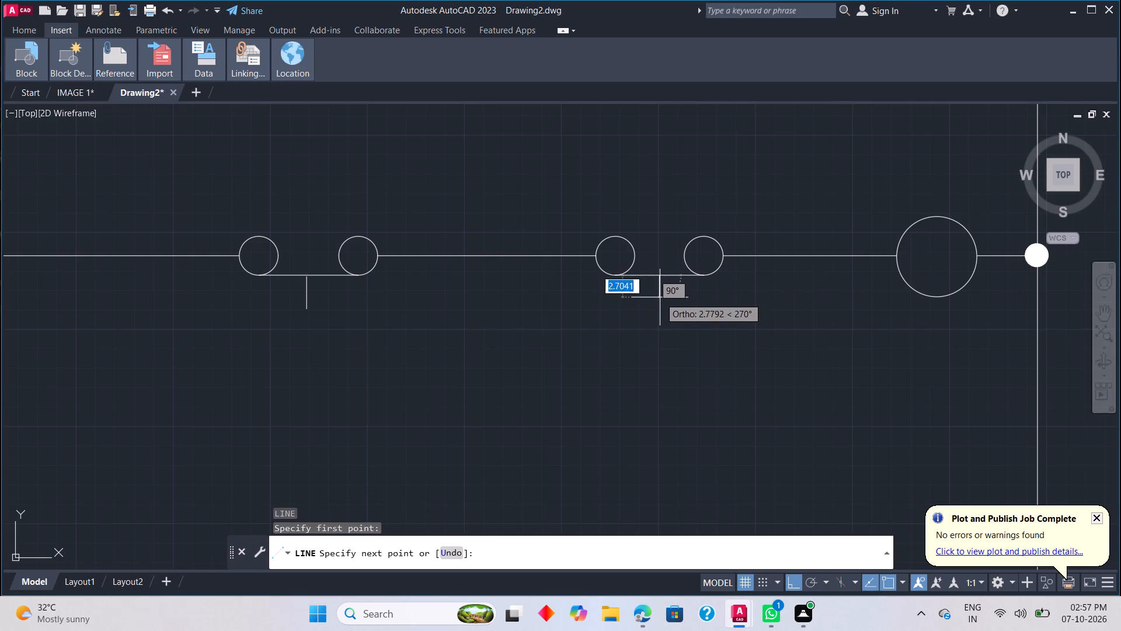
left_click(660, 297)
key("Escape")
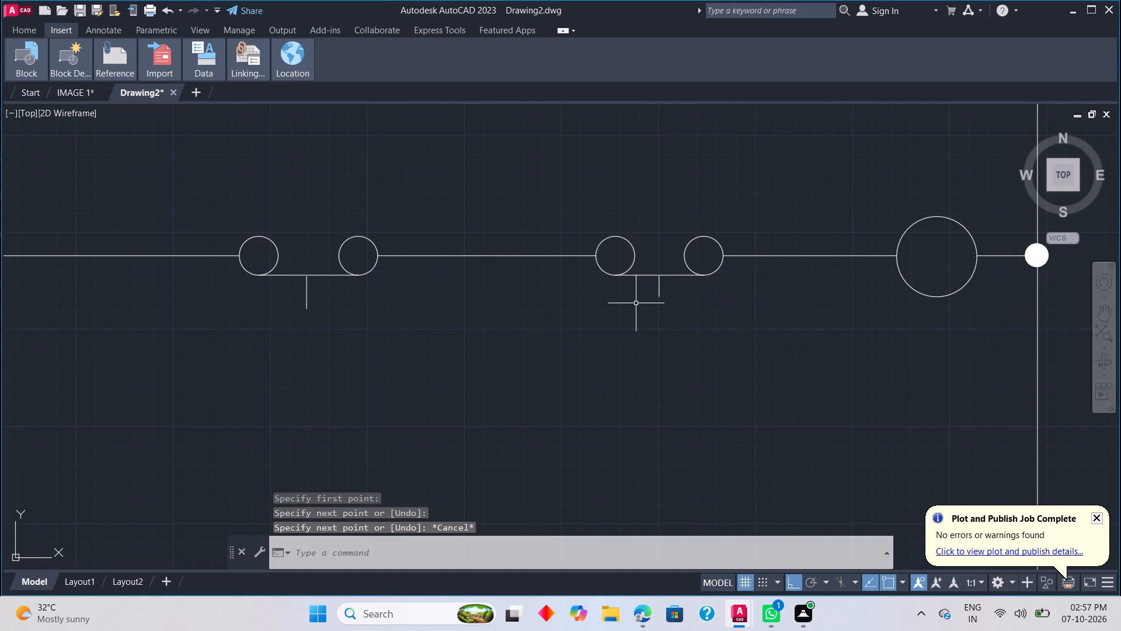
Draw a horizontal contact bar about 15.9 units long above the top rung's second circle pair, its ends aligned with the circles' top quadrants.
scroll(635, 301, "down", 3)
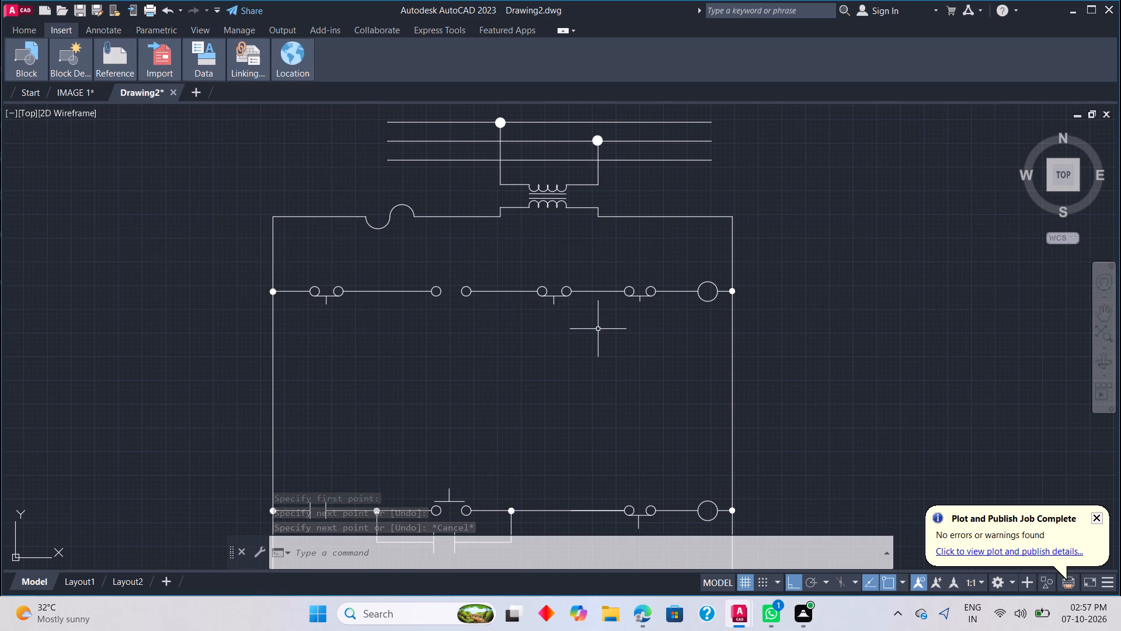
key("l")
key("space")
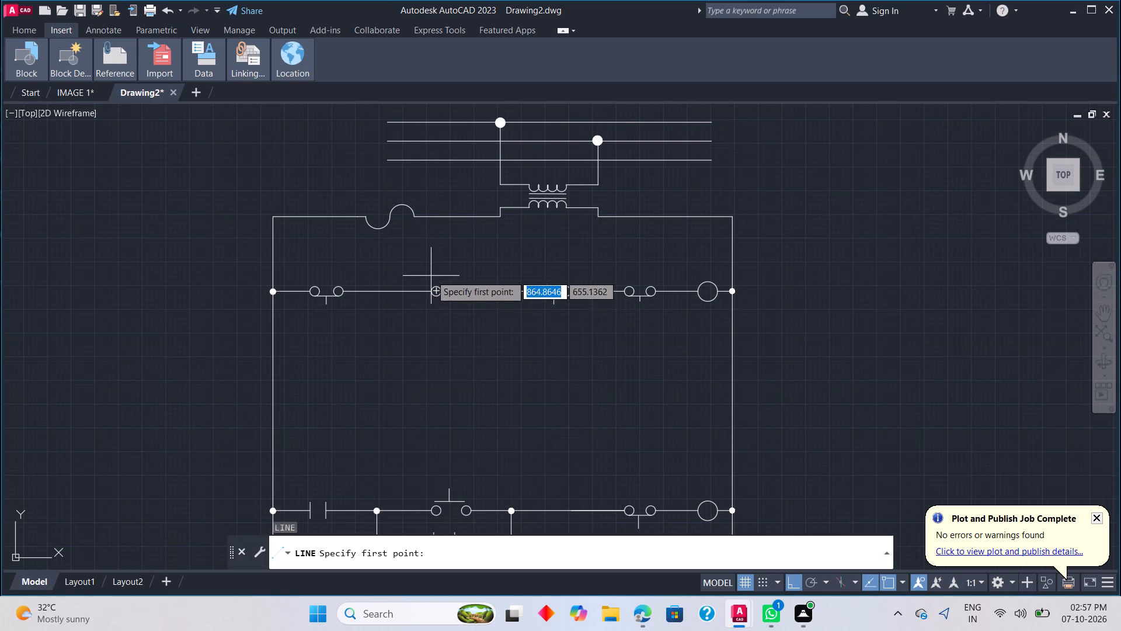
scroll(434, 275, "up", 1)
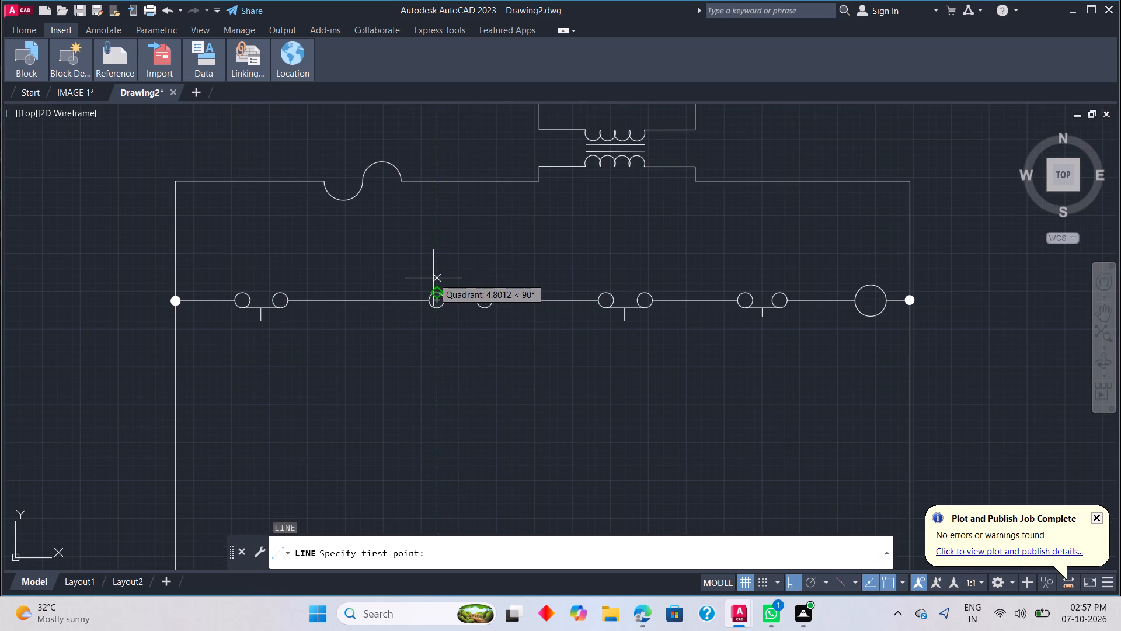
left_click(434, 279)
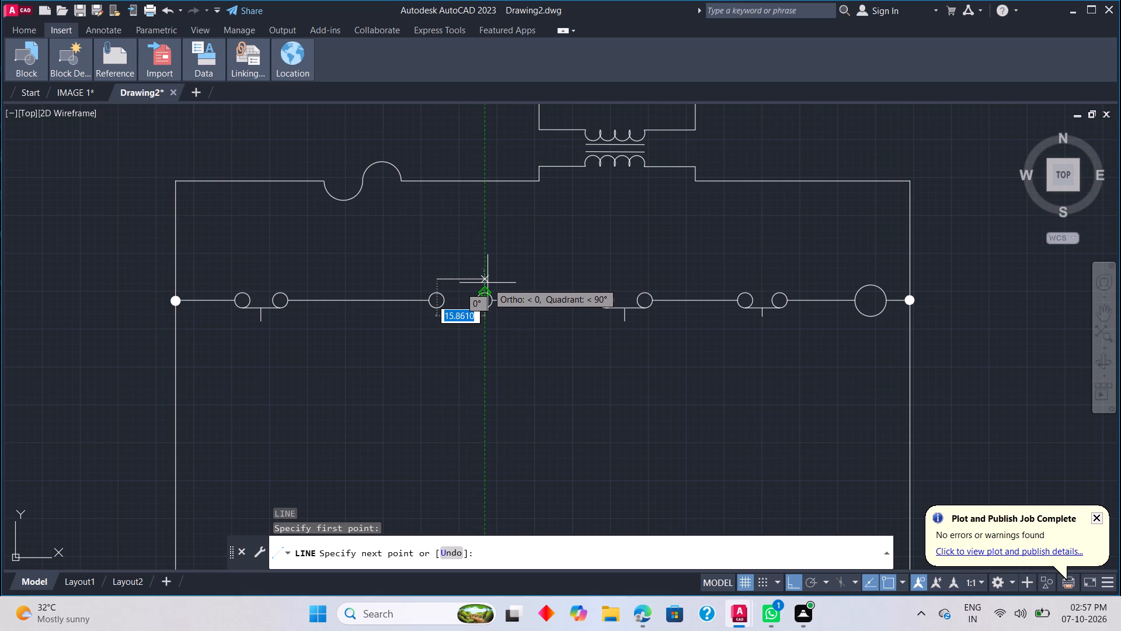
left_click(488, 283)
key("Escape")
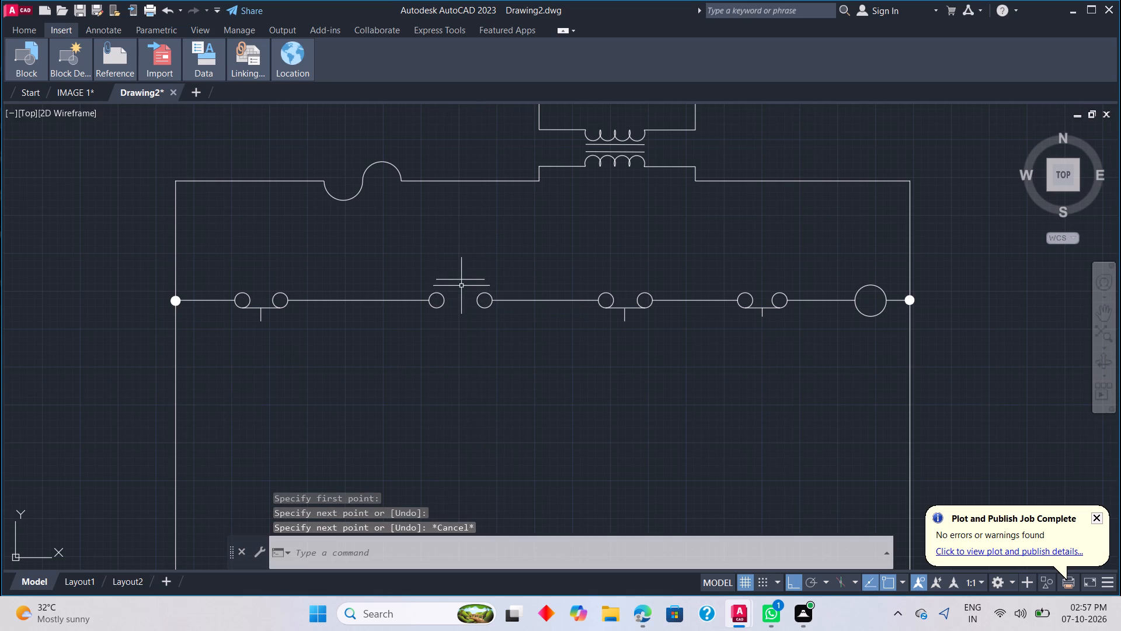
Draw a vertical stub about 6.5 units up from the middle of the contact bar above the top rung's second circle pair.
key("l")
key("space")
left_click(459, 280)
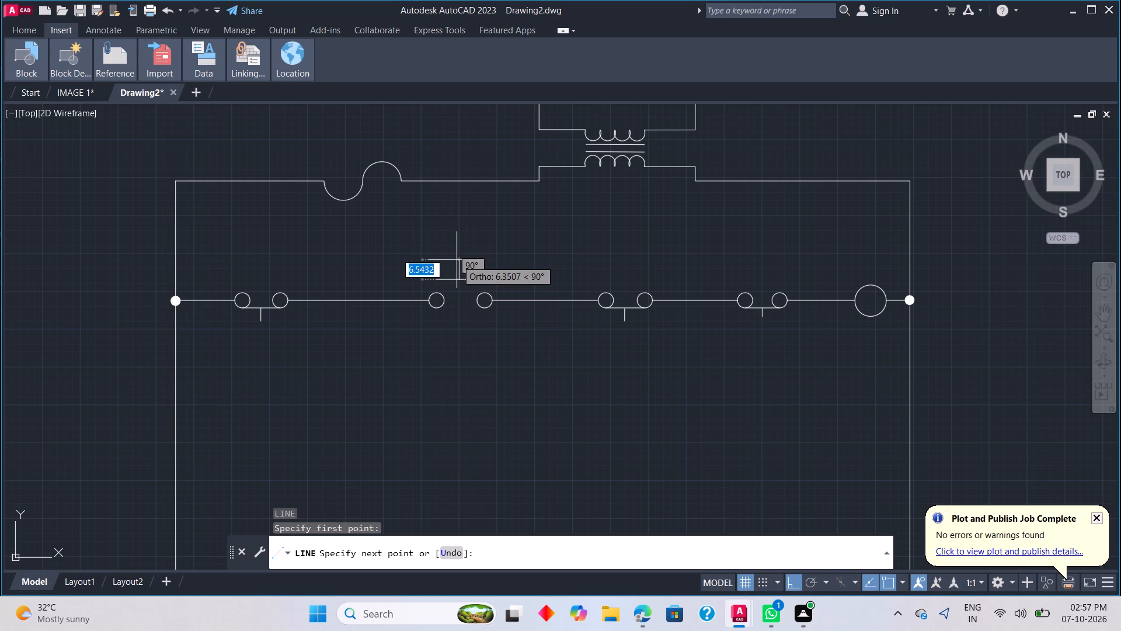
left_click(457, 260)
key("Escape")
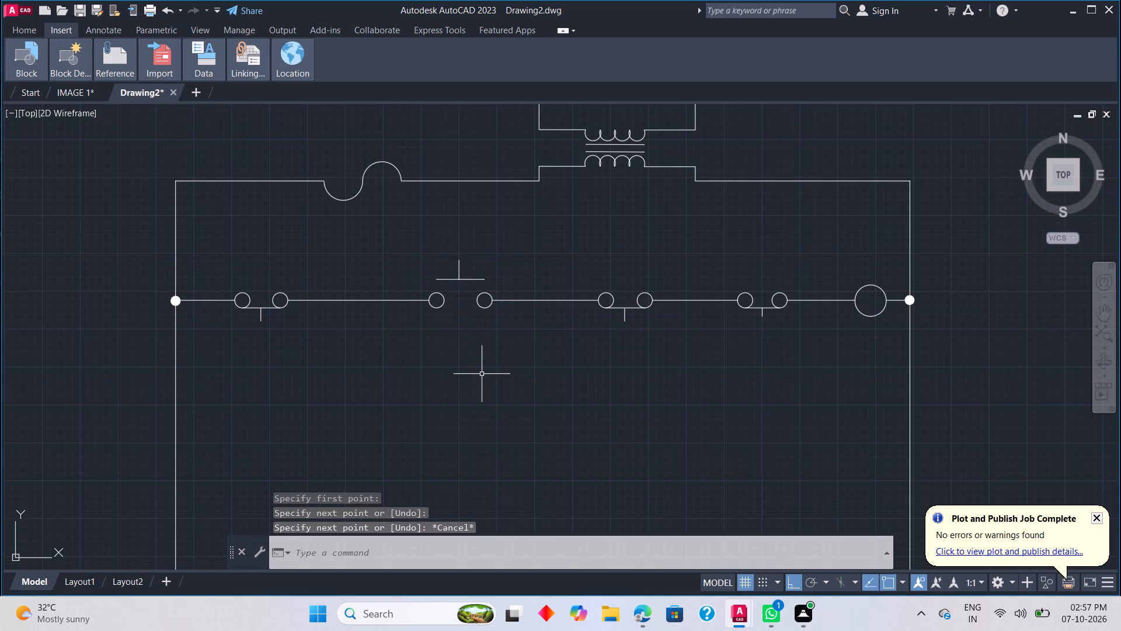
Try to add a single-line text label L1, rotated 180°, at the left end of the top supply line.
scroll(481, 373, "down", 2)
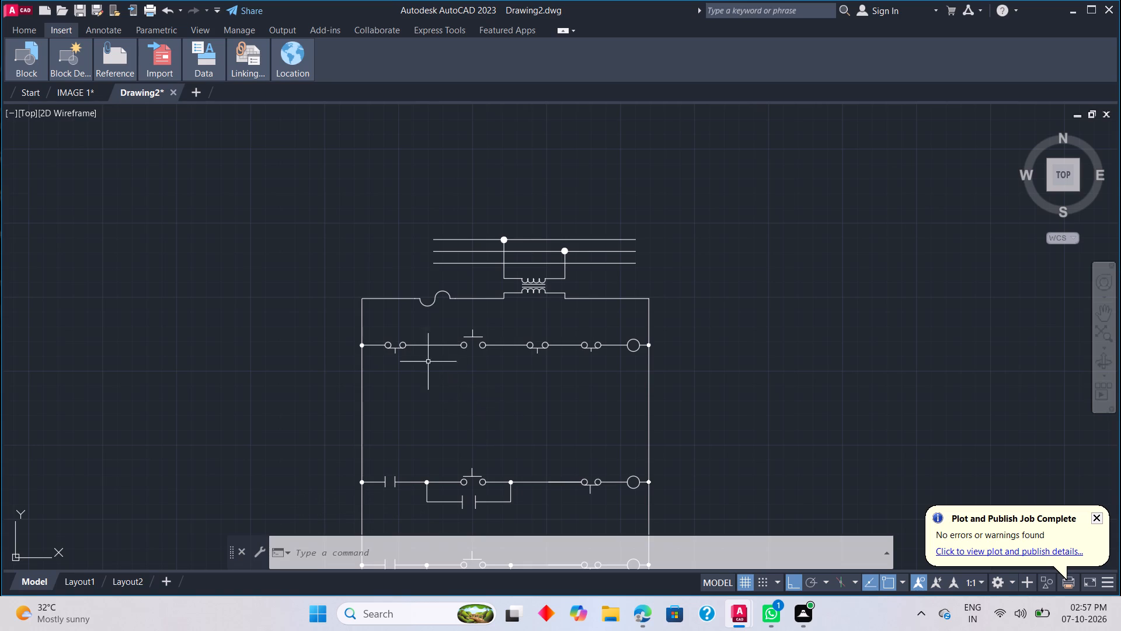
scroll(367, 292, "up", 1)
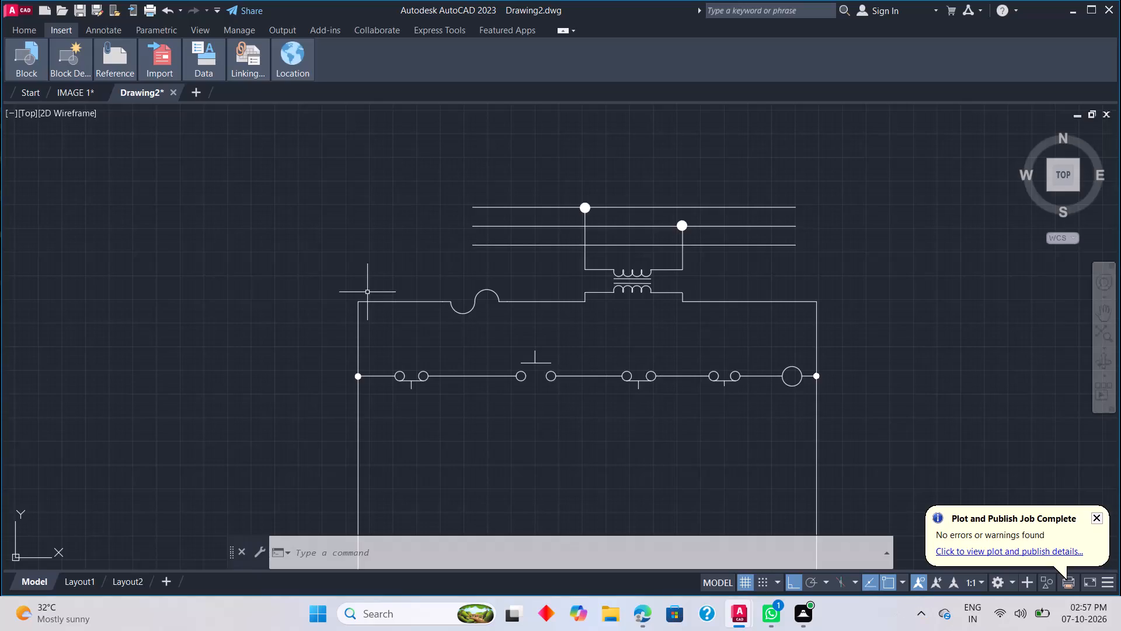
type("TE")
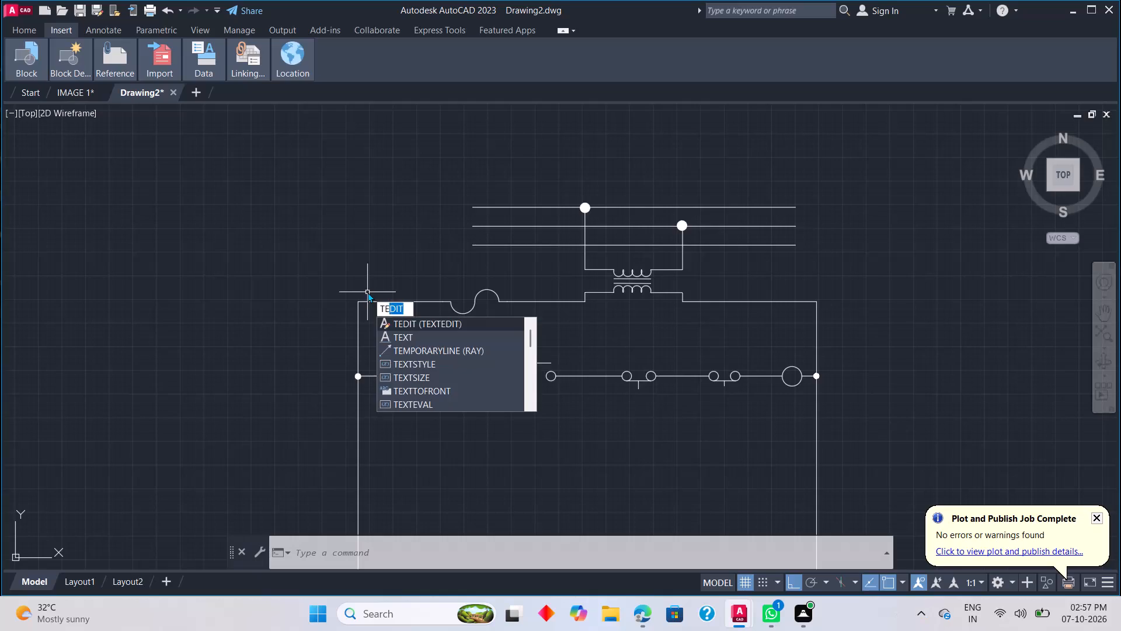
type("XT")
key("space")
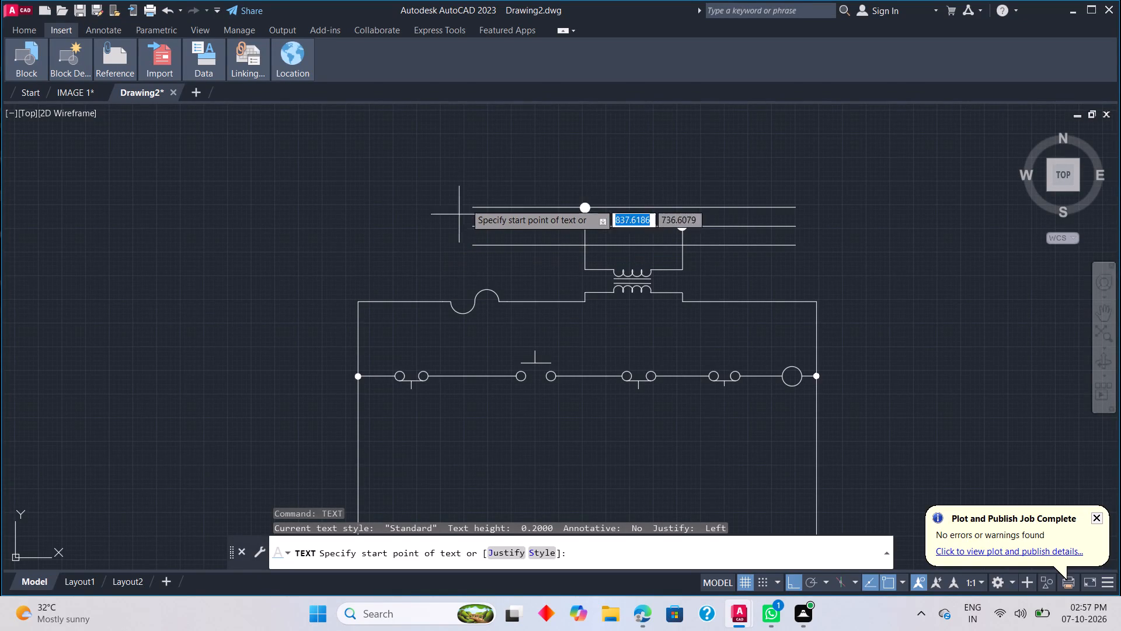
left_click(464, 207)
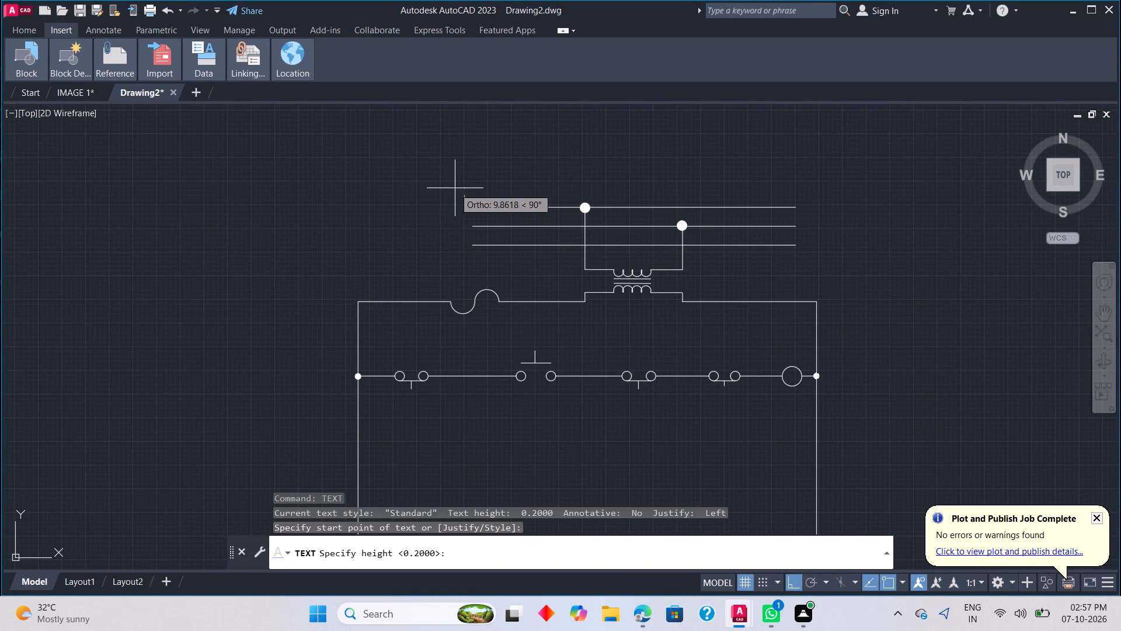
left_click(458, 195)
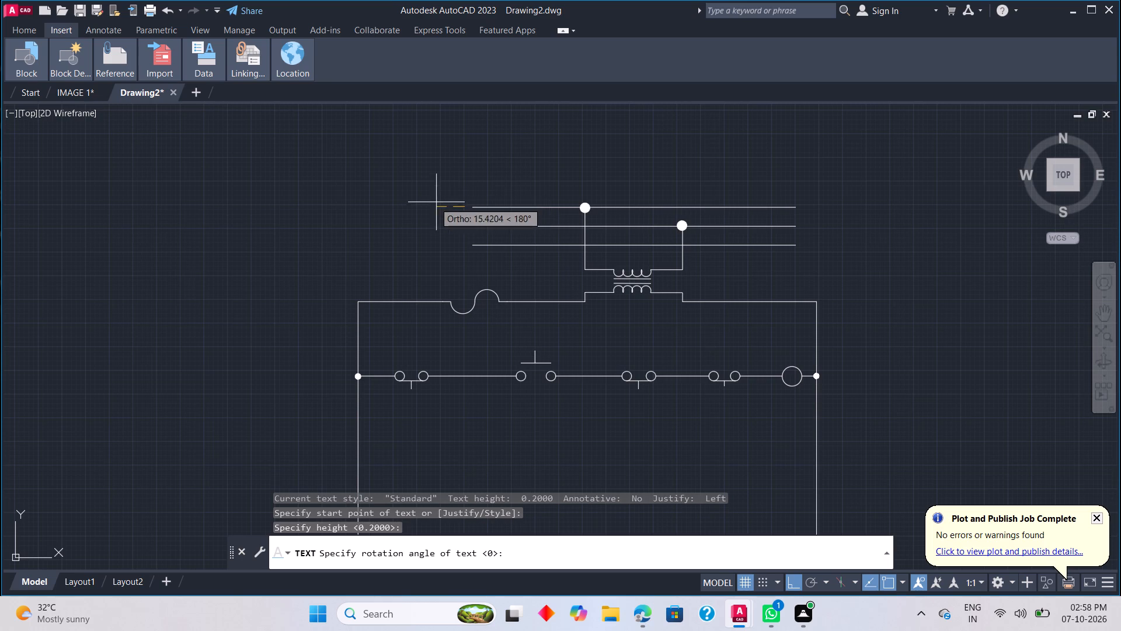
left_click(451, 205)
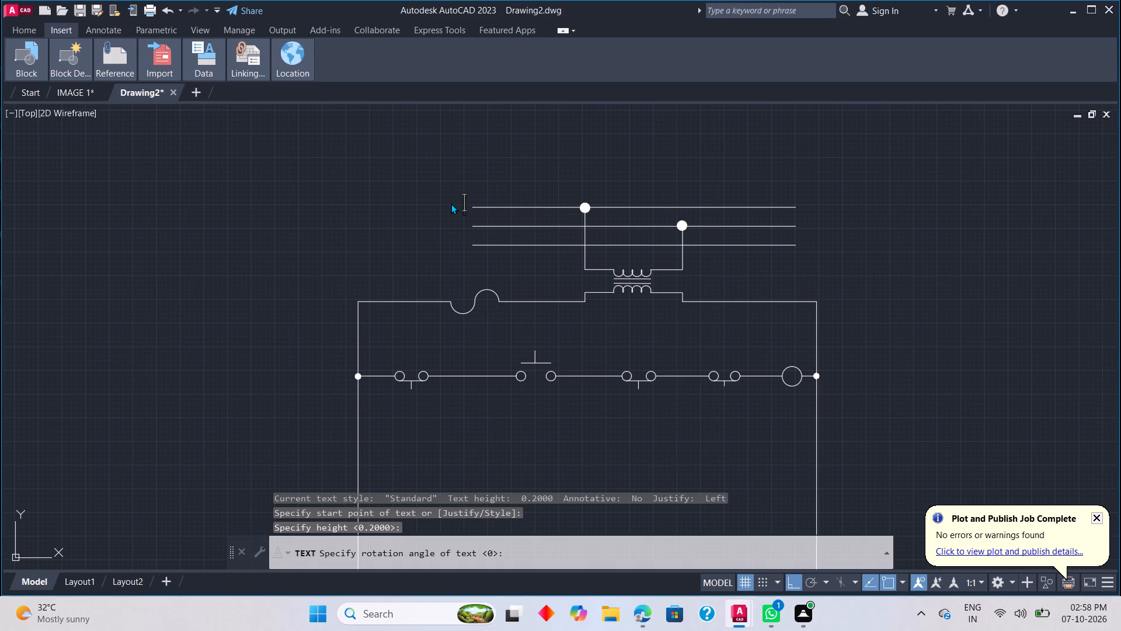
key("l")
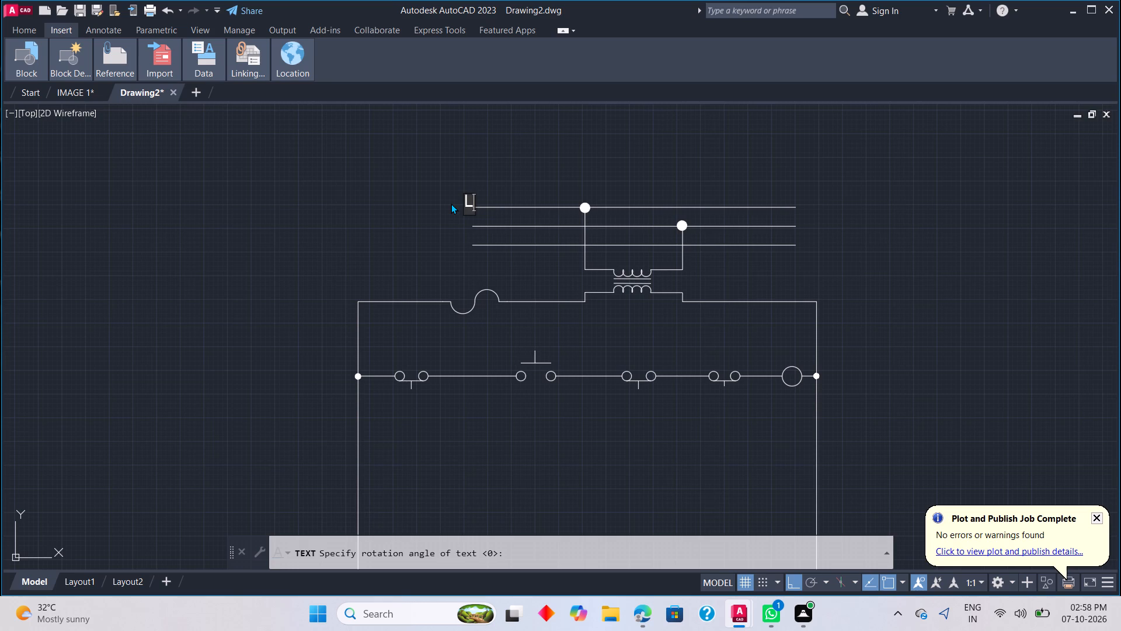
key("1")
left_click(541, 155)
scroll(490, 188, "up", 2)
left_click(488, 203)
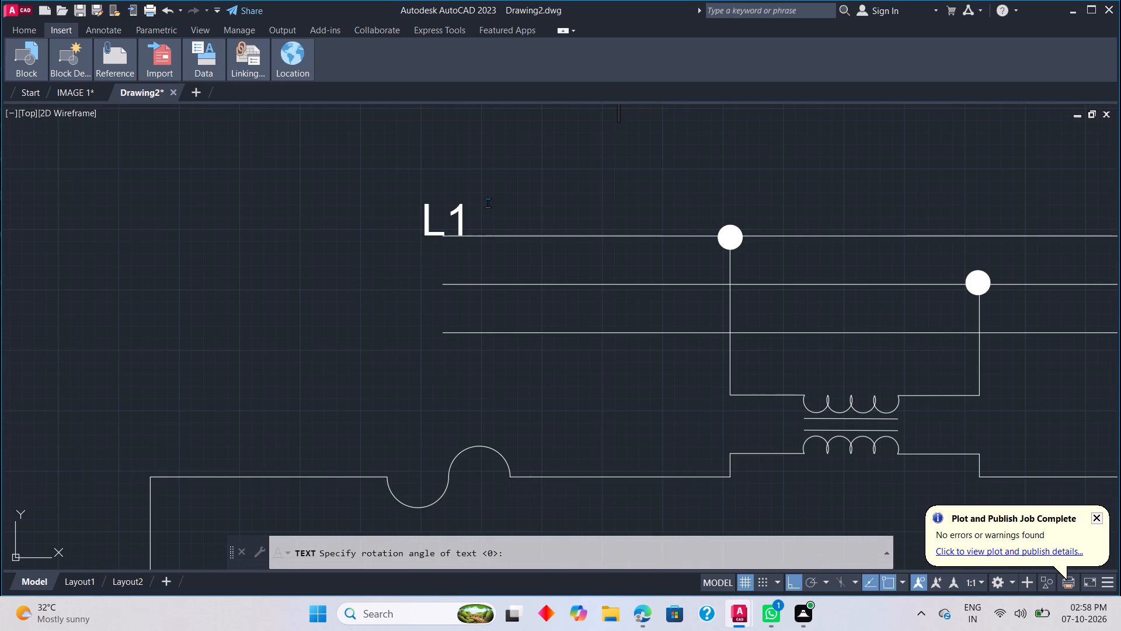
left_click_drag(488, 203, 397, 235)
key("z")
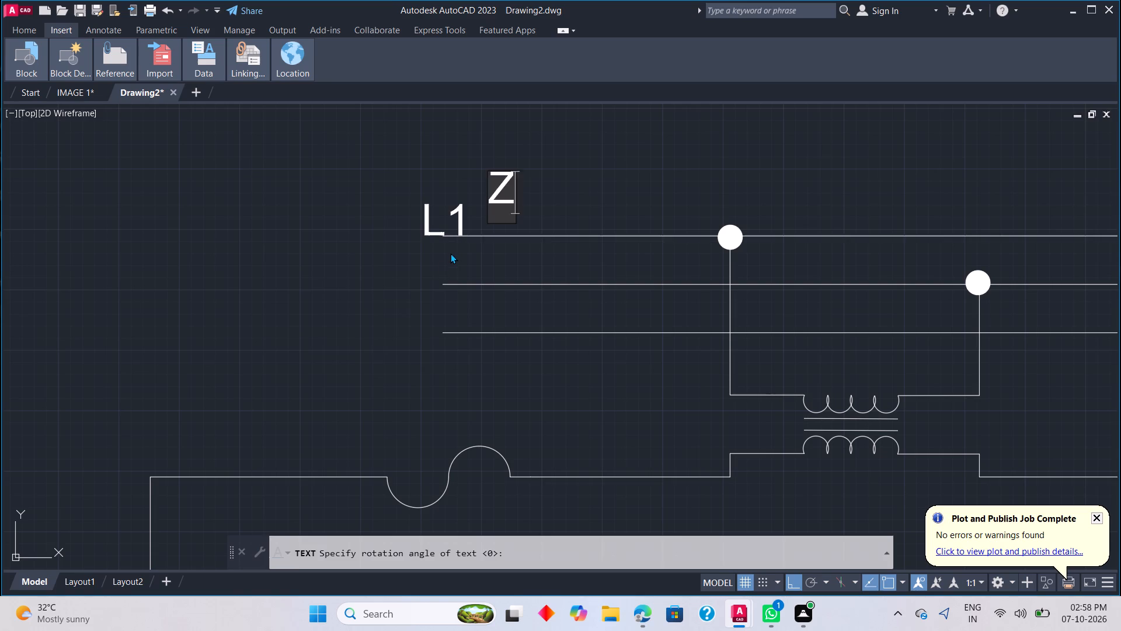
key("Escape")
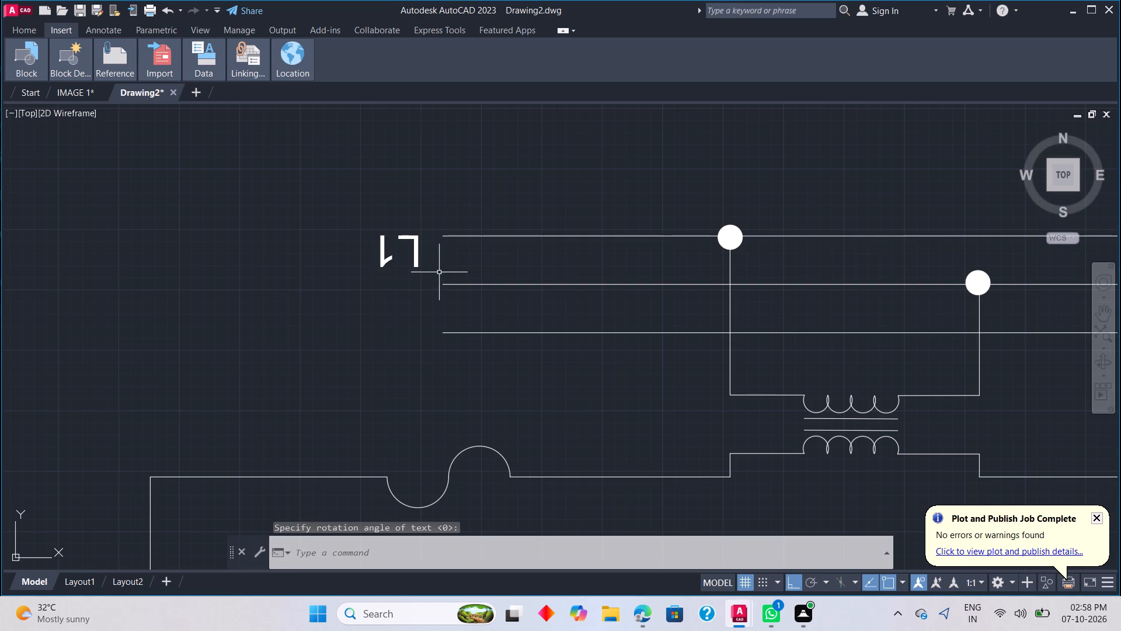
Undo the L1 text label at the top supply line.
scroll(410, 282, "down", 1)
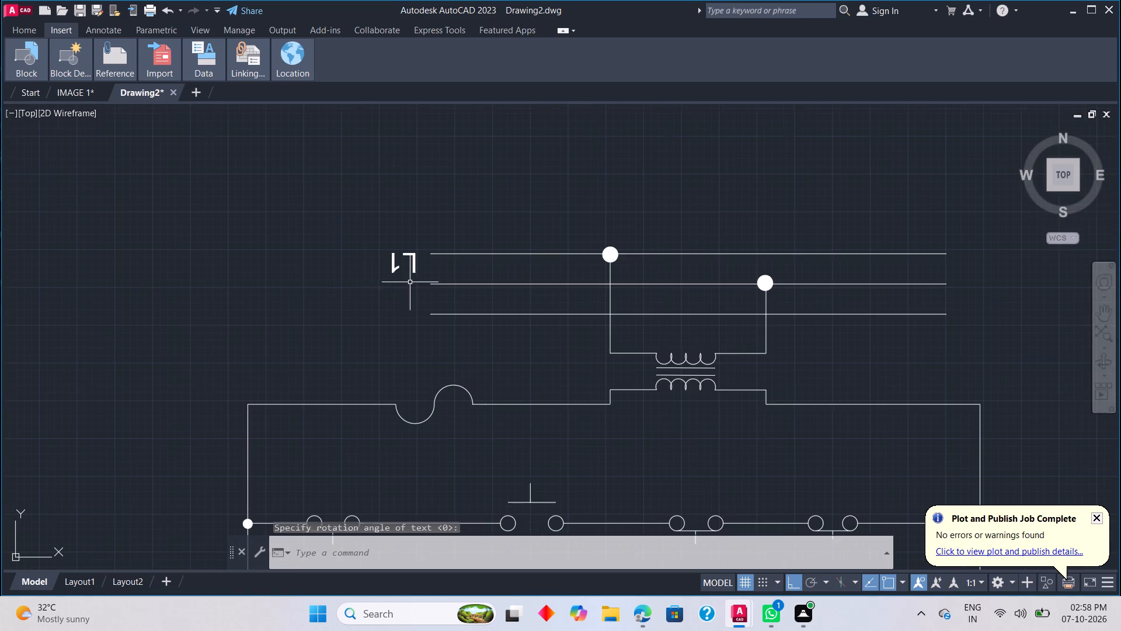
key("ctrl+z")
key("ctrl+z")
Add a single-line text label L1, about 5.06 units high and rotated 90°, just off the left end of the top supply line.
scroll(461, 223, "up", 1)
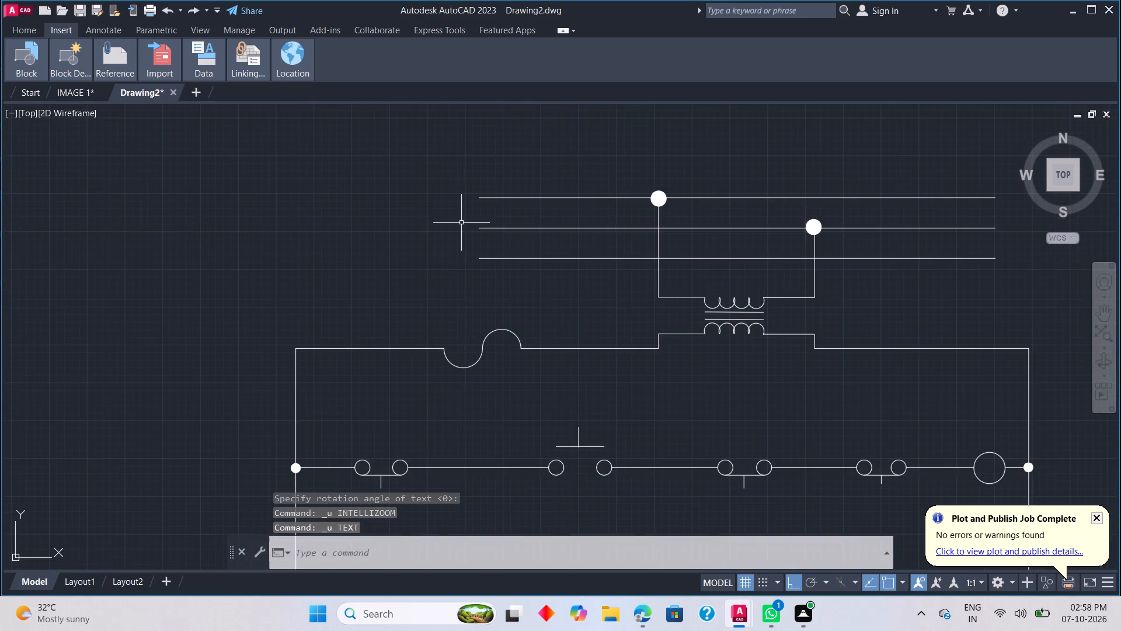
scroll(461, 212, "up", 2)
left_click(468, 183)
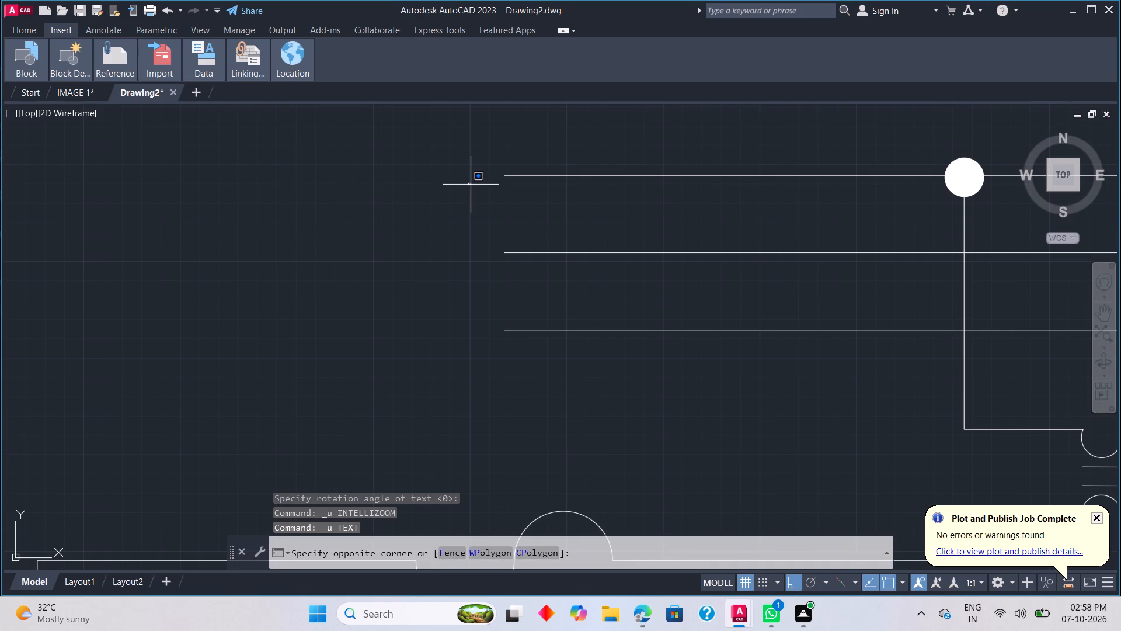
type("TE")
key("x")
type("T")
key("space")
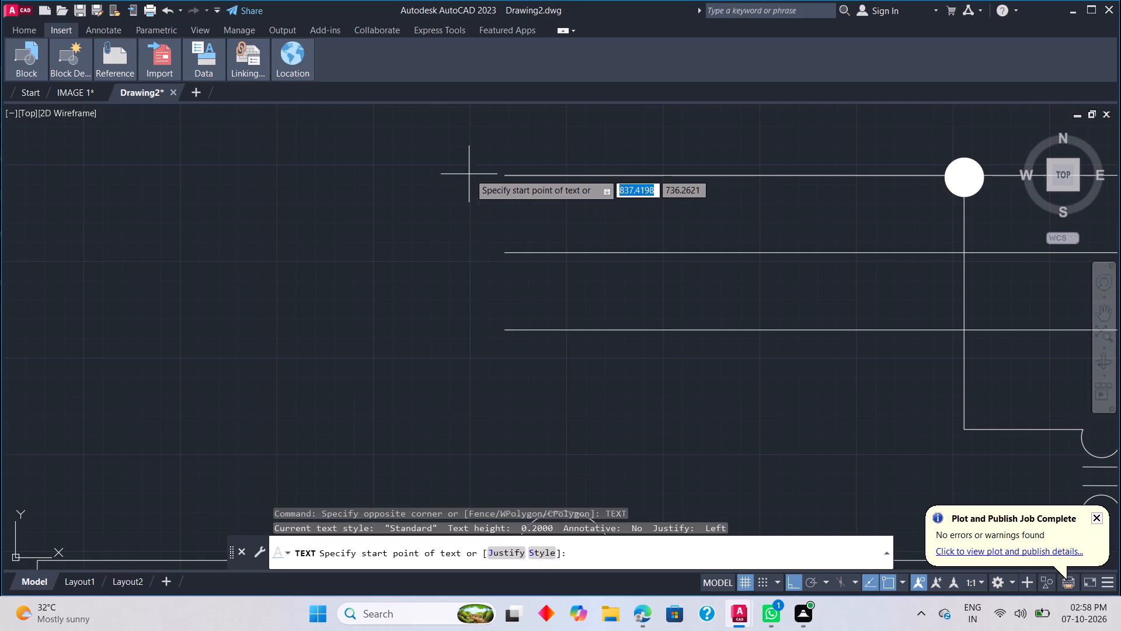
left_click(464, 176)
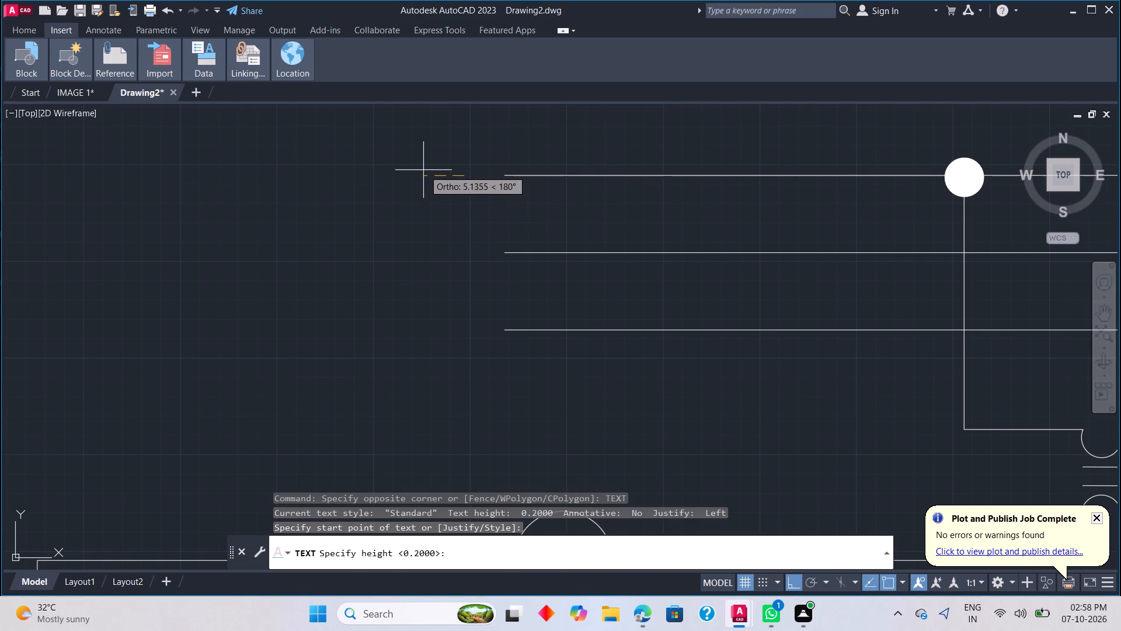
left_click(424, 175)
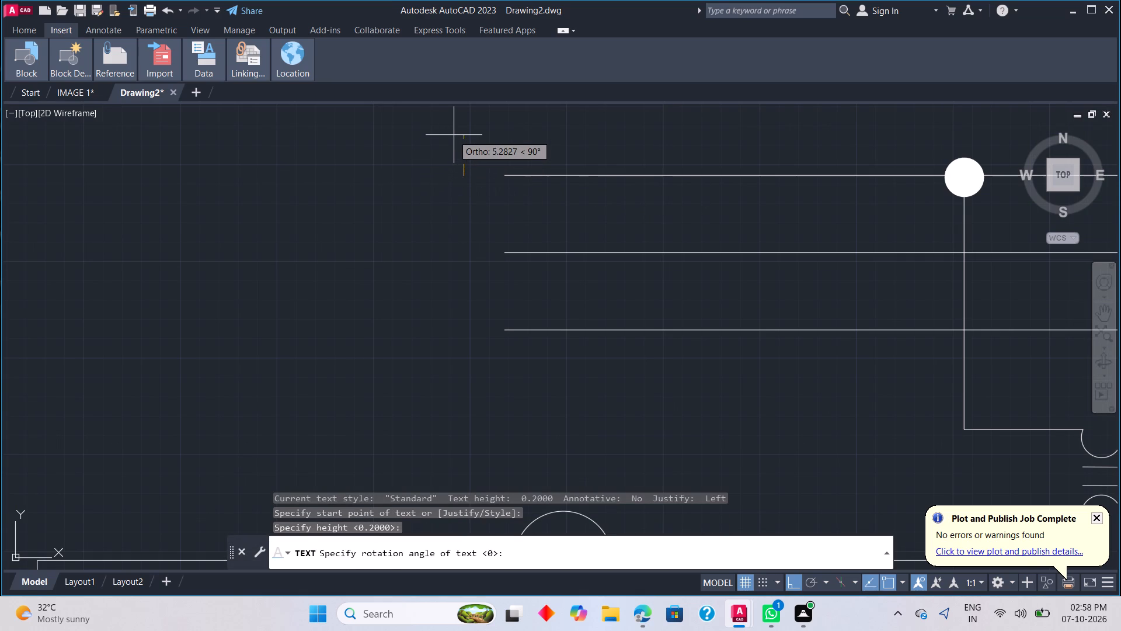
left_click(455, 138)
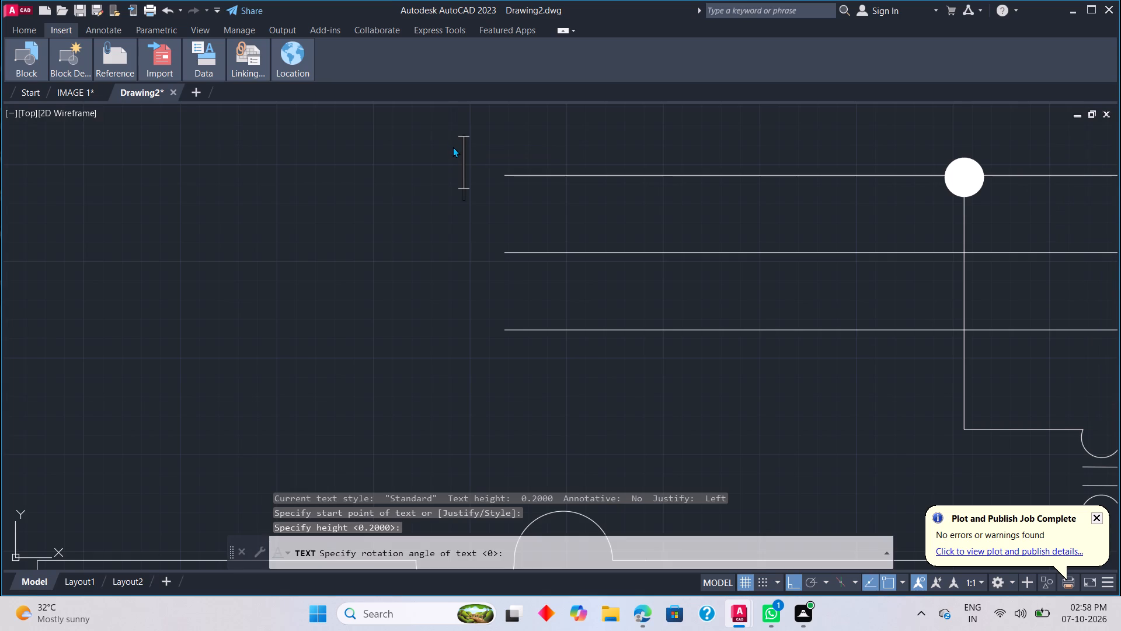
key("l")
key("1")
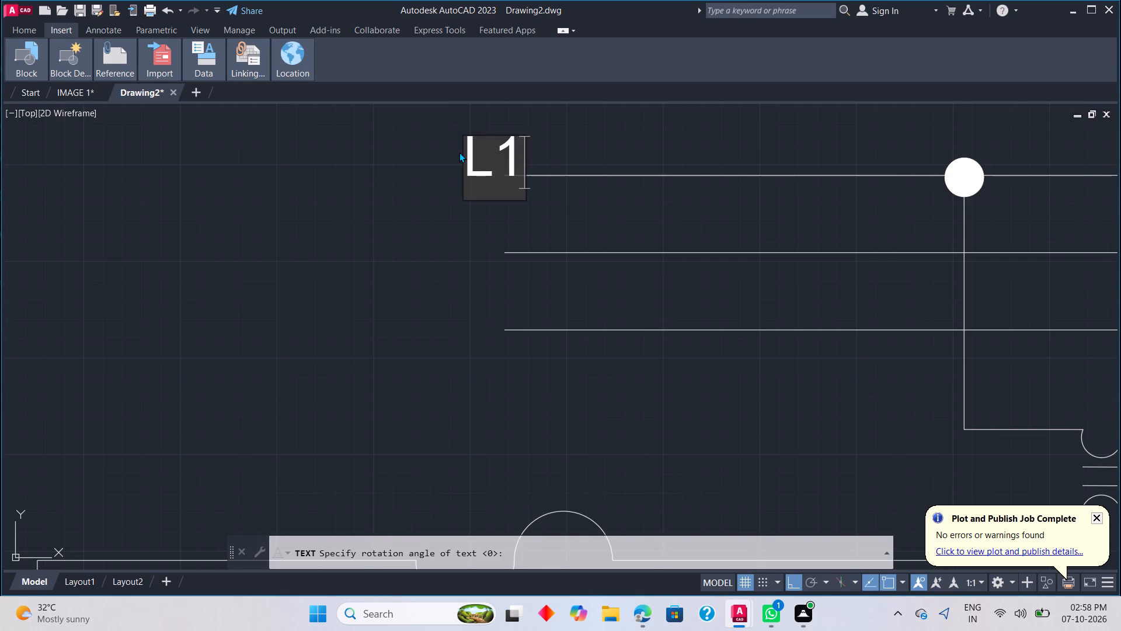
left_click(460, 210)
key("ctrl+z")
key("ctrl+z")
key("ctrl+z")
key("ctrl+z")
key("ctrl+z")
key("Escape")
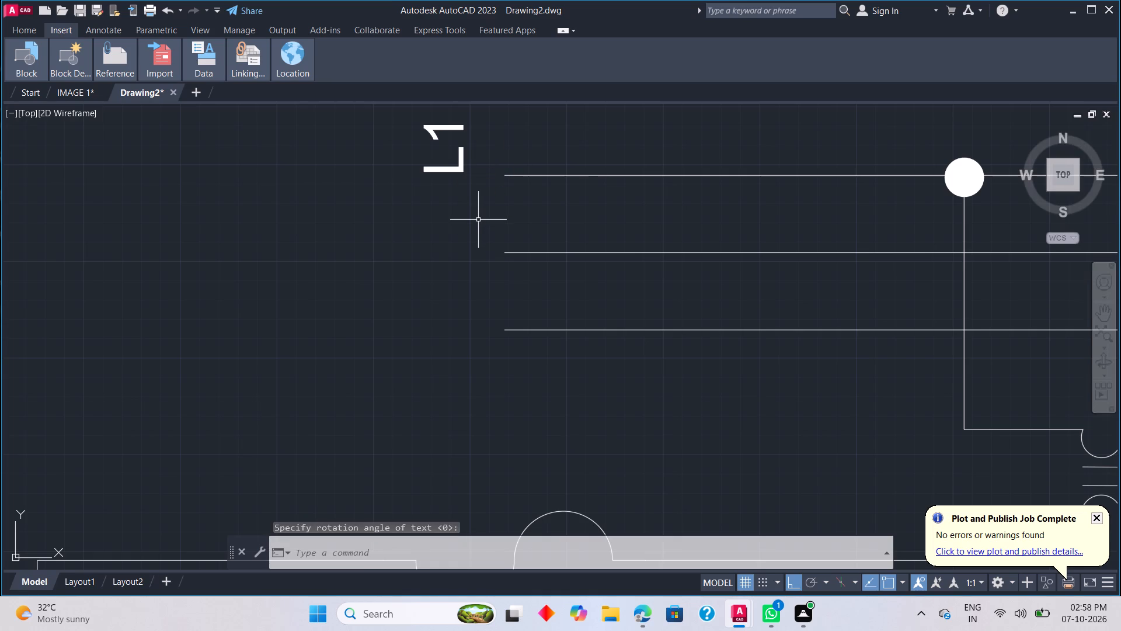
key("Escape")
key("Escape")
key("Escape")
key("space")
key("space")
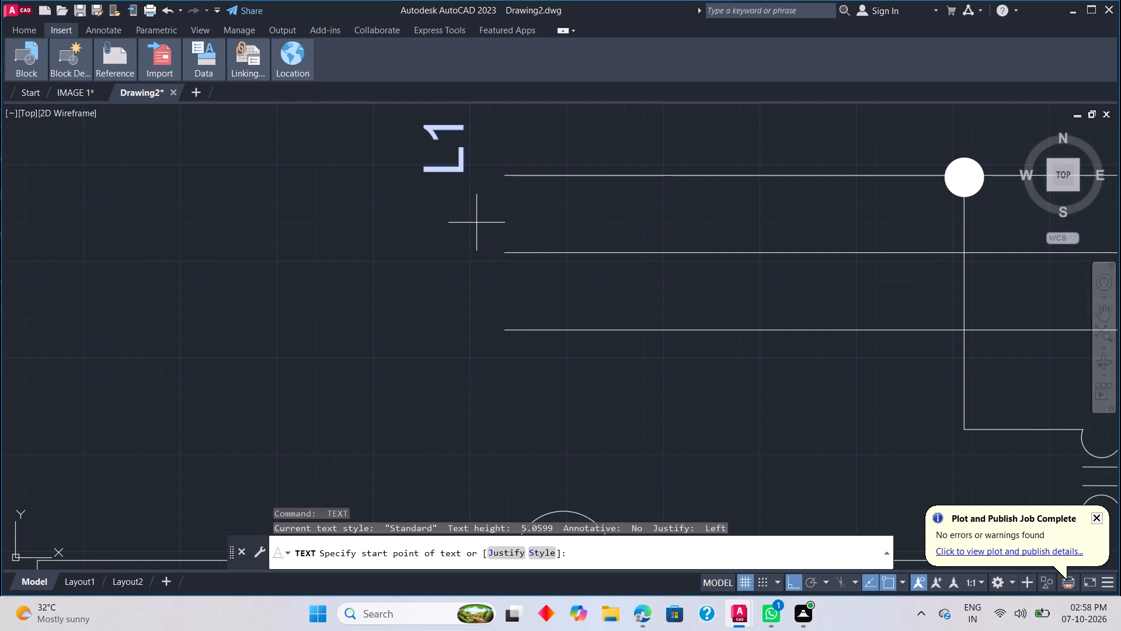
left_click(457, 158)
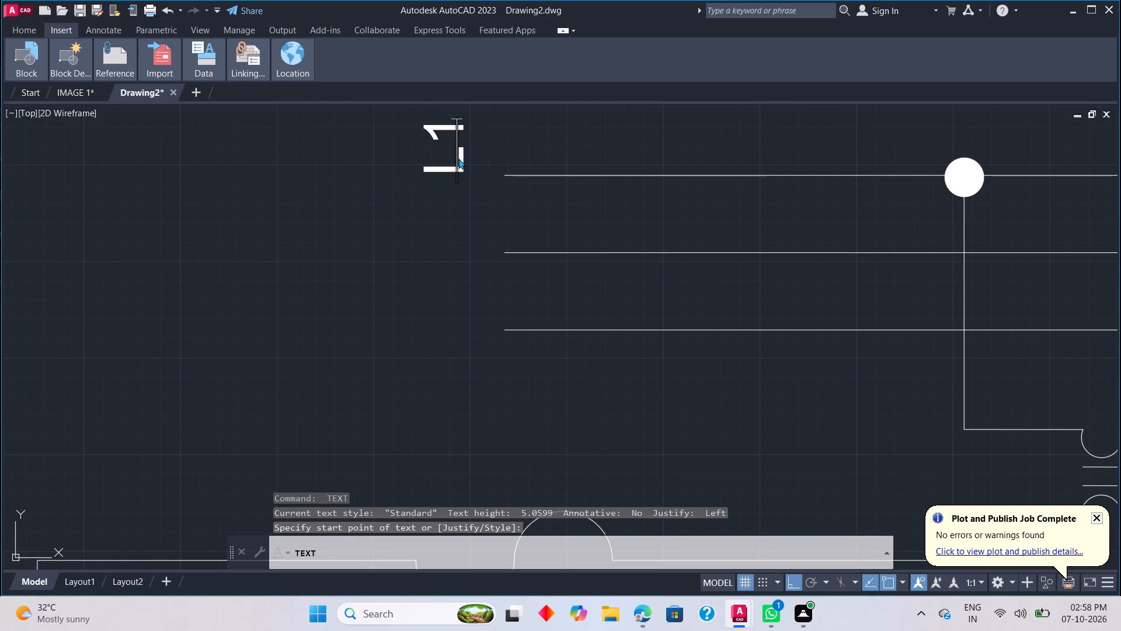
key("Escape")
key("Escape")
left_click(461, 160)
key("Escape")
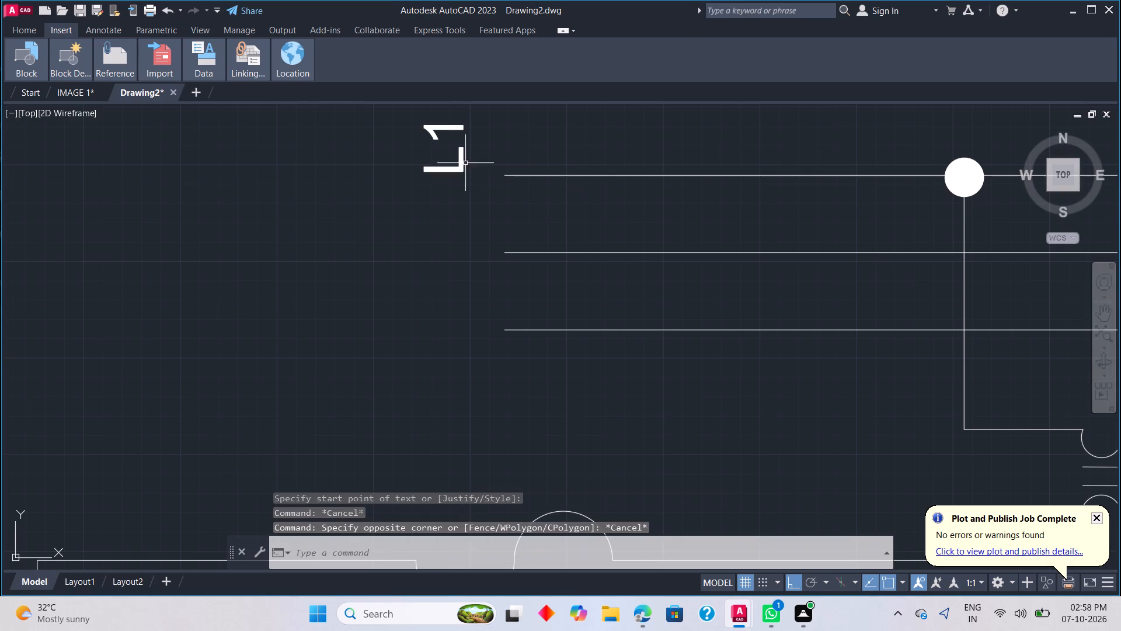
Rotate the L1 label by 270° about its lower corner so it reads horizontally.
left_click(462, 160)
right_click(462, 174)
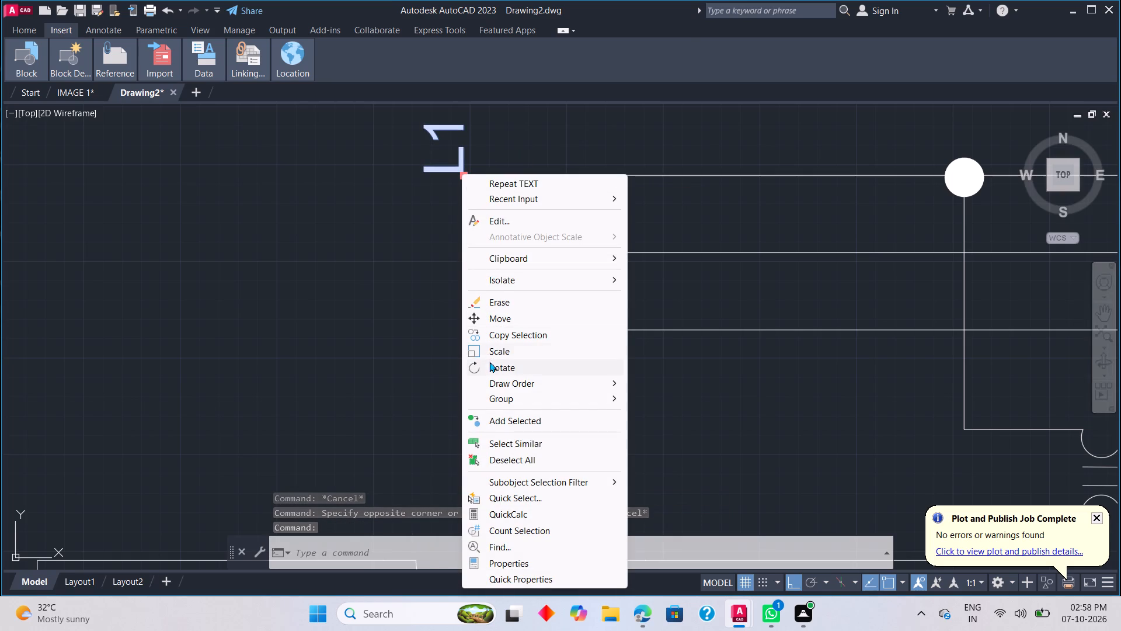
left_click(489, 362)
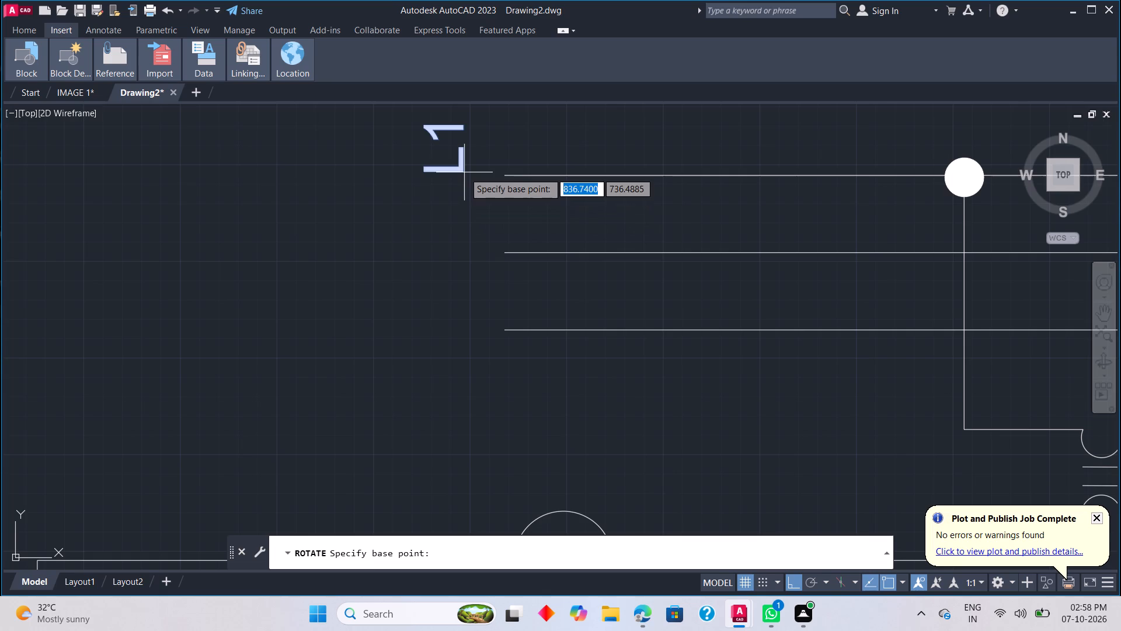
left_click(464, 172)
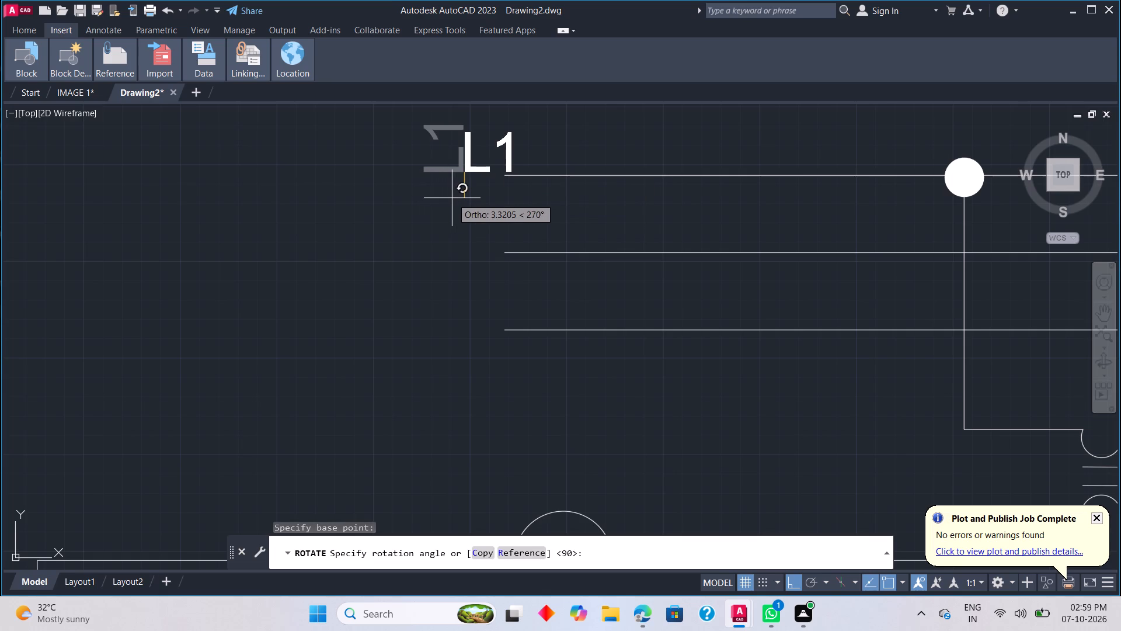
left_click(452, 198)
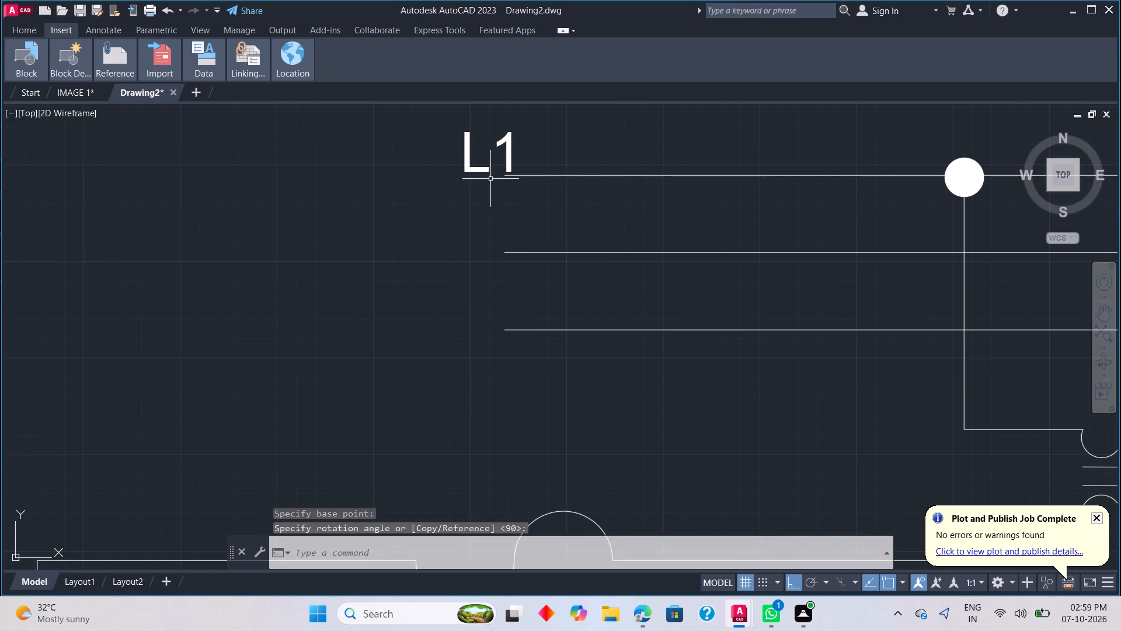
Turn Ortho off and move the L1 label about 2.8 units at 209°, clear of the top supply line's left end.
key("m")
key("space")
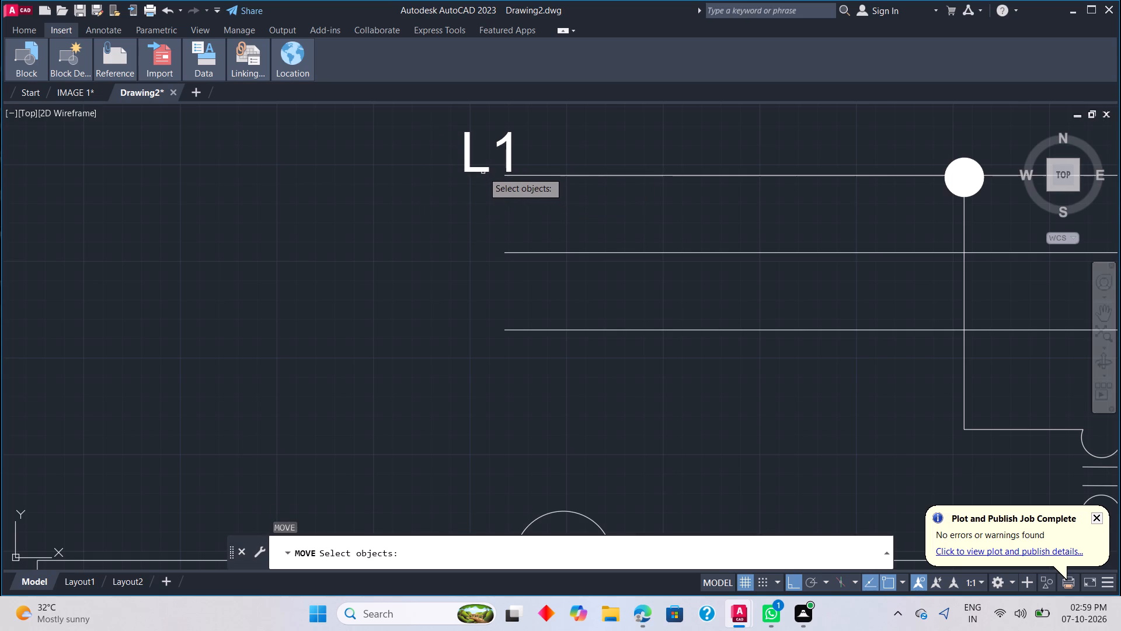
left_click(483, 172)
left_click(483, 171)
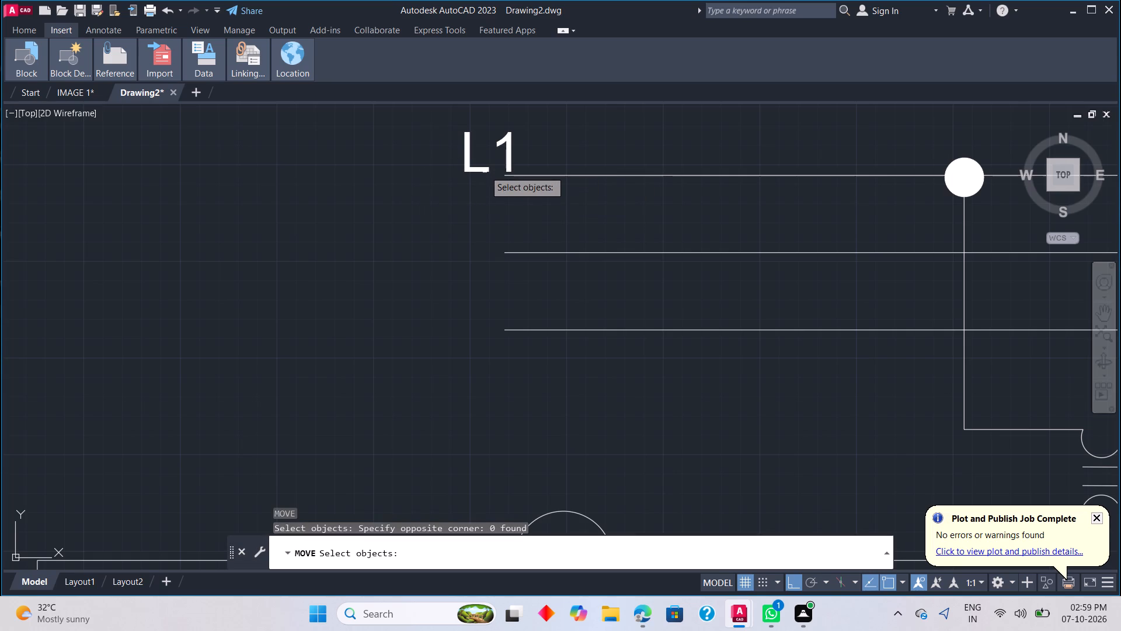
left_click(473, 167)
key("space")
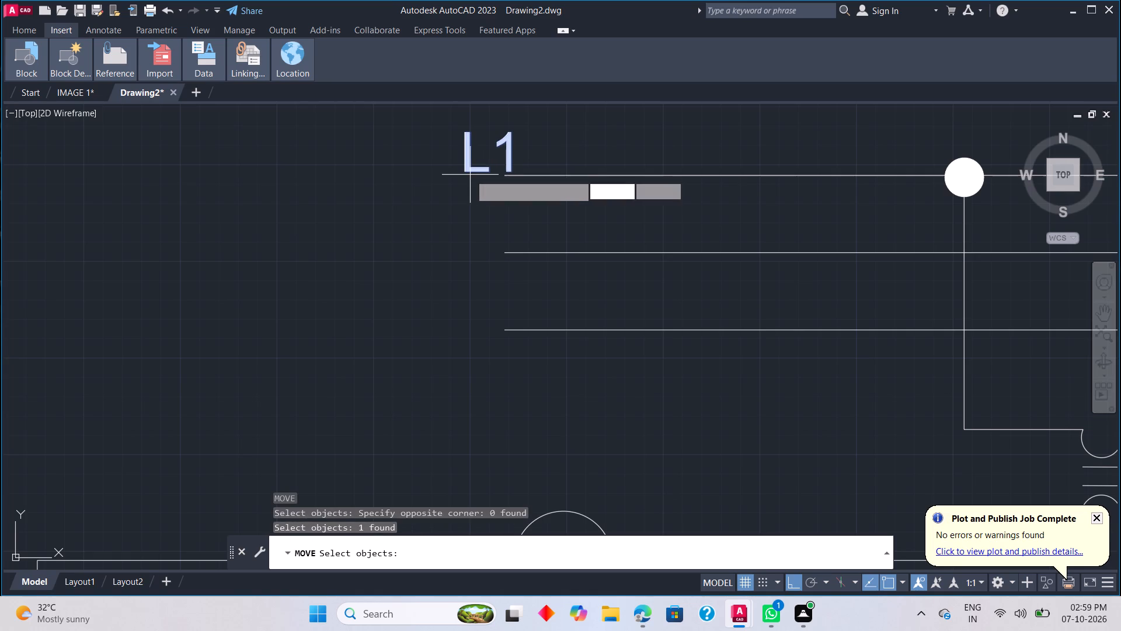
left_click(470, 171)
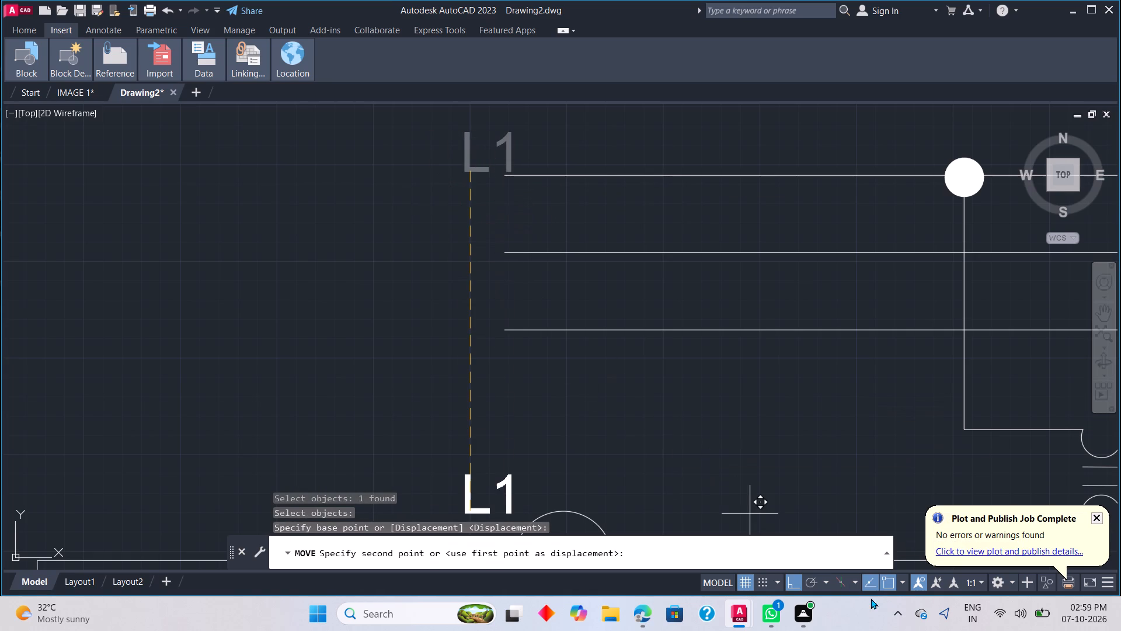
left_click(790, 581)
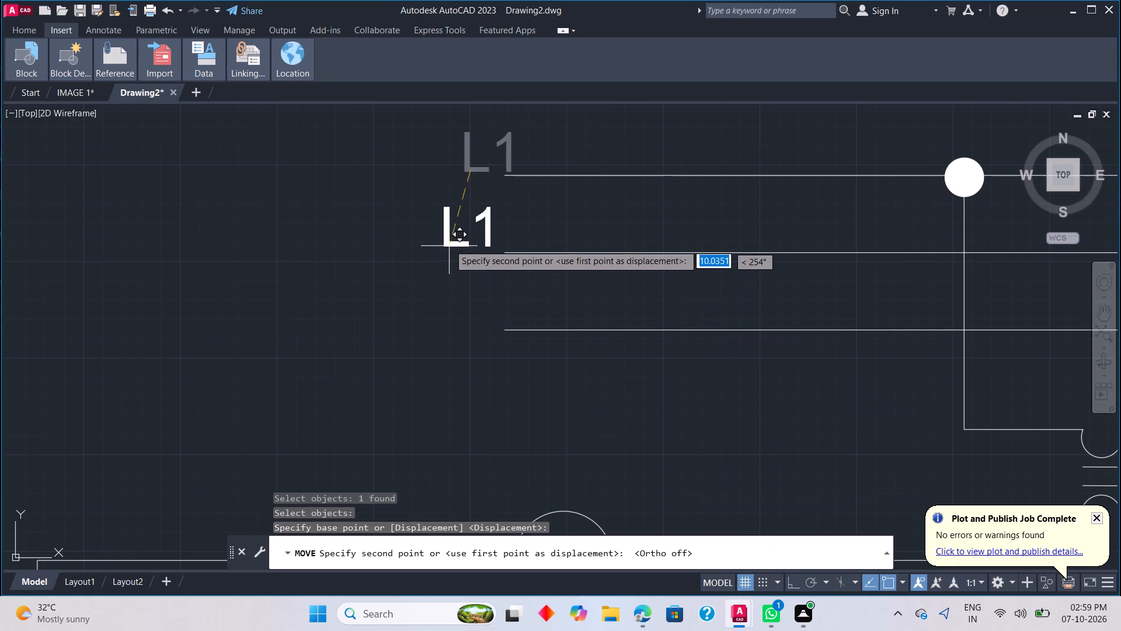
left_click(451, 182)
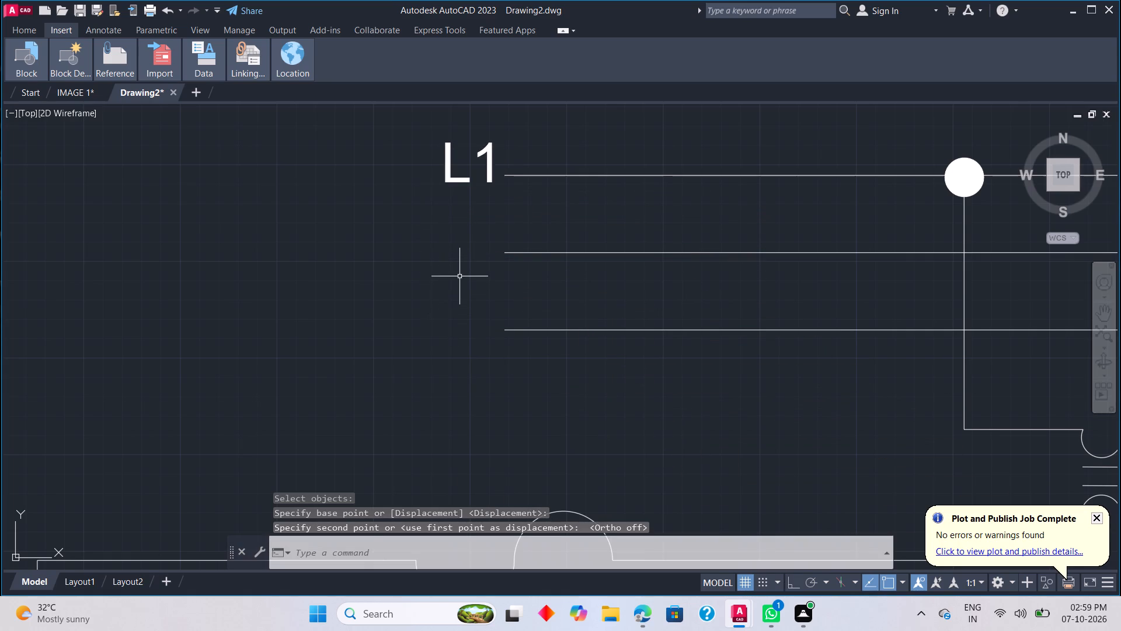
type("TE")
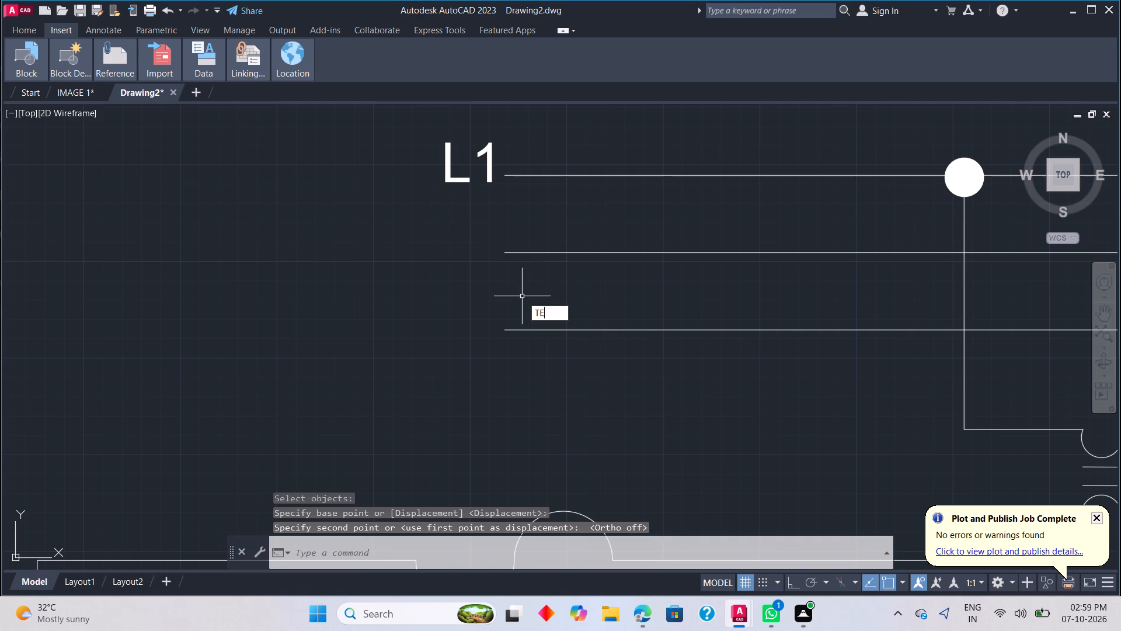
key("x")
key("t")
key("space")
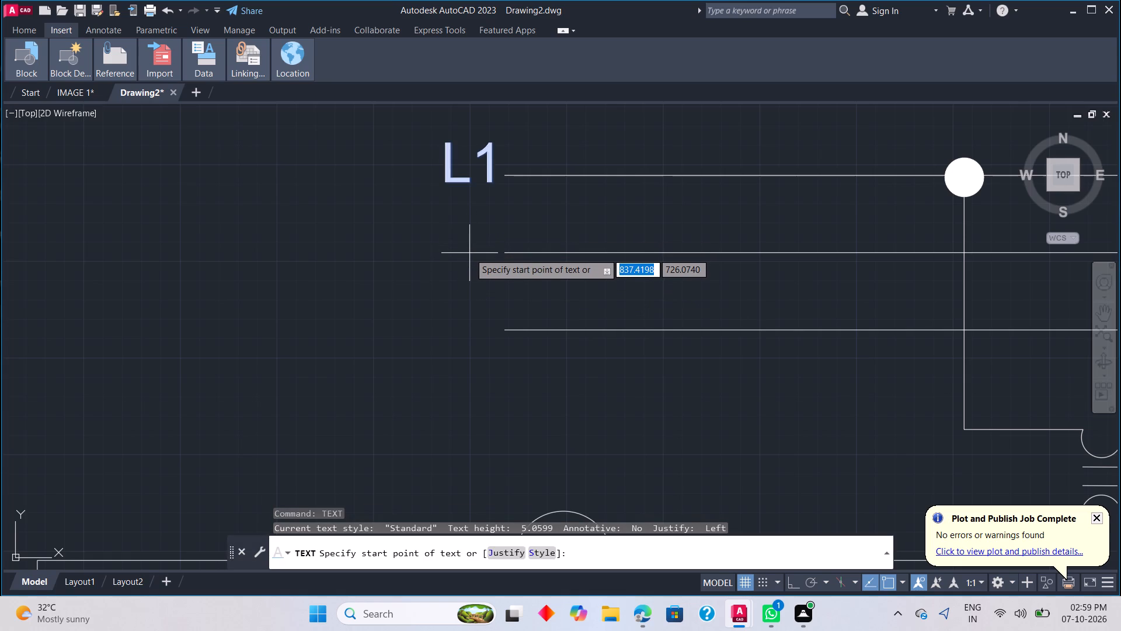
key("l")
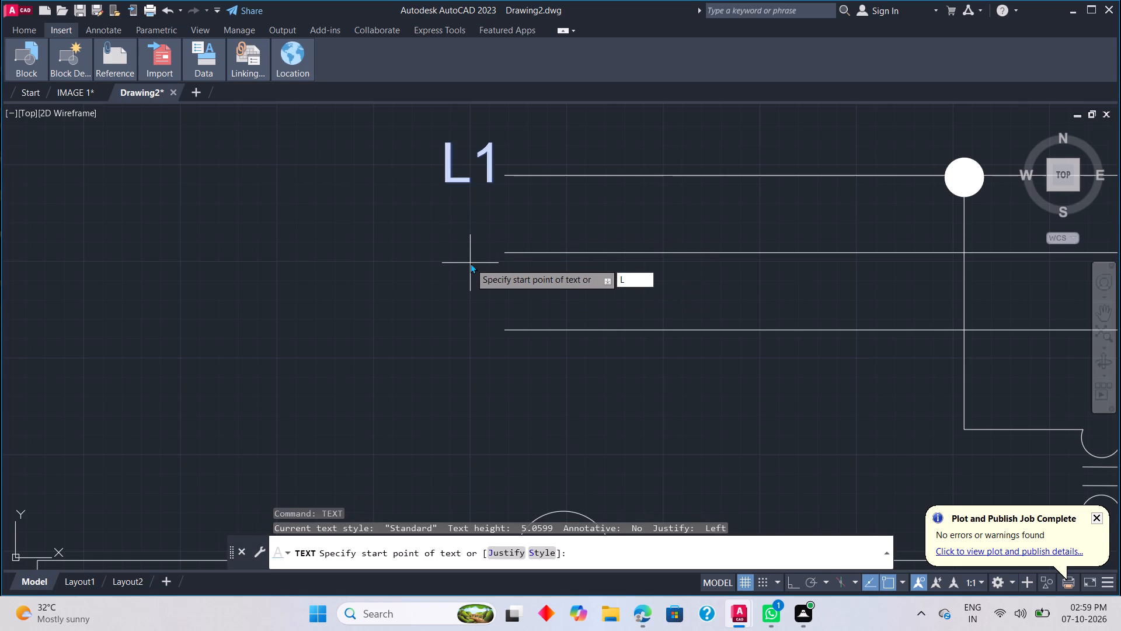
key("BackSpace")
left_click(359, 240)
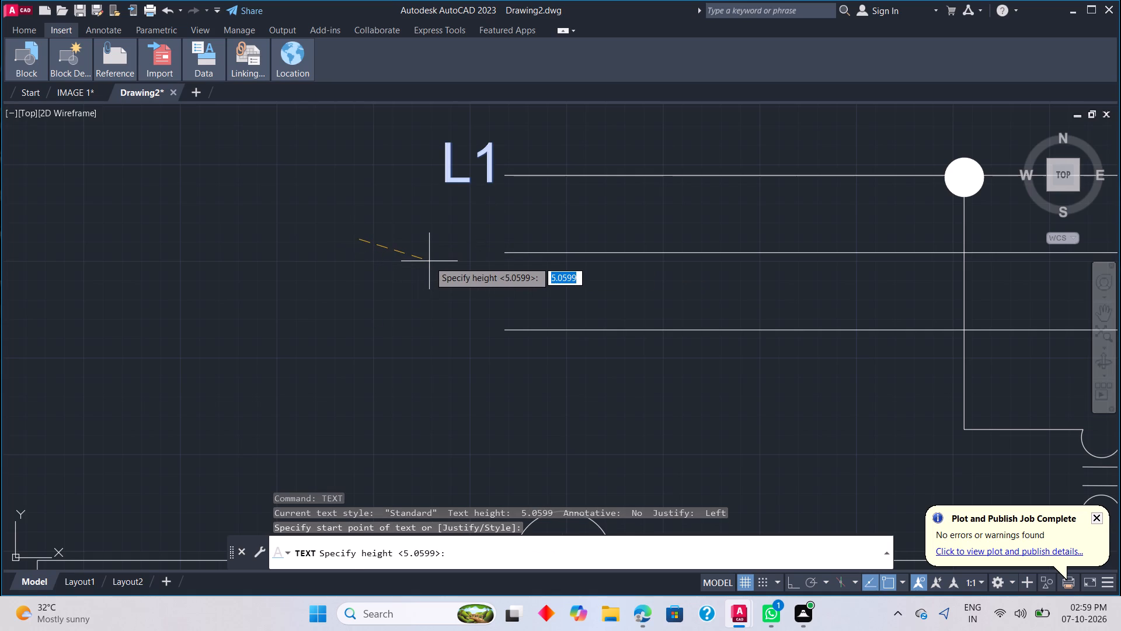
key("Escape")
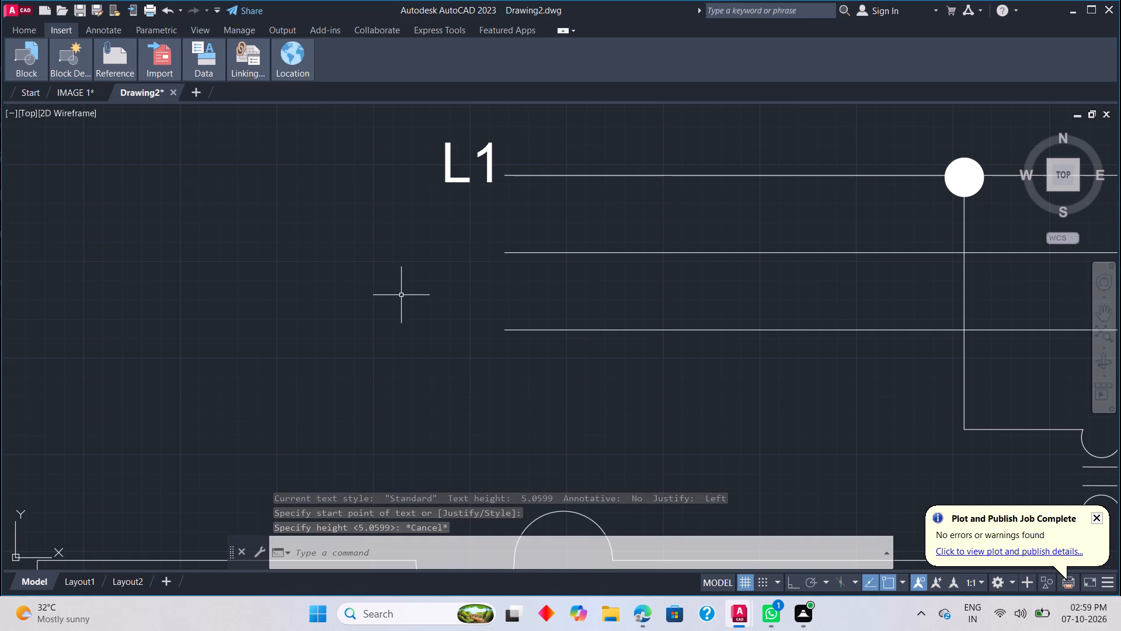
Add a single-line text label L2, about 5.9 units high and rotated about 90°, just off the left end of the middle supply line.
type("TEXT")
key("space")
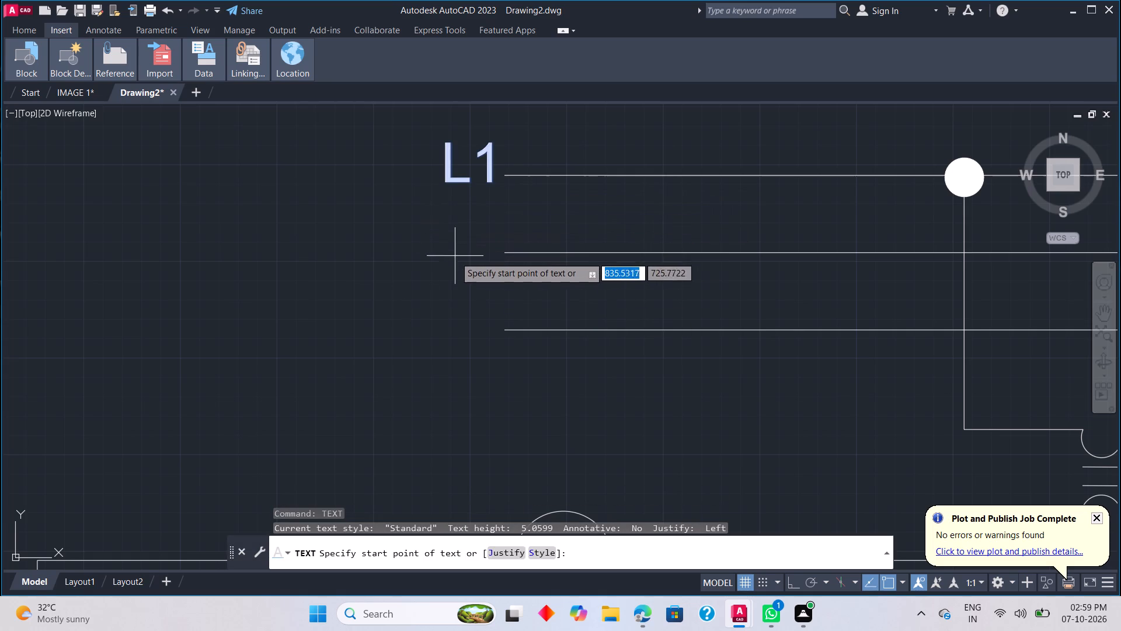
left_click(491, 253)
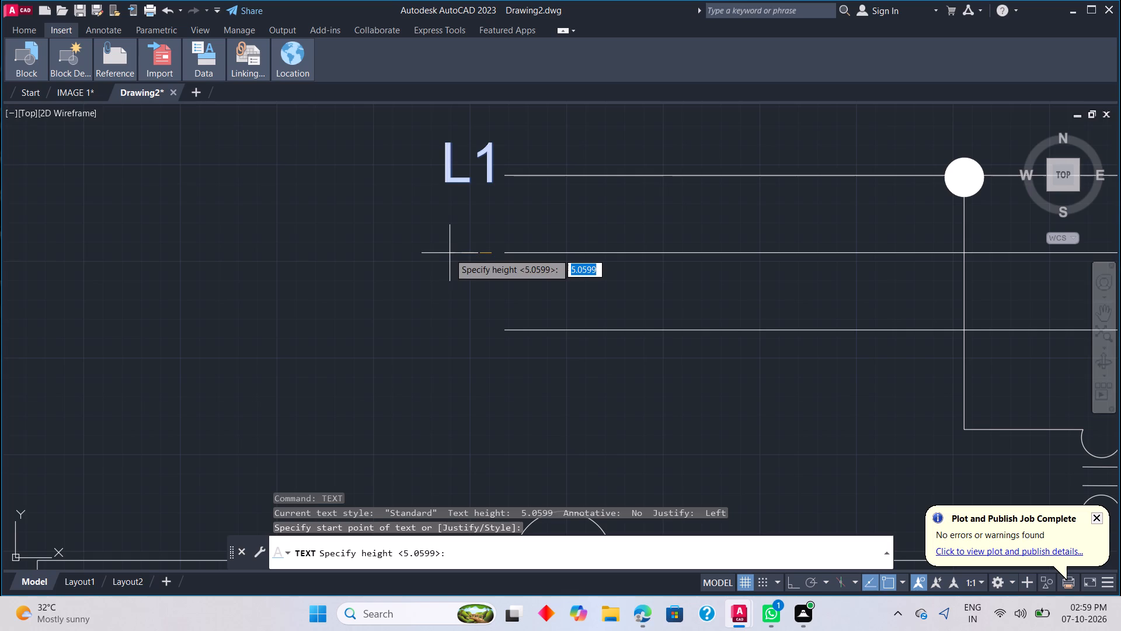
left_click(445, 251)
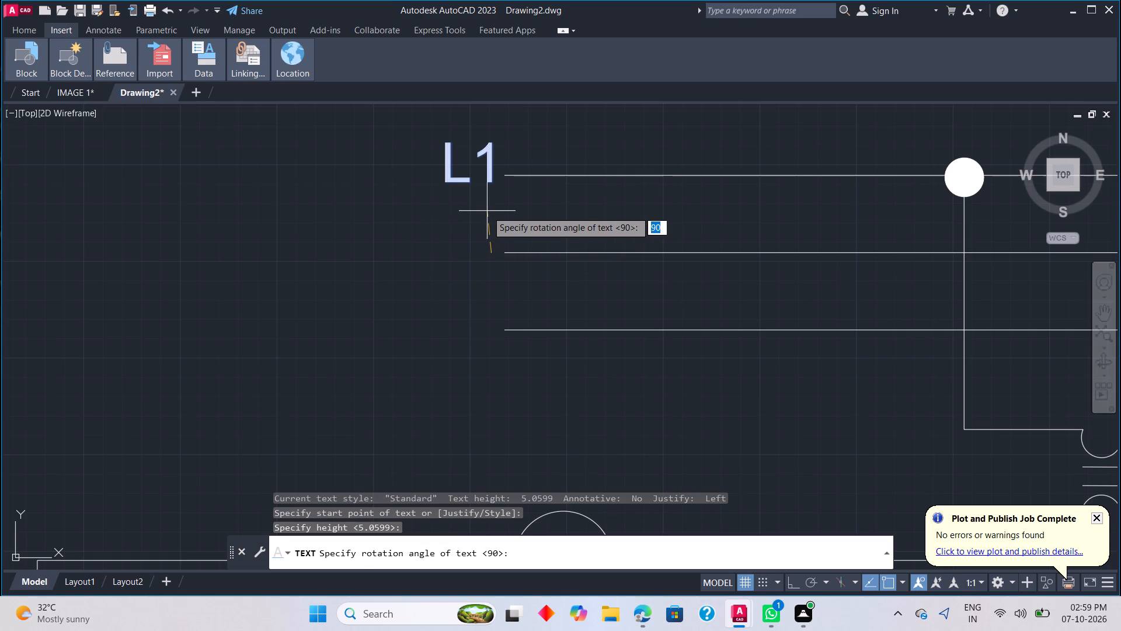
left_click(492, 209)
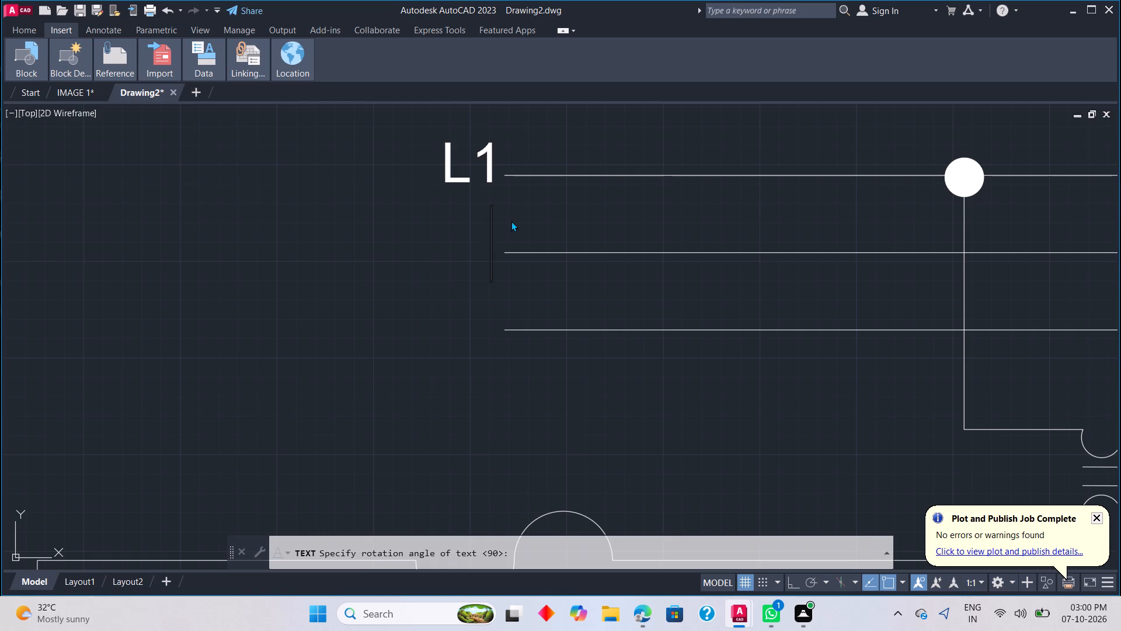
key("j")
key("l")
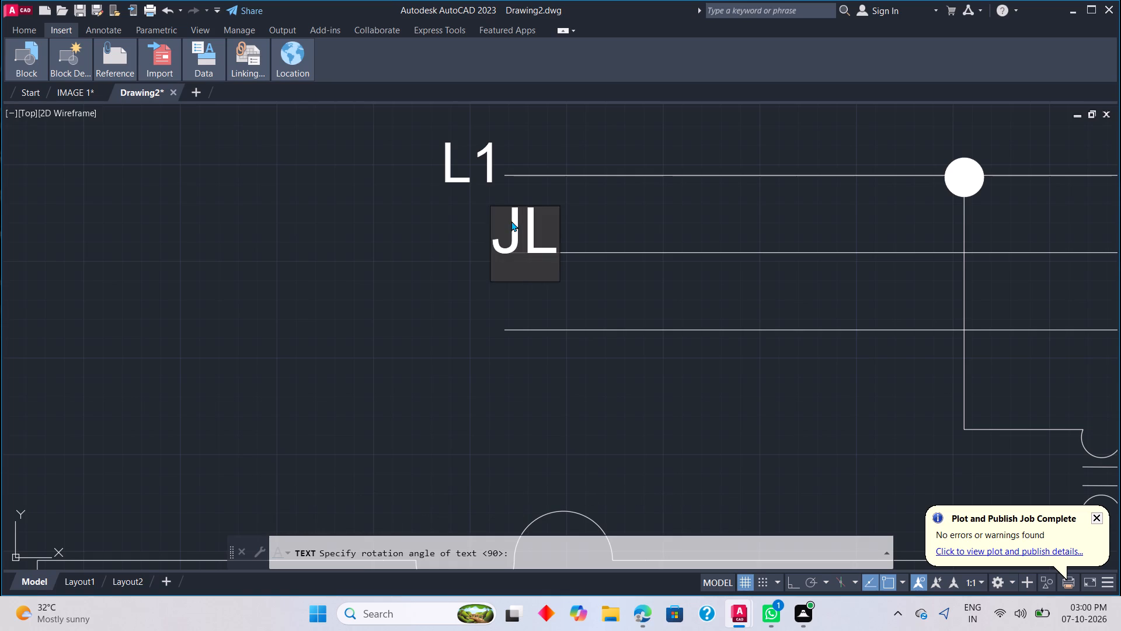
key("BackSpace")
key("BackSpace")
type("L2")
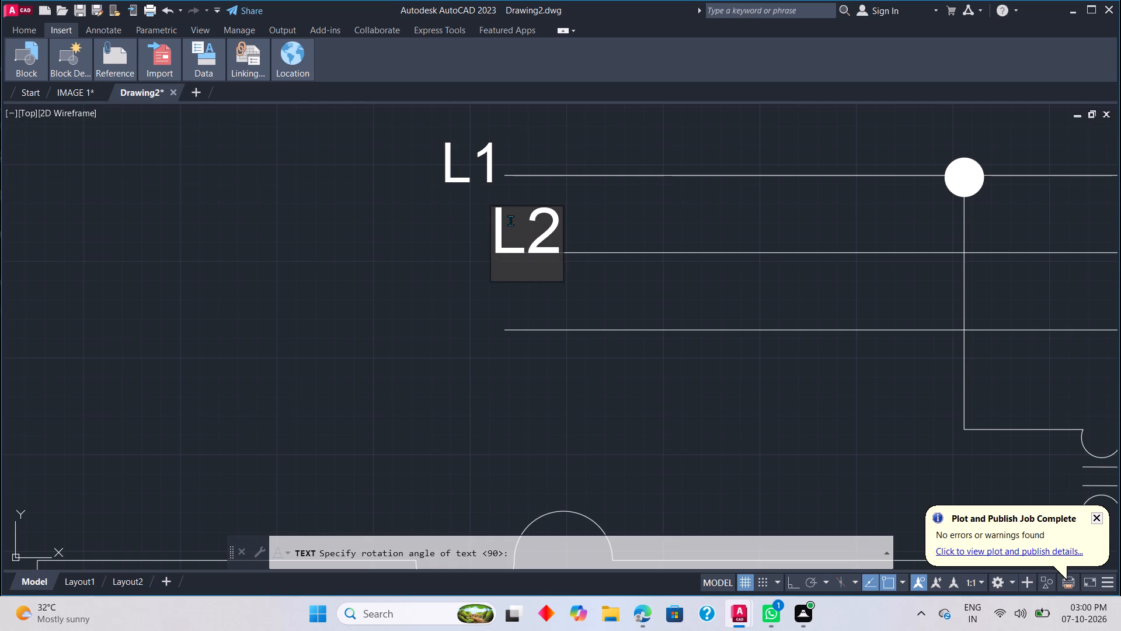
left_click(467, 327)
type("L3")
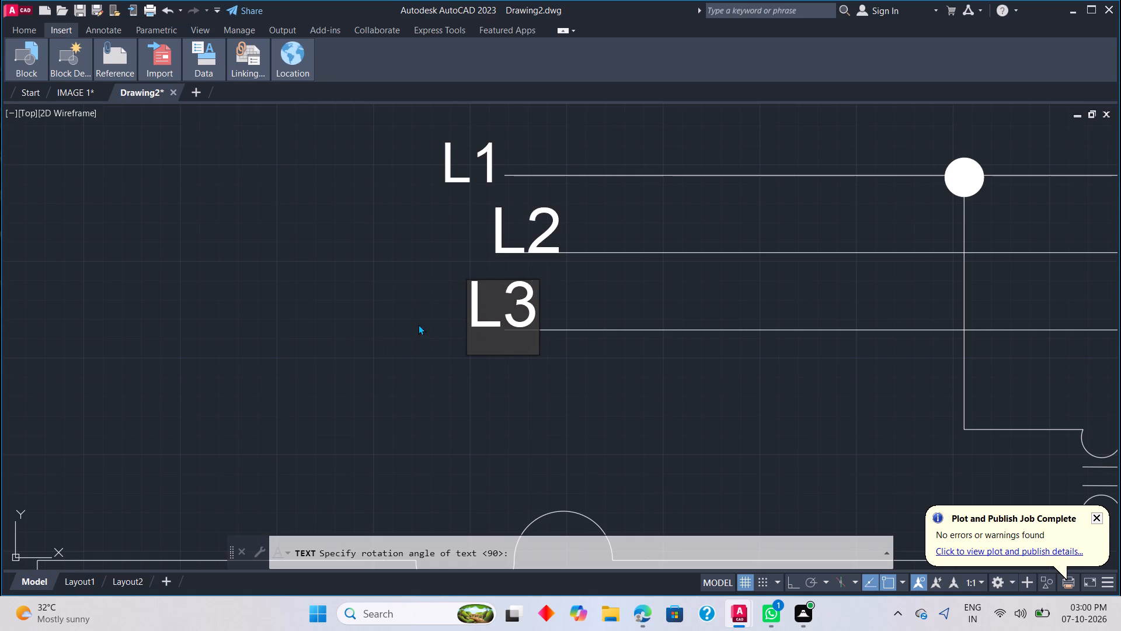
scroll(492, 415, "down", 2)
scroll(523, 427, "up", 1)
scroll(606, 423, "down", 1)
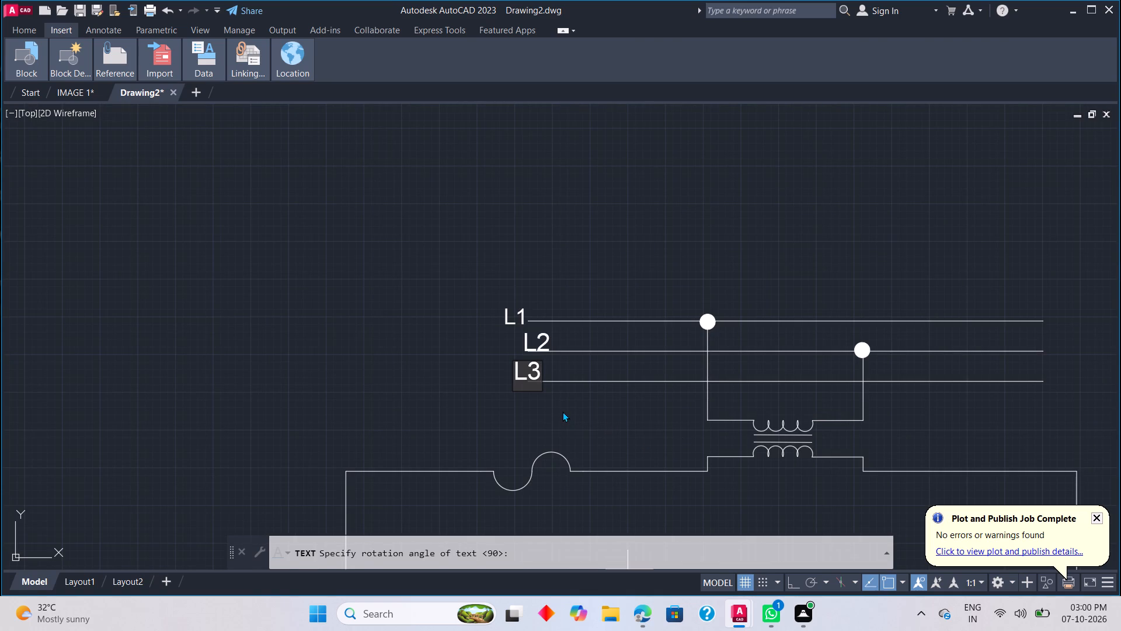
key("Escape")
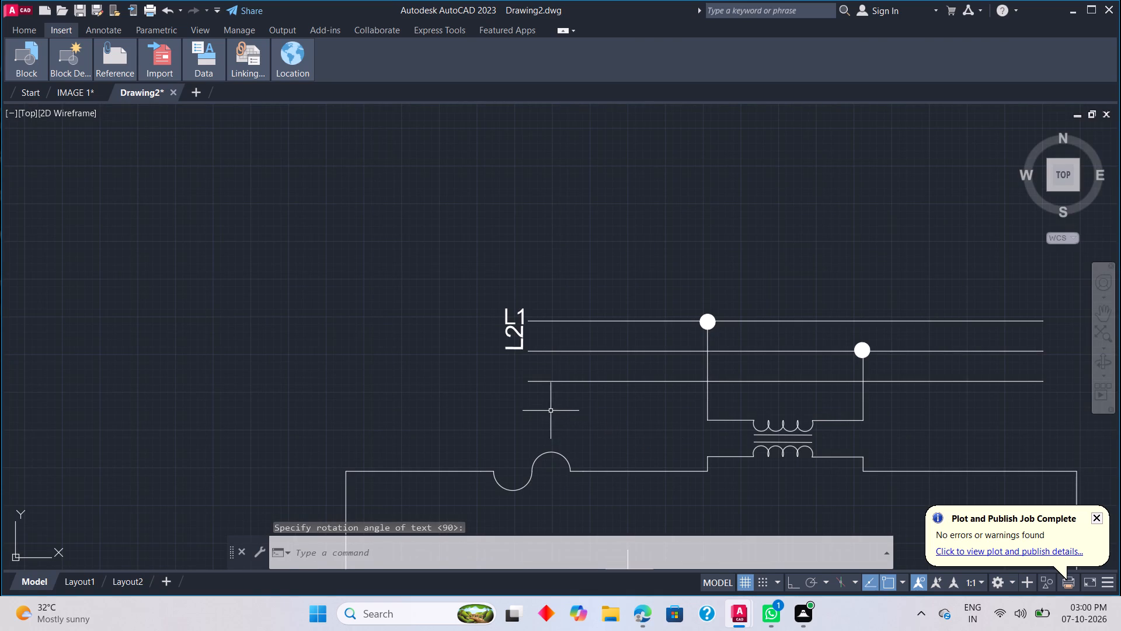
Rotate the L2 label by about 270° about its lower corner so it reads horizontally.
scroll(523, 362, "up", 2)
left_click(524, 333)
right_click(523, 335)
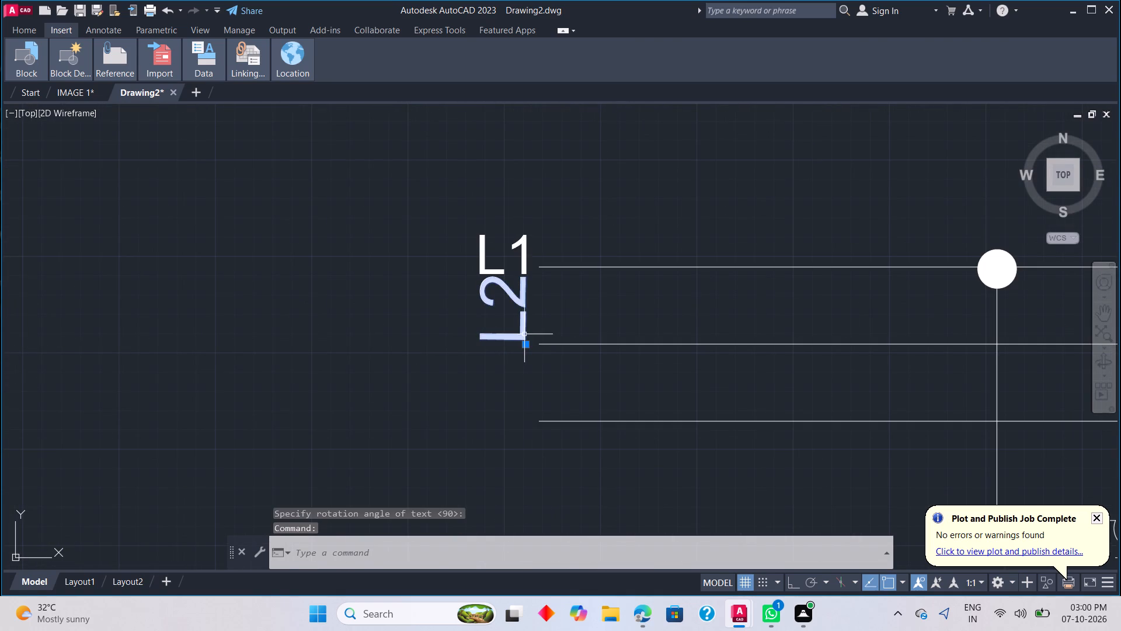
left_click(559, 375)
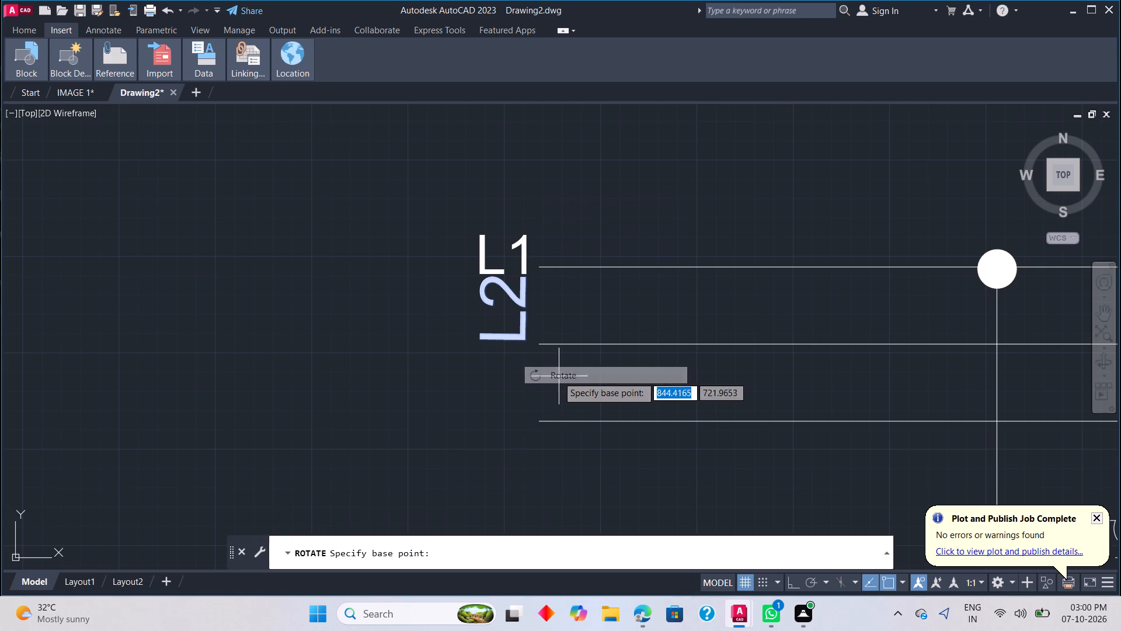
left_click_drag(527, 341, 507, 363)
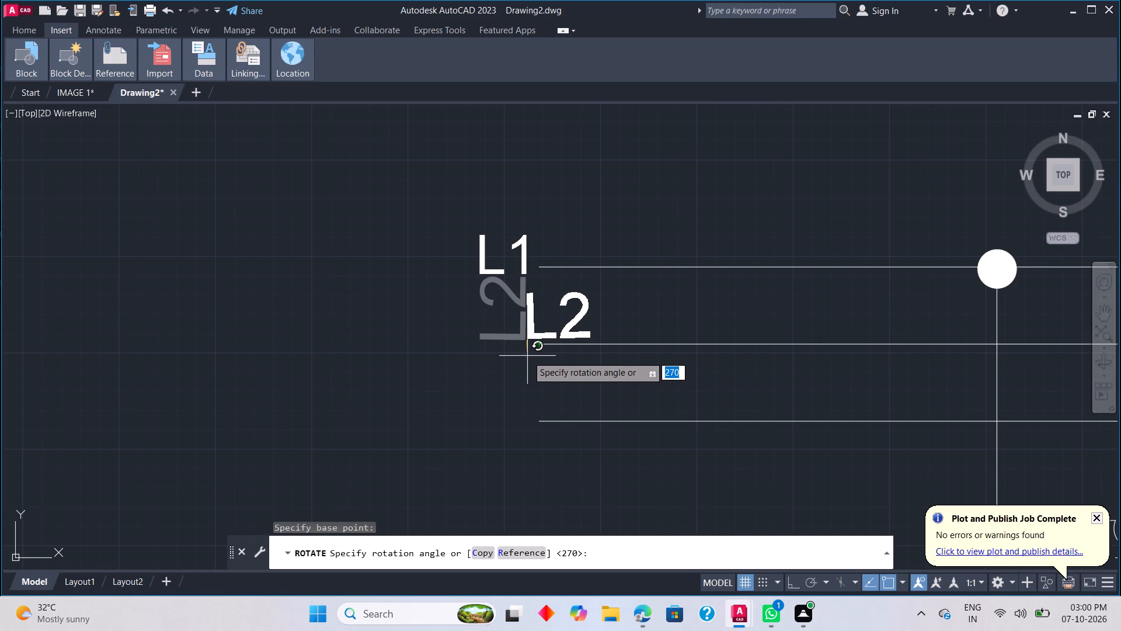
left_click(527, 356)
Move the L2 label about 7.4 units at 189°, clear of the middle supply line's left end and below L1.
key("m")
key("space")
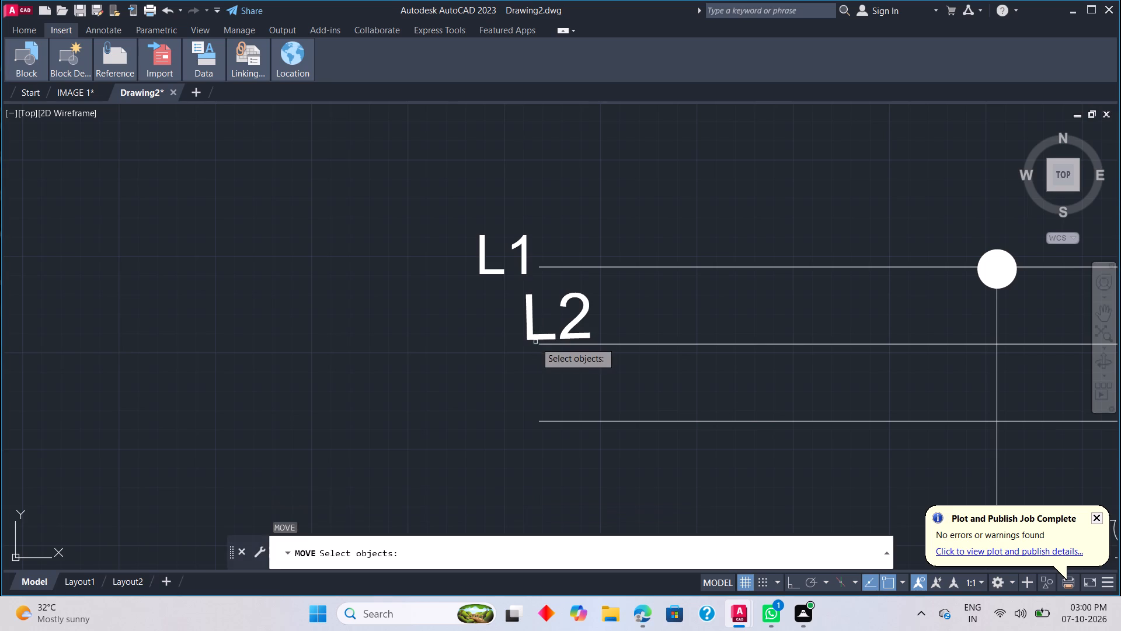
left_click(534, 335)
key("space")
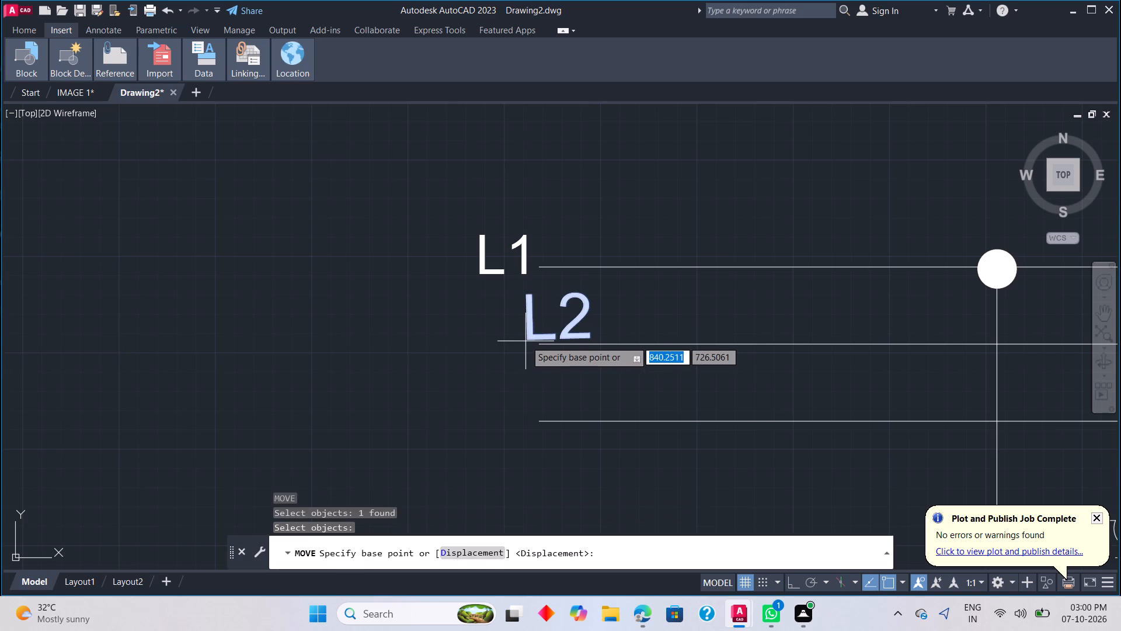
left_click(526, 341)
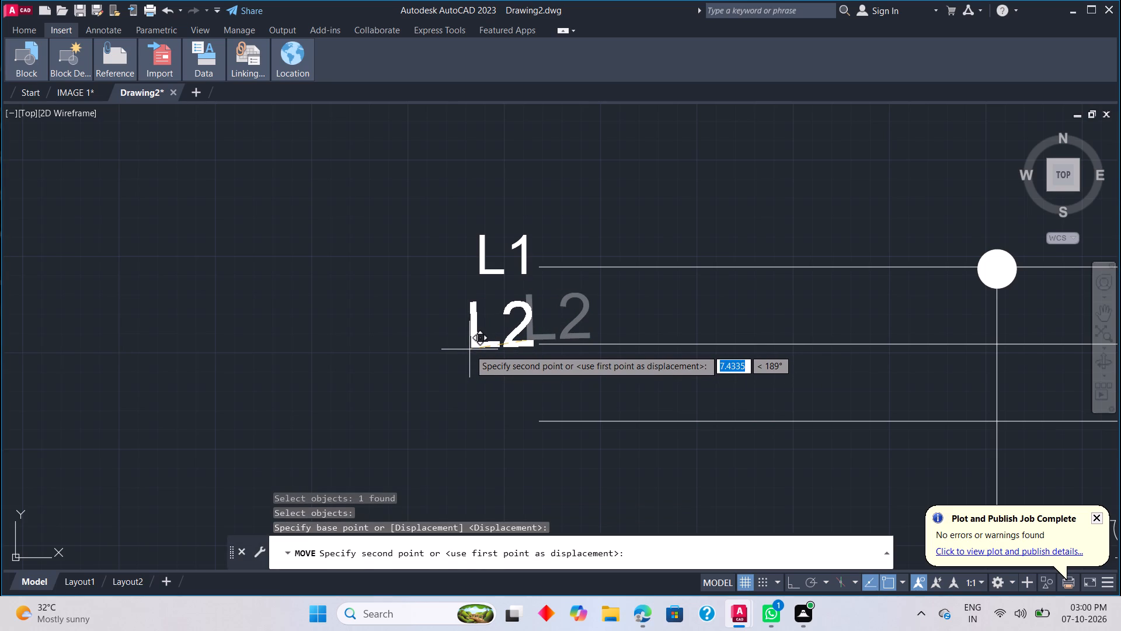
left_click(471, 350)
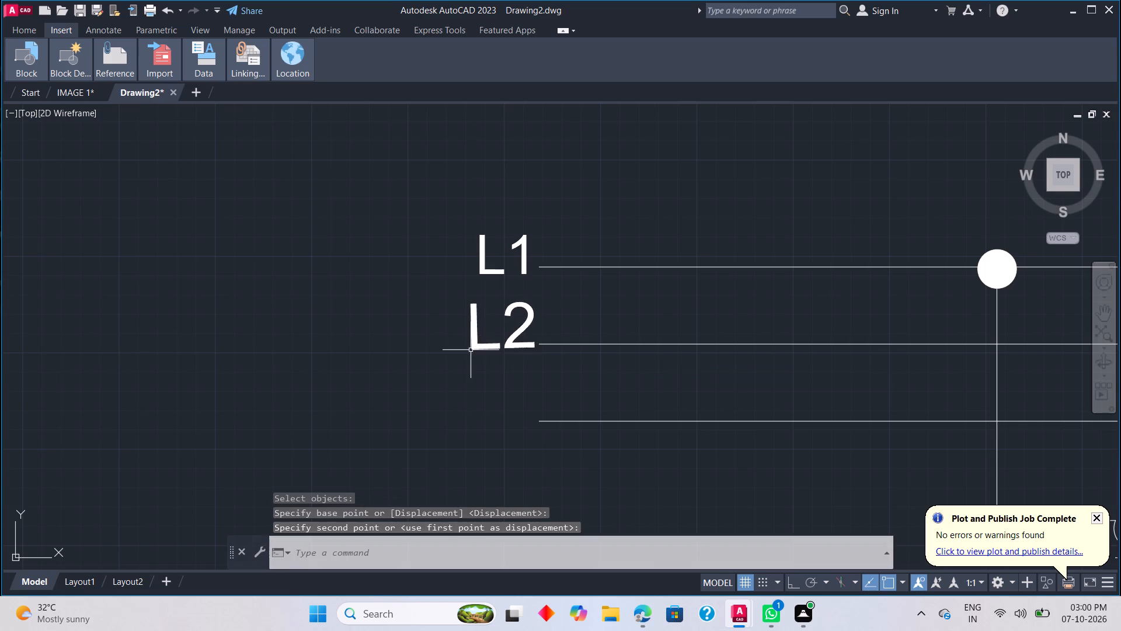
Start a single-line text label for the left end of the bottom supply line.
scroll(487, 369, "up", 1)
scroll(486, 369, "down", 3)
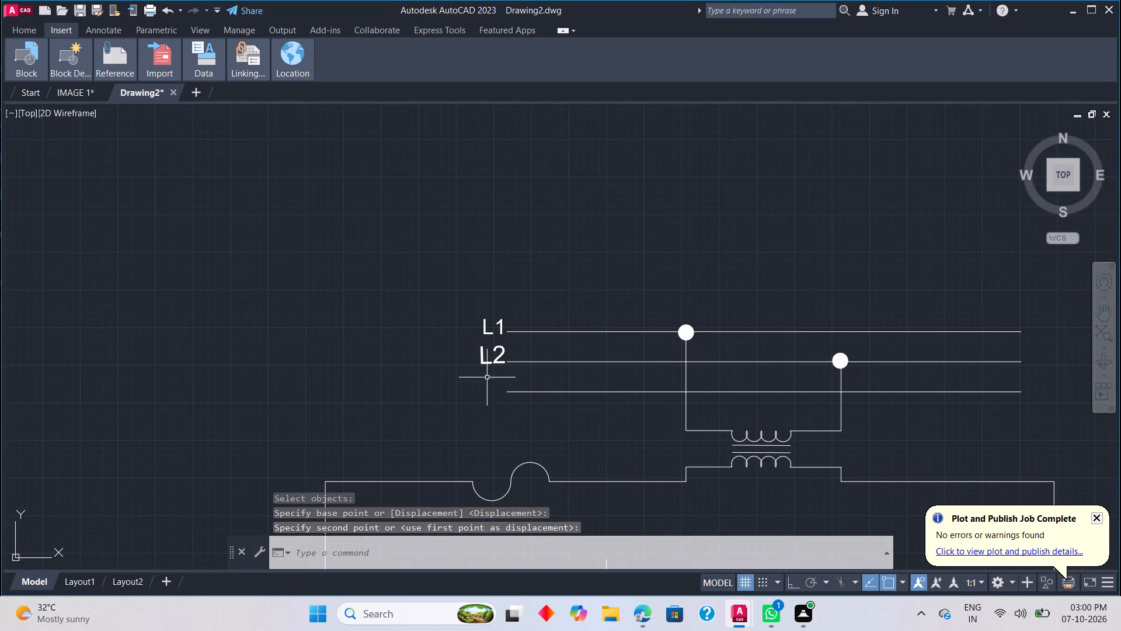
scroll(490, 389, "up", 1)
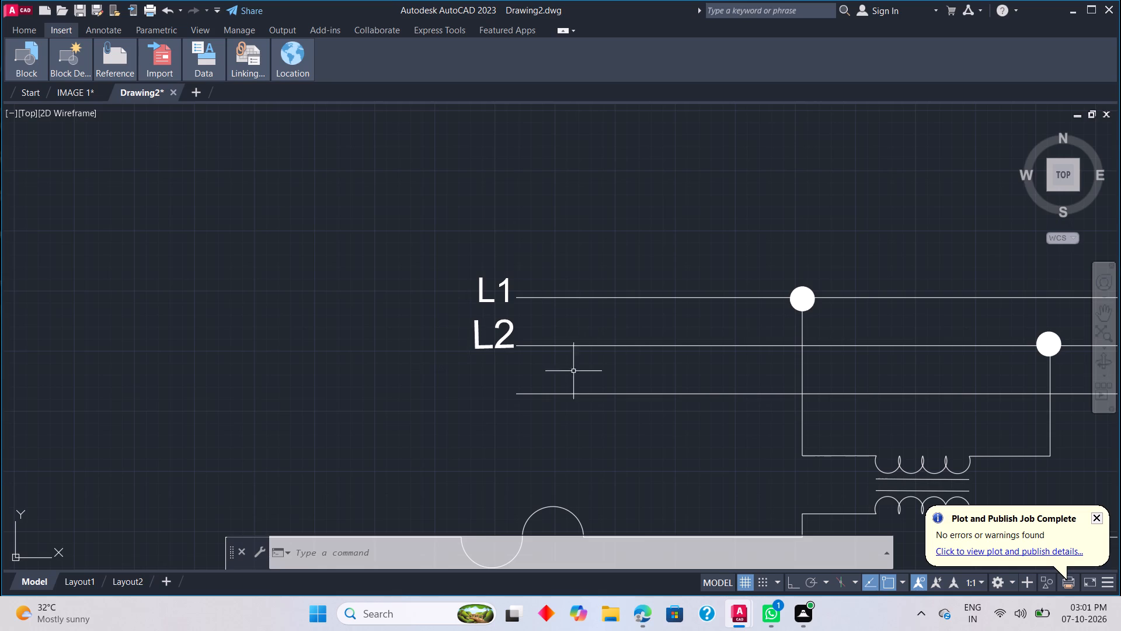
scroll(503, 352, "up", 2)
scroll(500, 383, "down", 1)
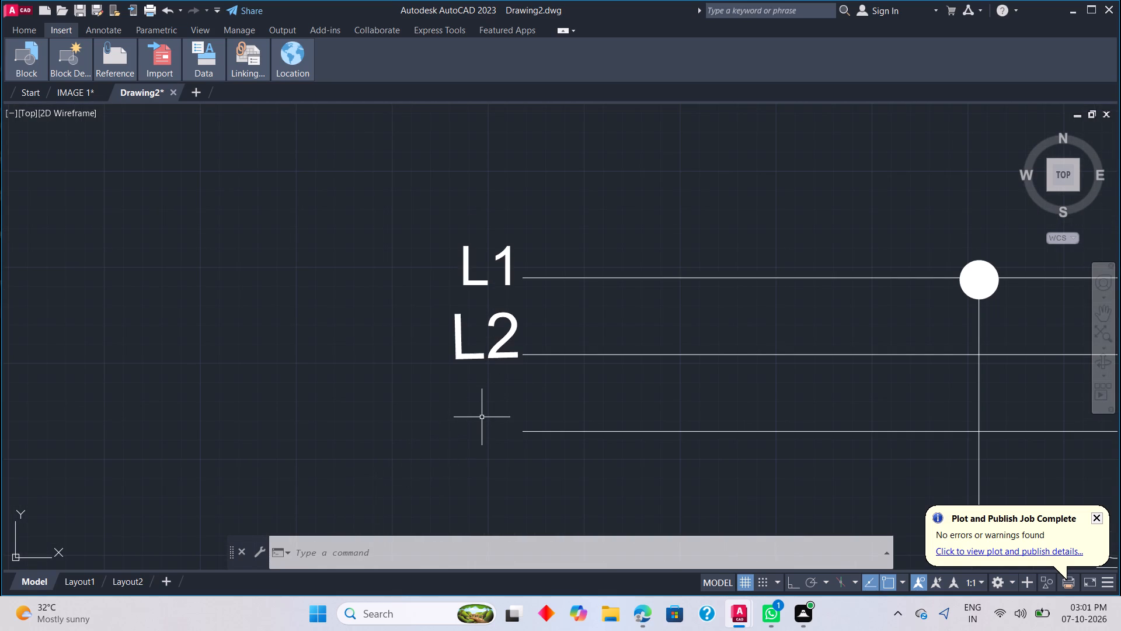
key("t")
key("e")
key("x")
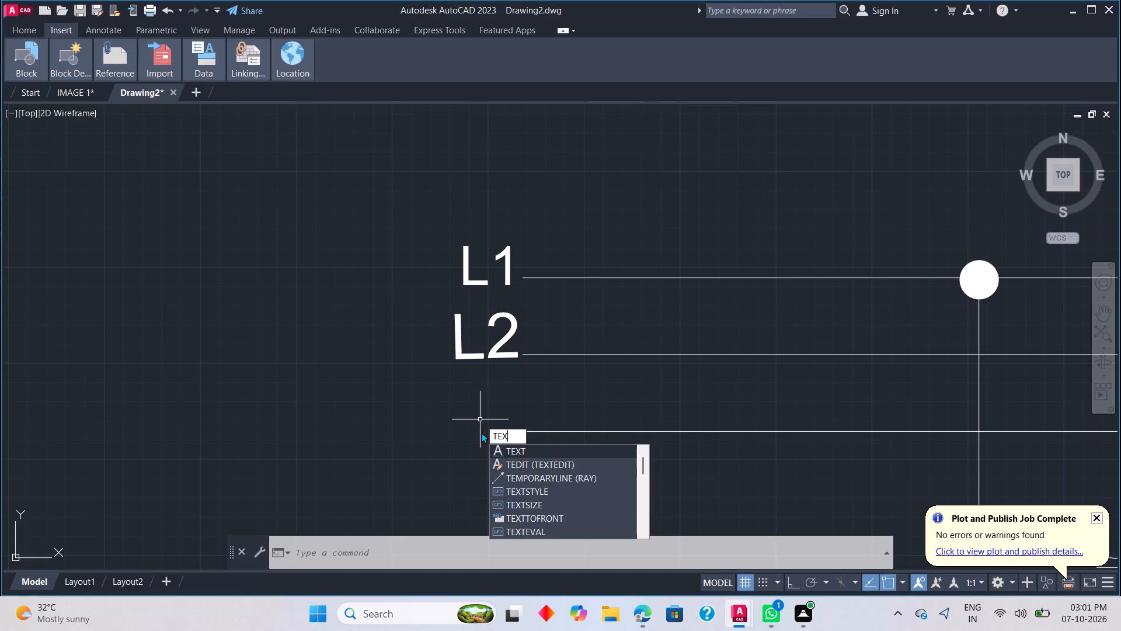
key("t")
key("space")
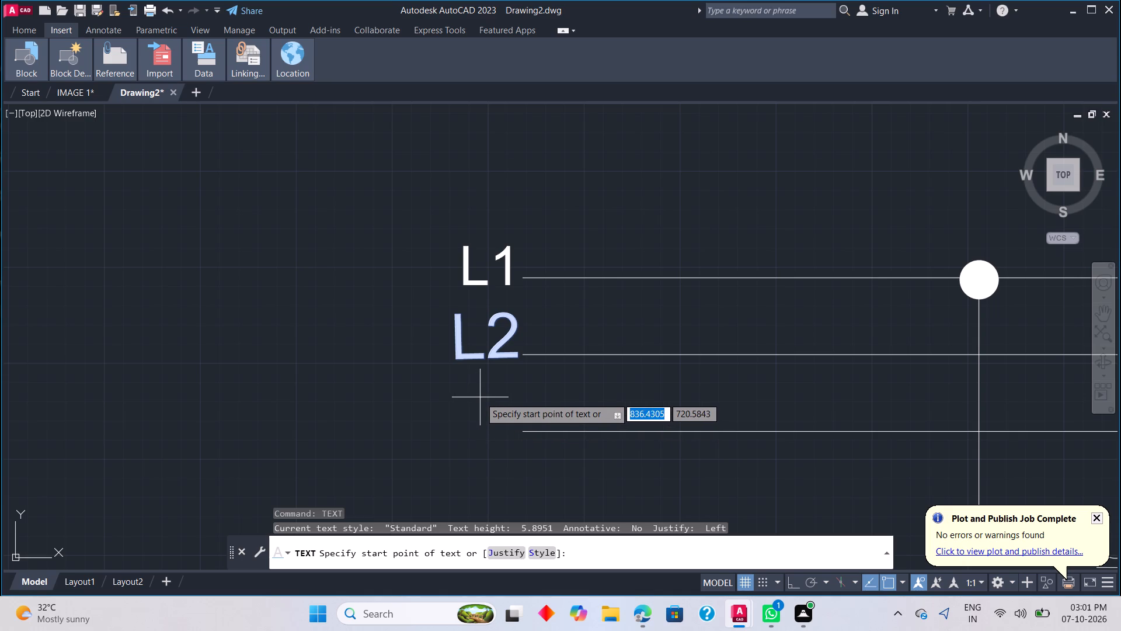
scroll(481, 404, "up", 1)
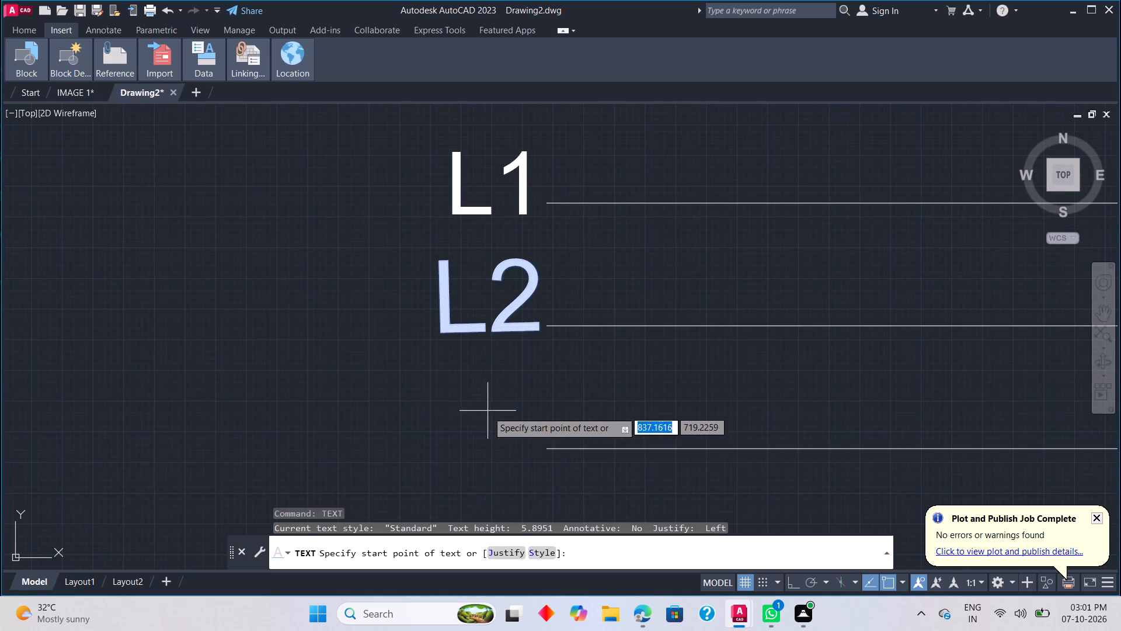
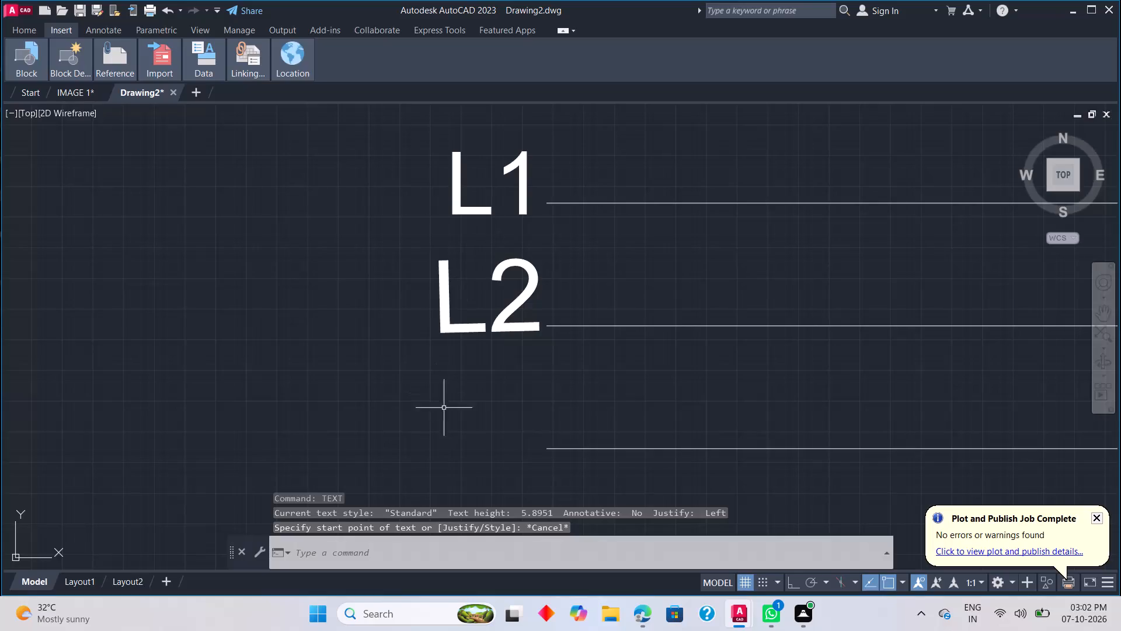
Delete the slightly tilted L2 label at the left end of the middle supply line.
scroll(459, 382, "down", 1)
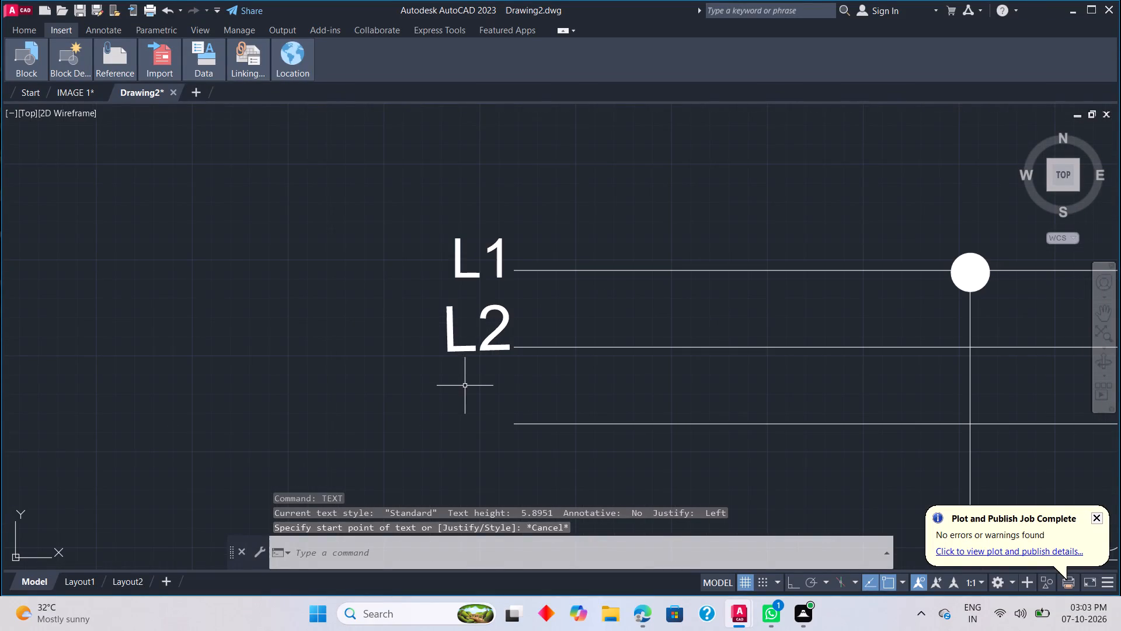
scroll(480, 339, "up", 2)
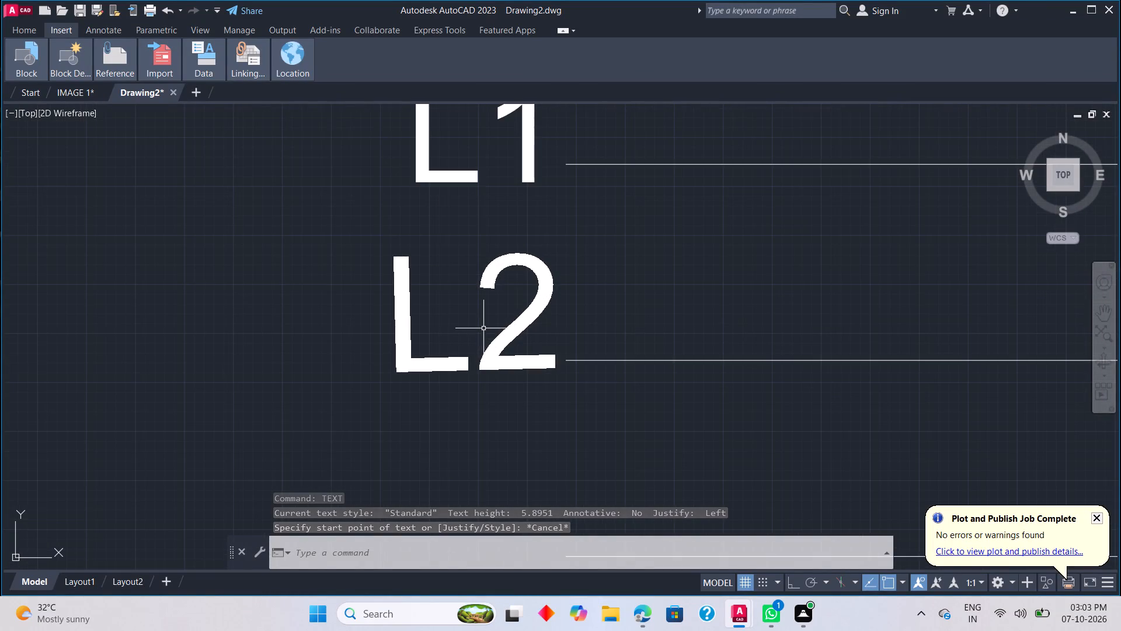
scroll(493, 320, "down", 2)
scroll(491, 341, "up", 1)
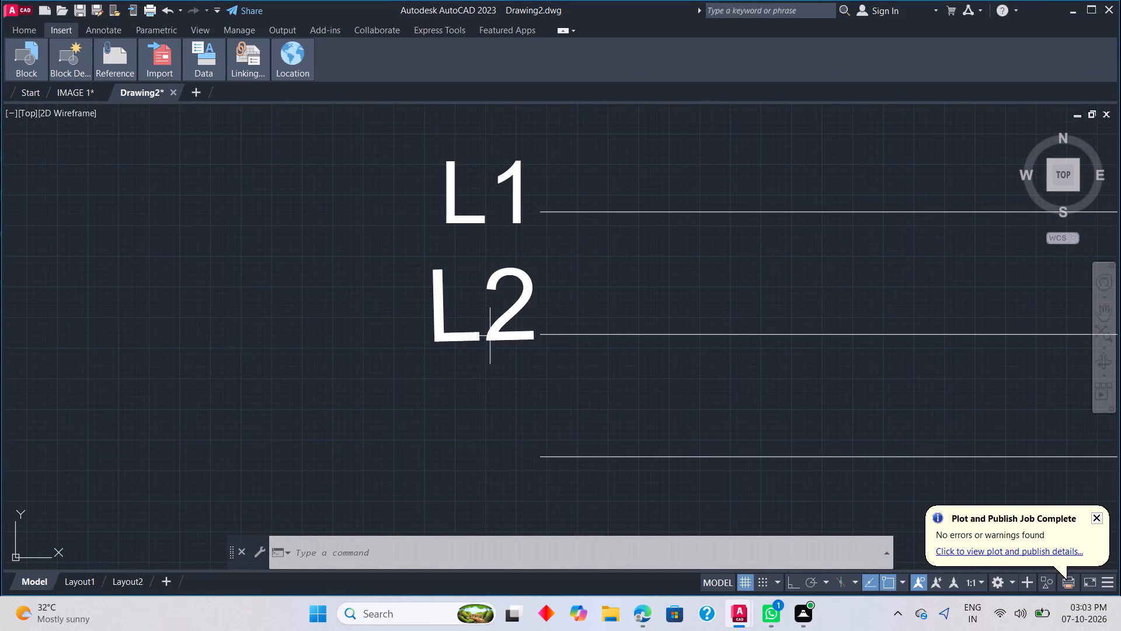
left_click(493, 337)
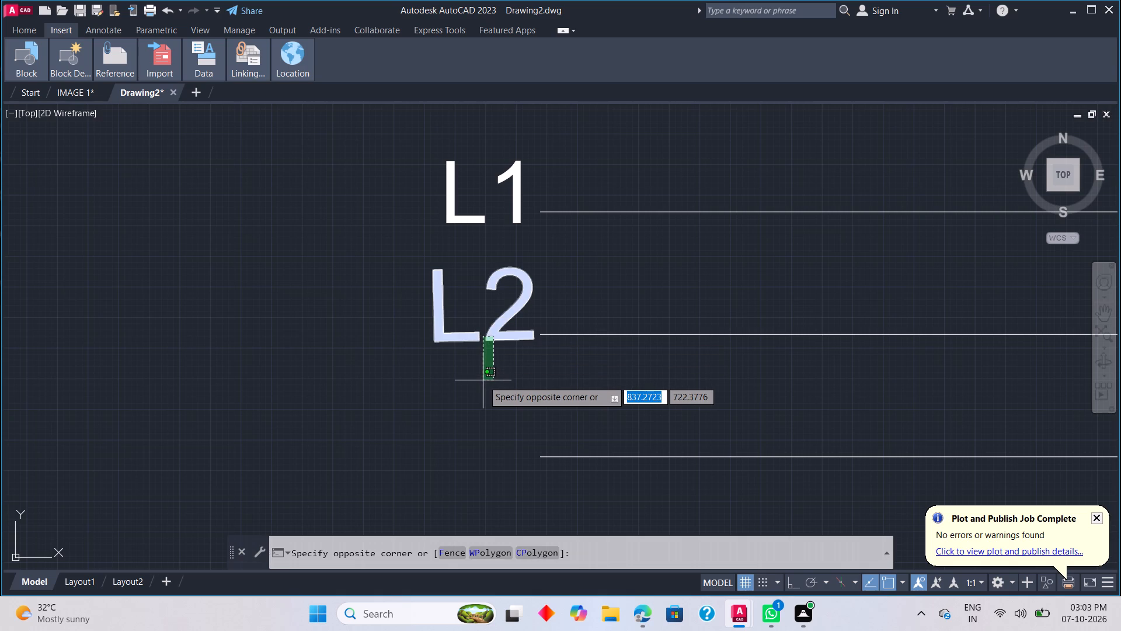
key("Delete")
key("Delete")
key("Delete")
key("Delete")
key("Delete")
key("Delete")
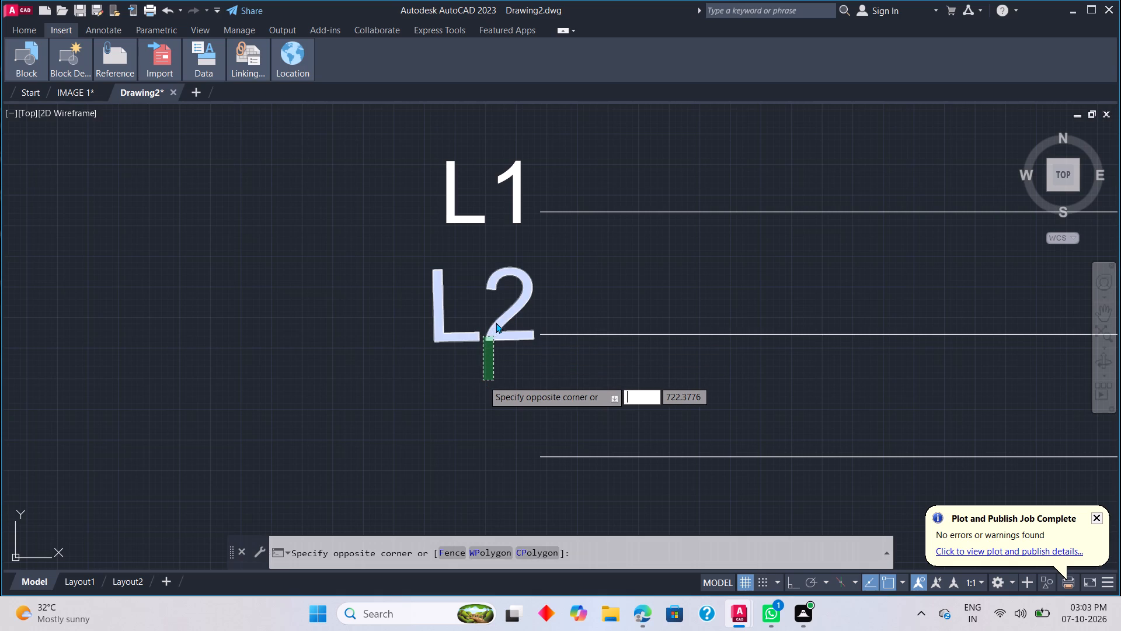
left_click(496, 316)
left_click(497, 328)
key("Delete")
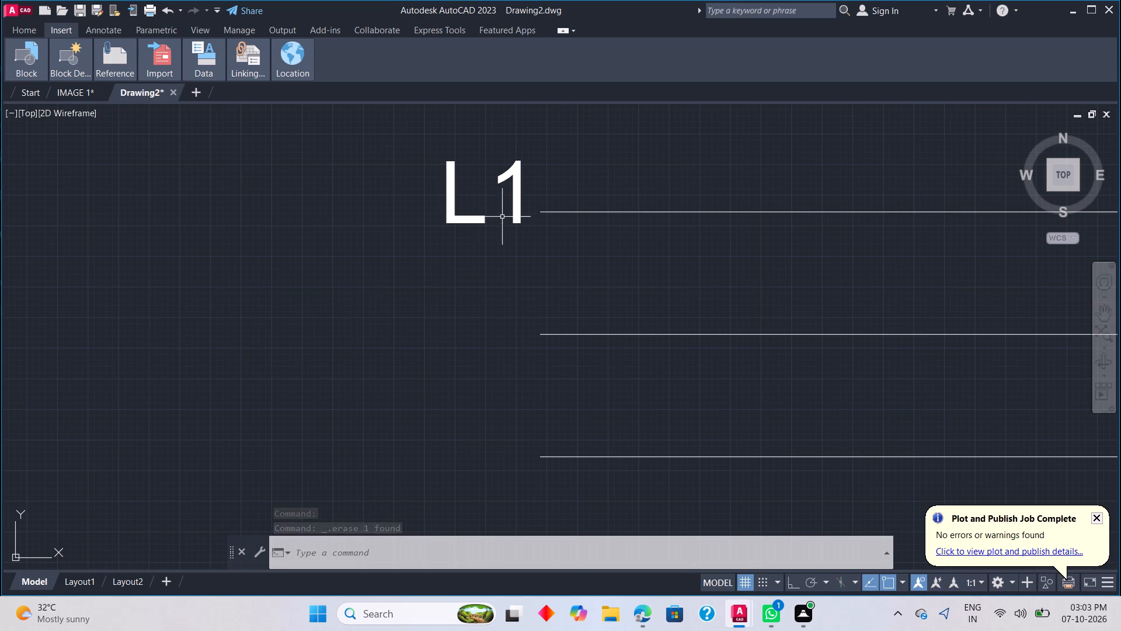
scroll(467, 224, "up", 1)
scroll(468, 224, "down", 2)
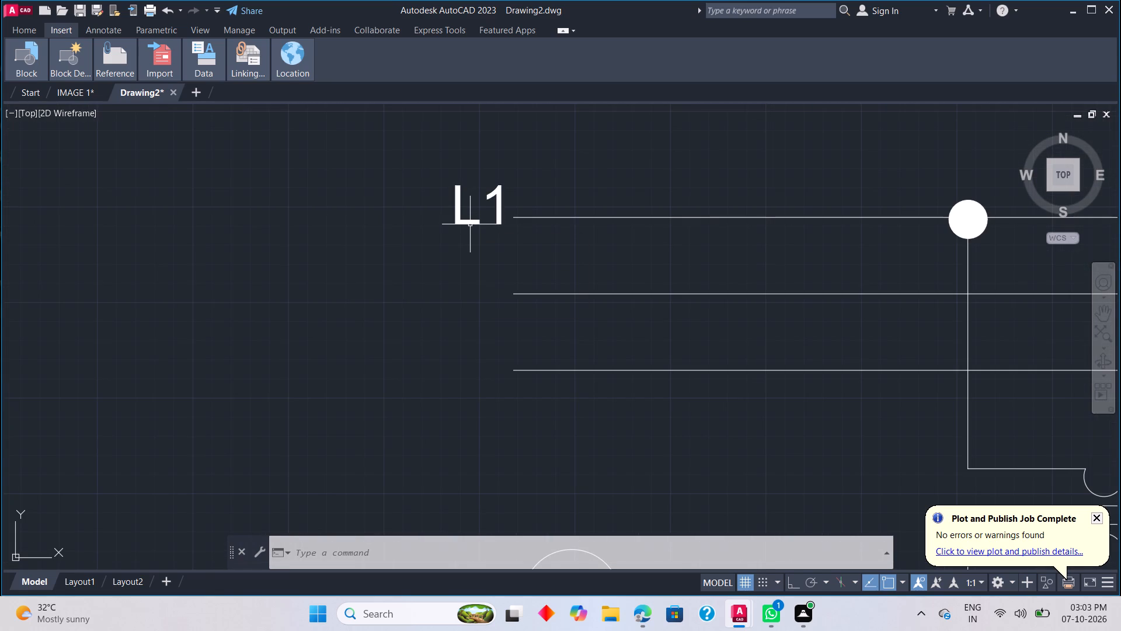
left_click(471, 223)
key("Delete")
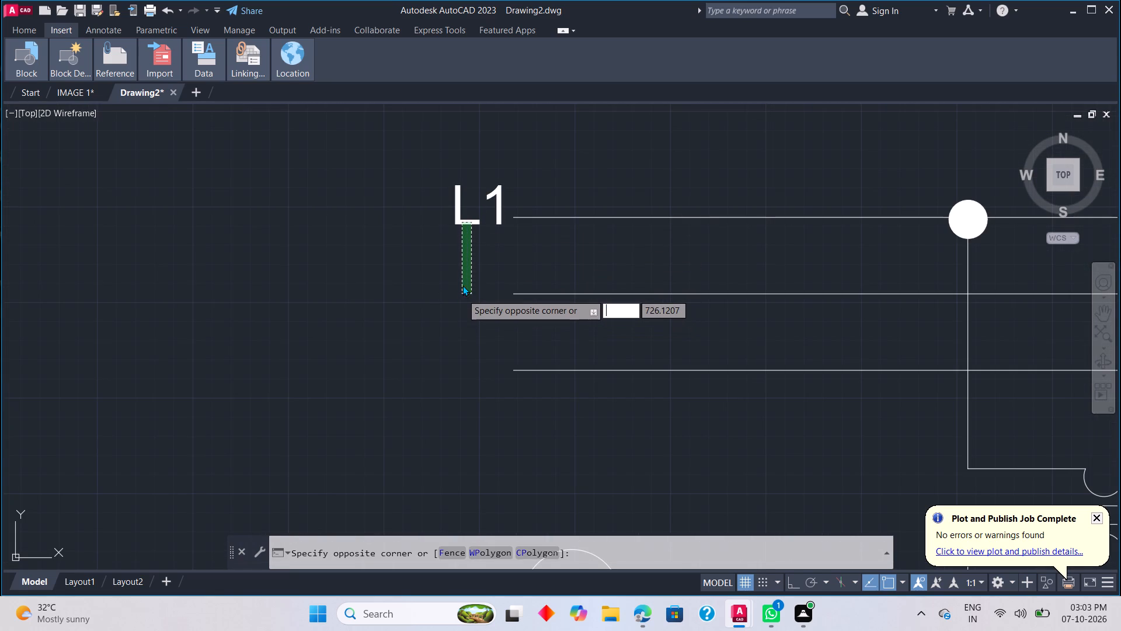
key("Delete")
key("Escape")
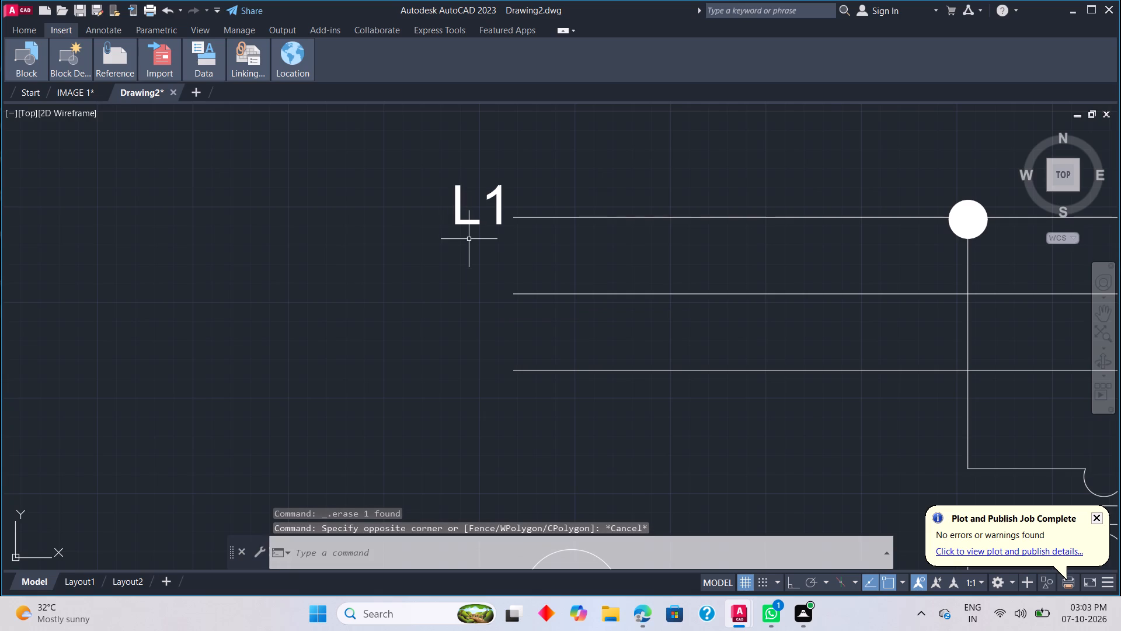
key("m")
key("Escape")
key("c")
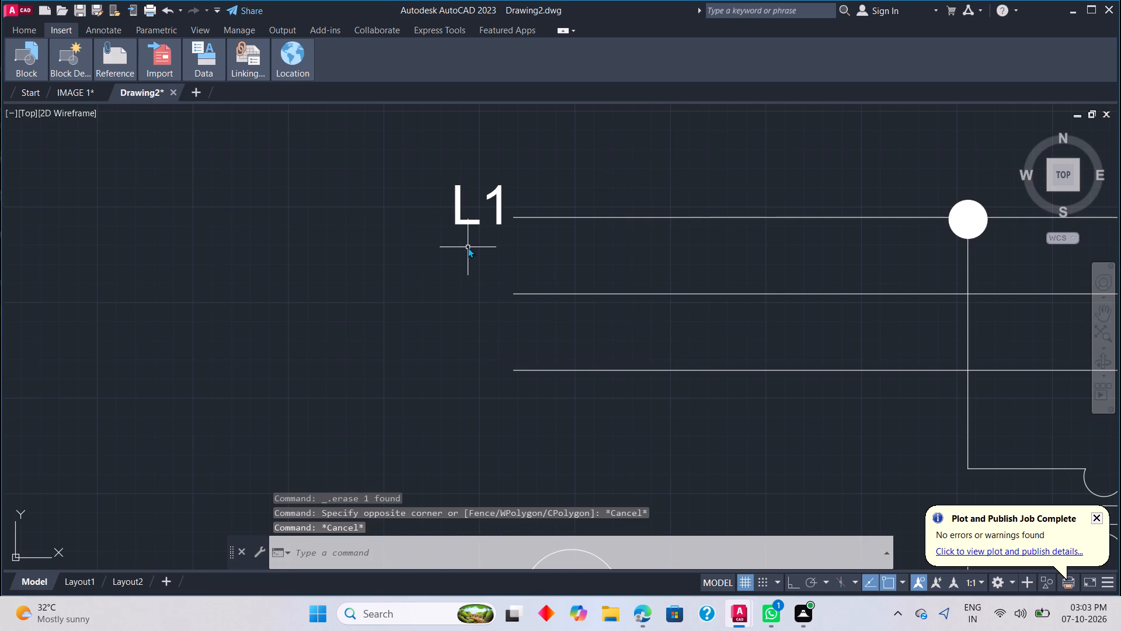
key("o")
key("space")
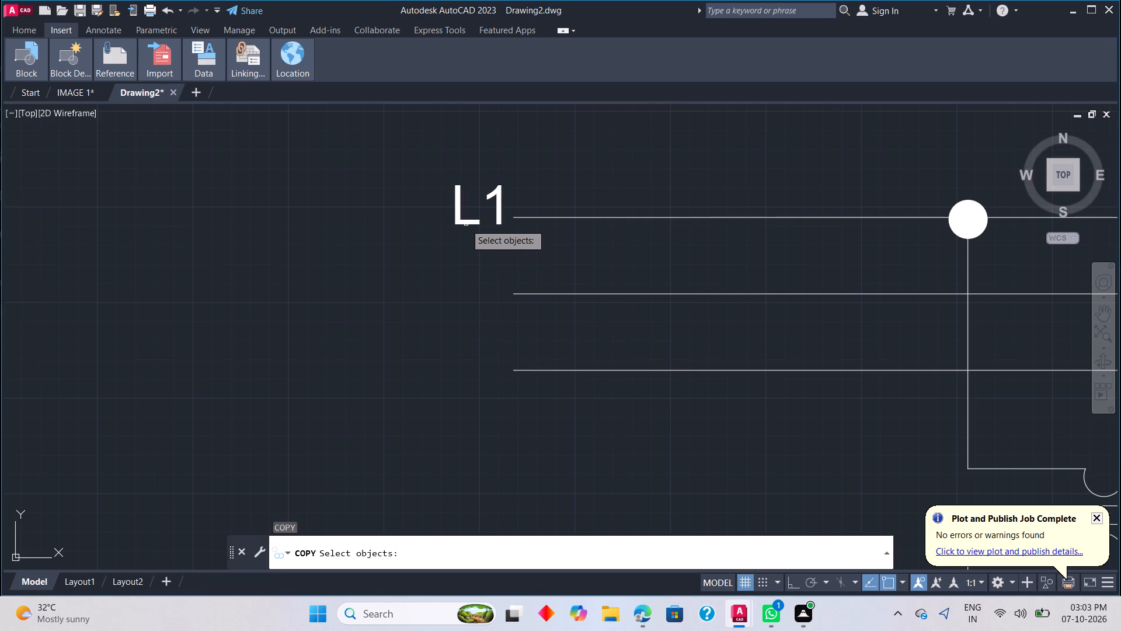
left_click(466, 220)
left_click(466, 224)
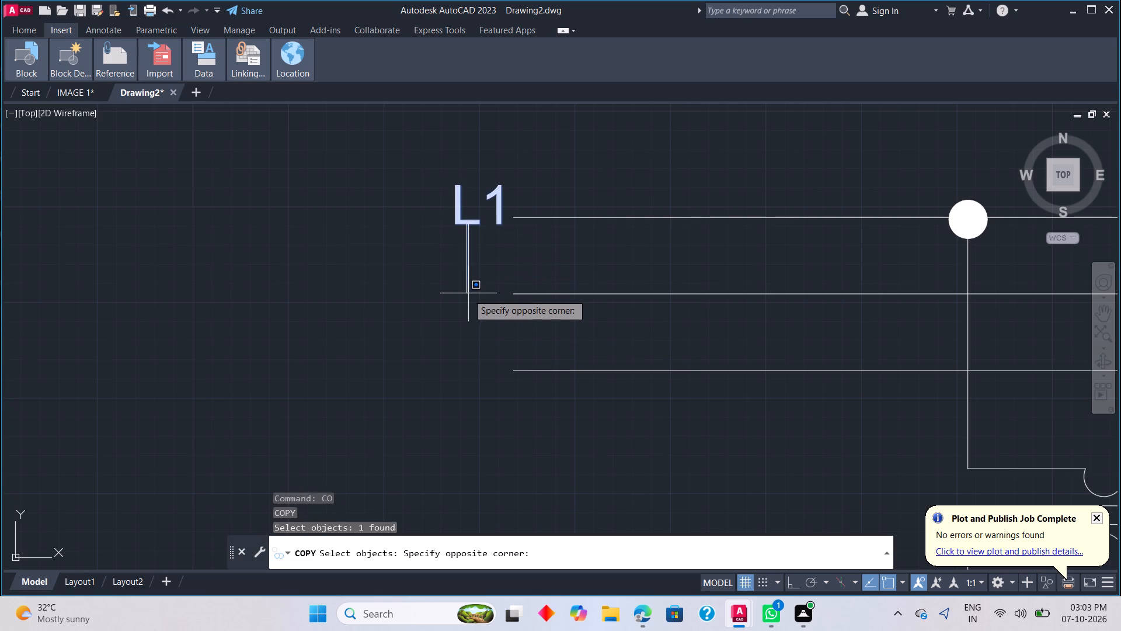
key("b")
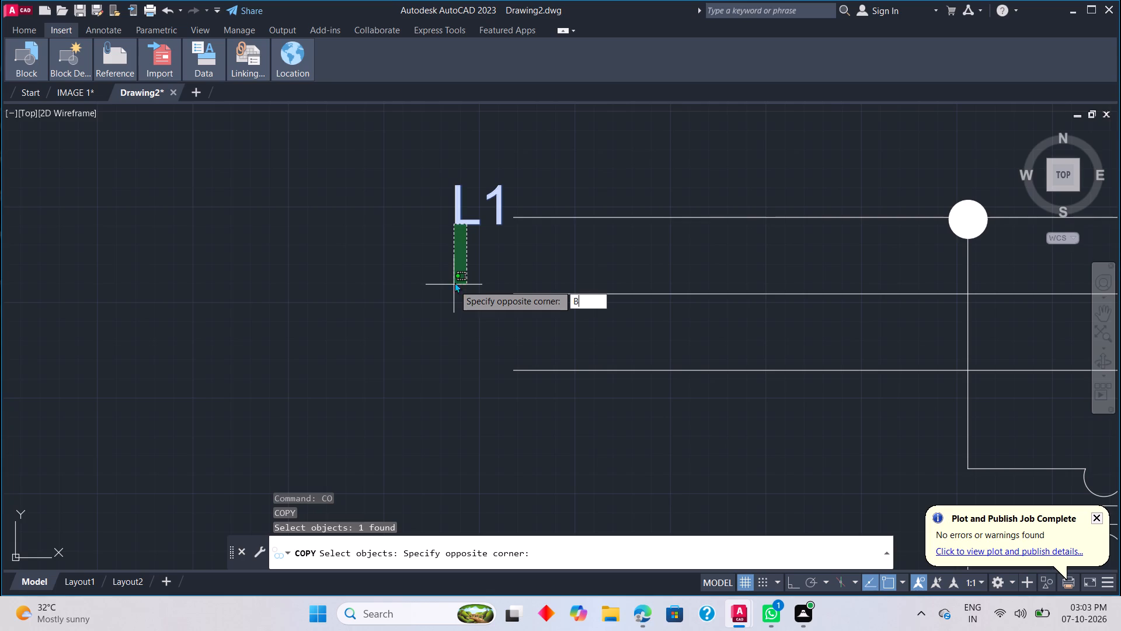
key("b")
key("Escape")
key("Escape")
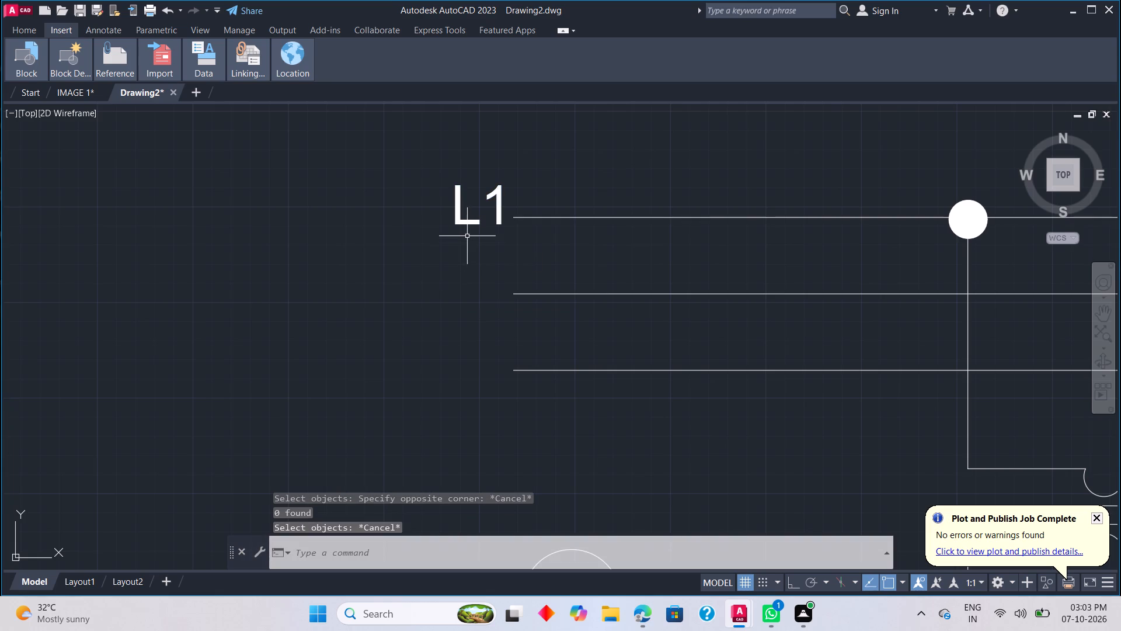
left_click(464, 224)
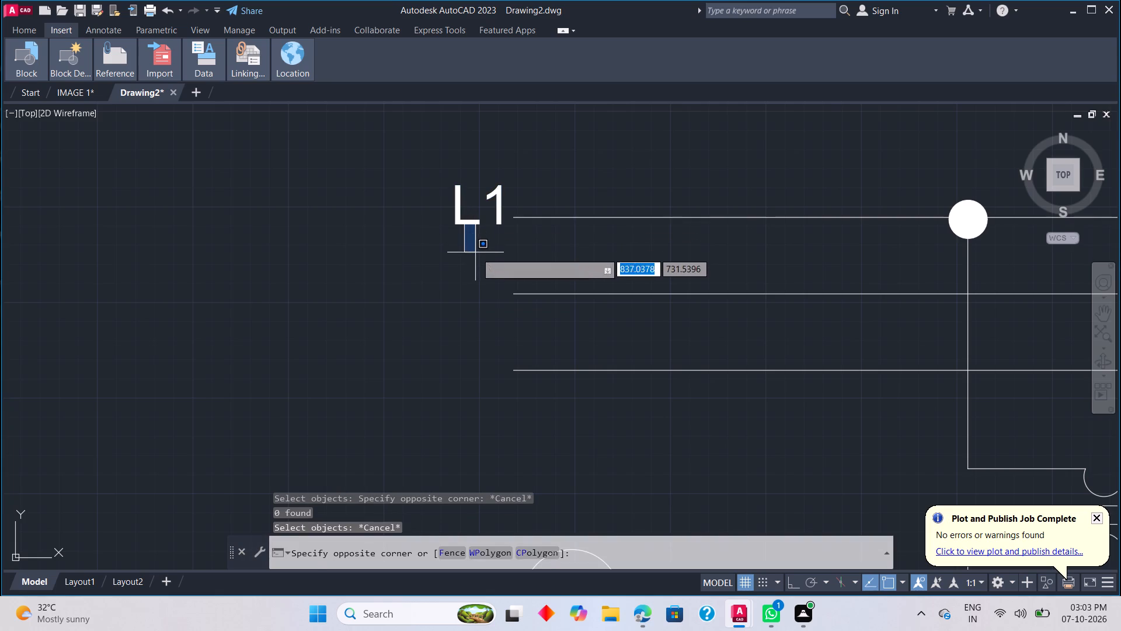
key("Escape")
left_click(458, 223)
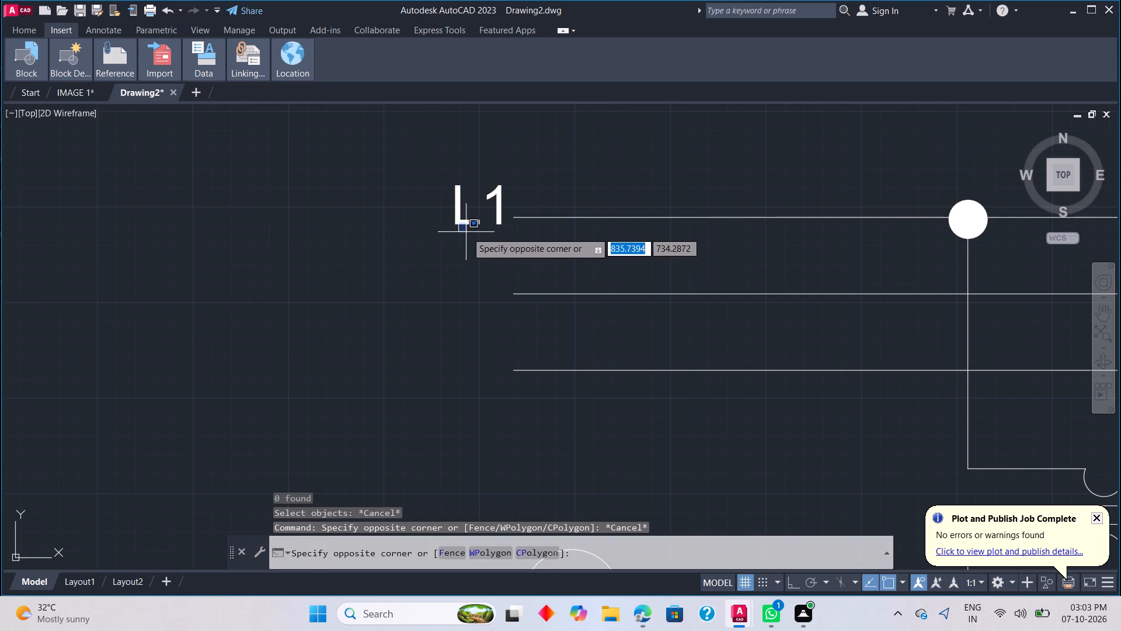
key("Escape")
Copy the L1 label straight down with Ortho on to the middle and bottom supply lines' left ends, the lower copy about 19.8 units down.
left_click_drag(503, 247, 422, 192)
left_click(418, 186)
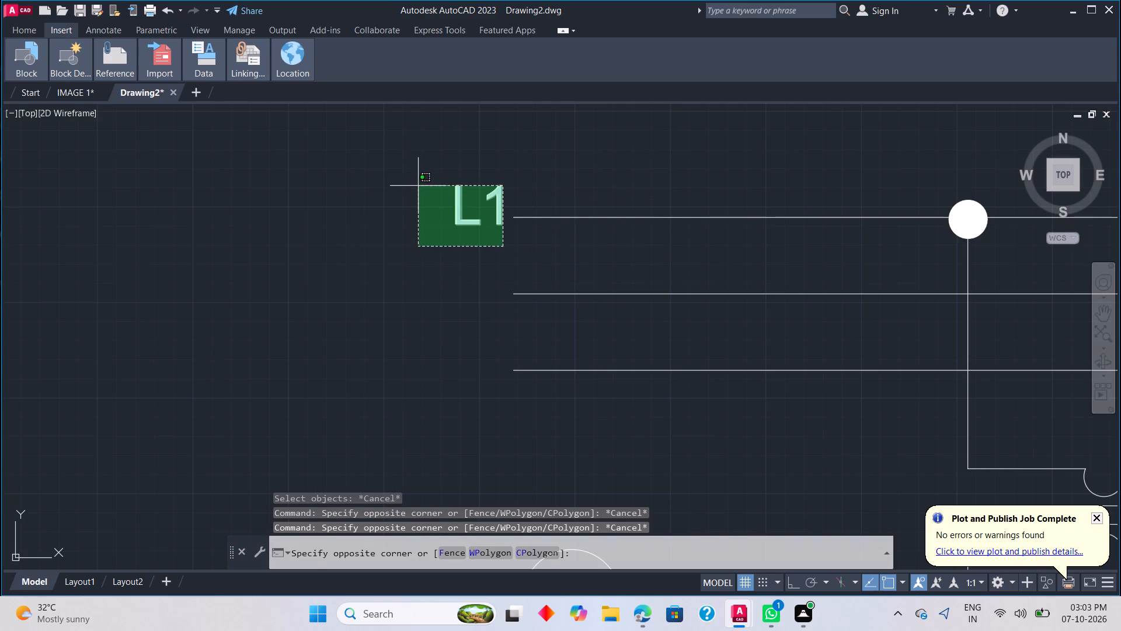
right_click(450, 206)
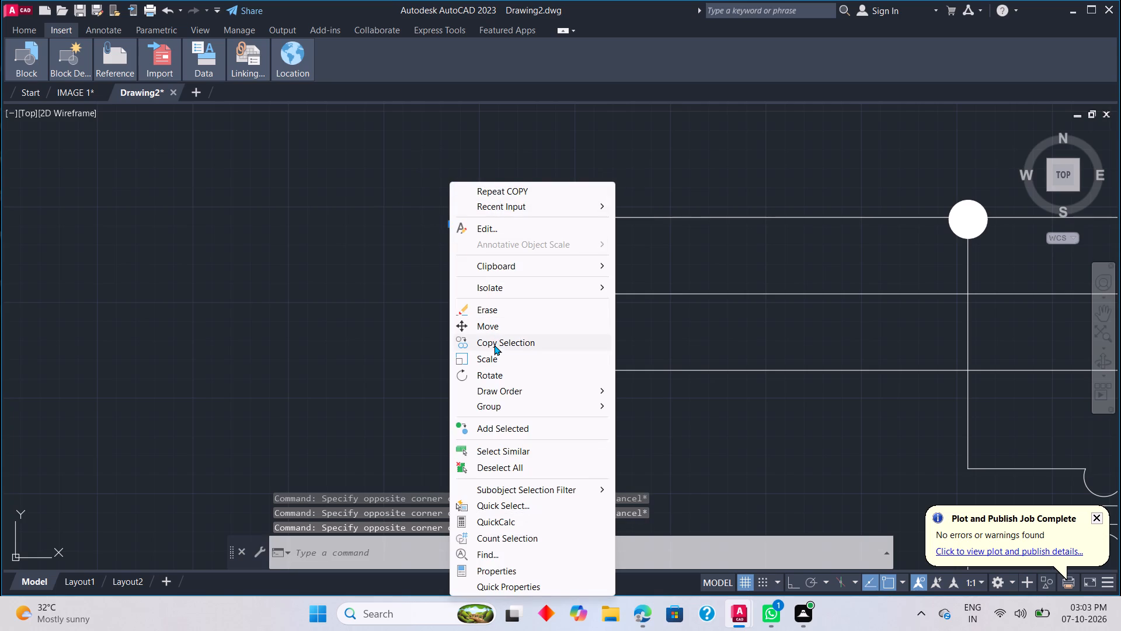
left_click(491, 345)
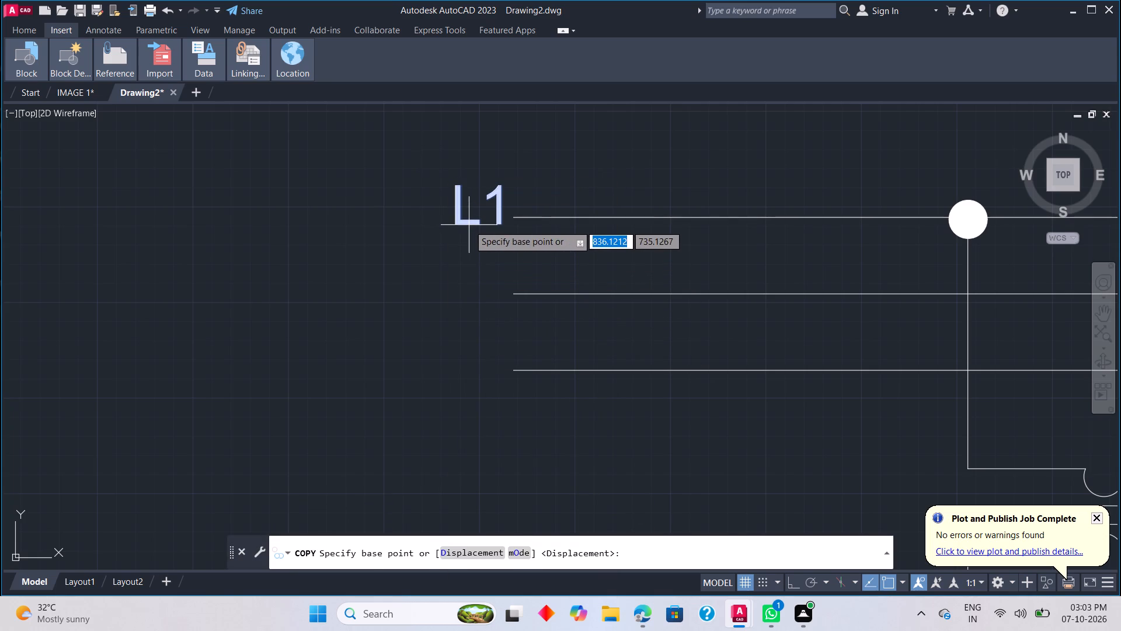
left_click(469, 225)
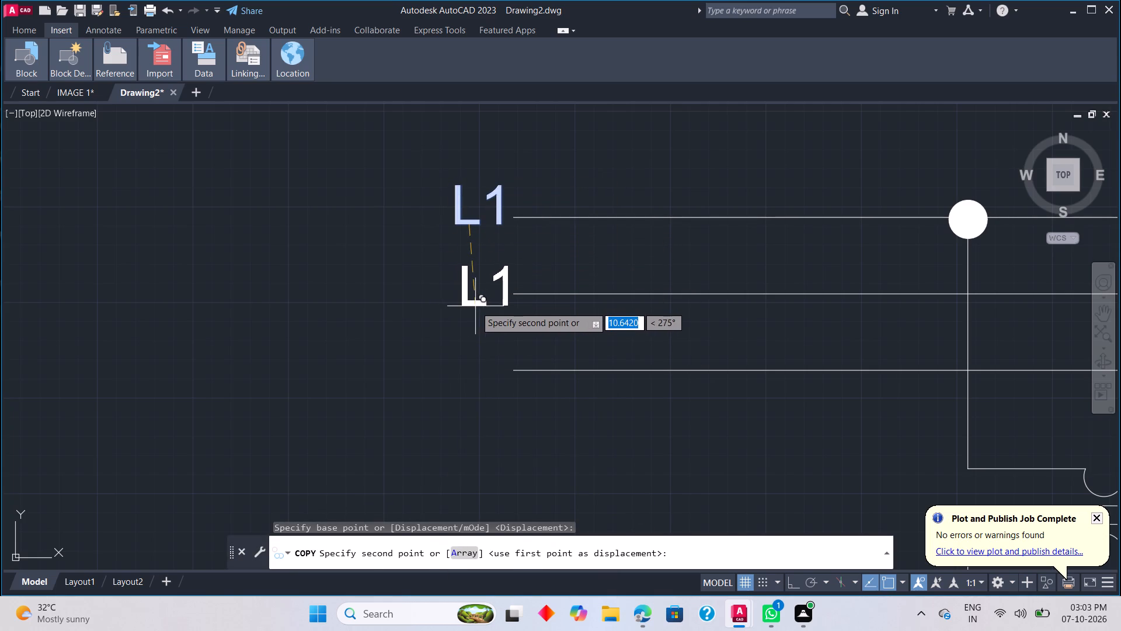
left_click(791, 587)
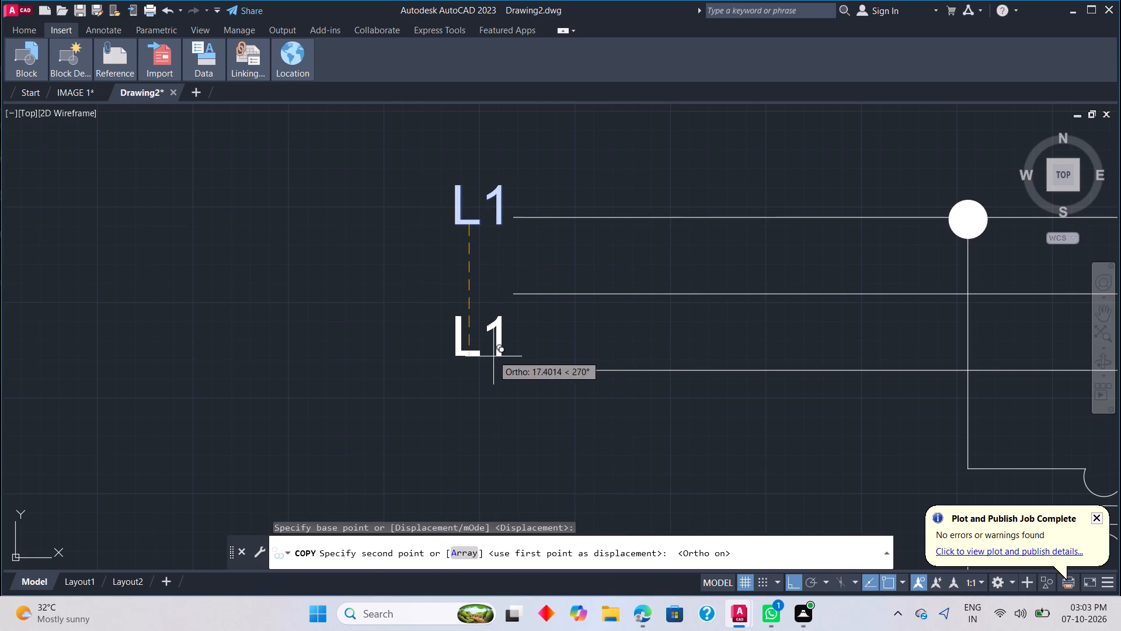
left_click(492, 301)
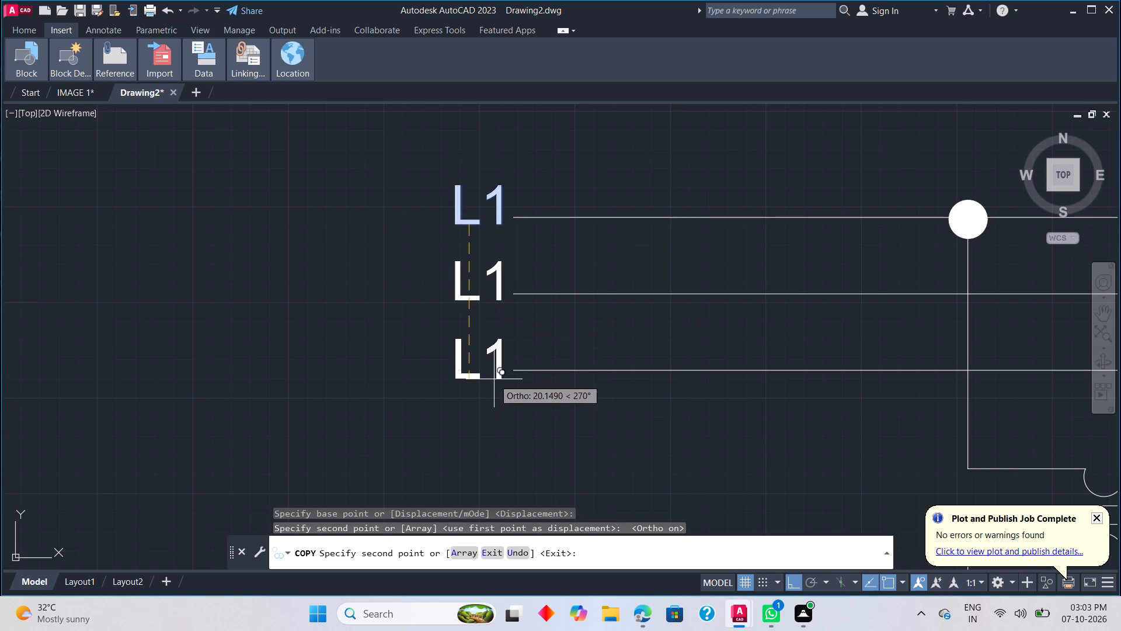
left_click(496, 376)
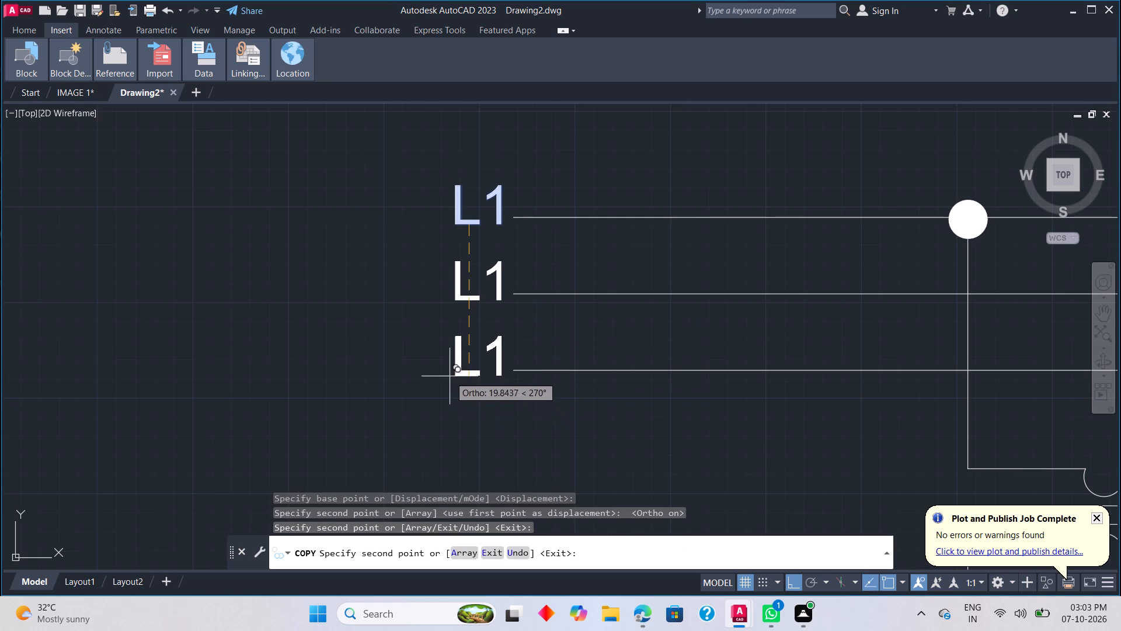
key("Escape")
Change the text of the copied label at the middle supply line to L2.
double_click(467, 297)
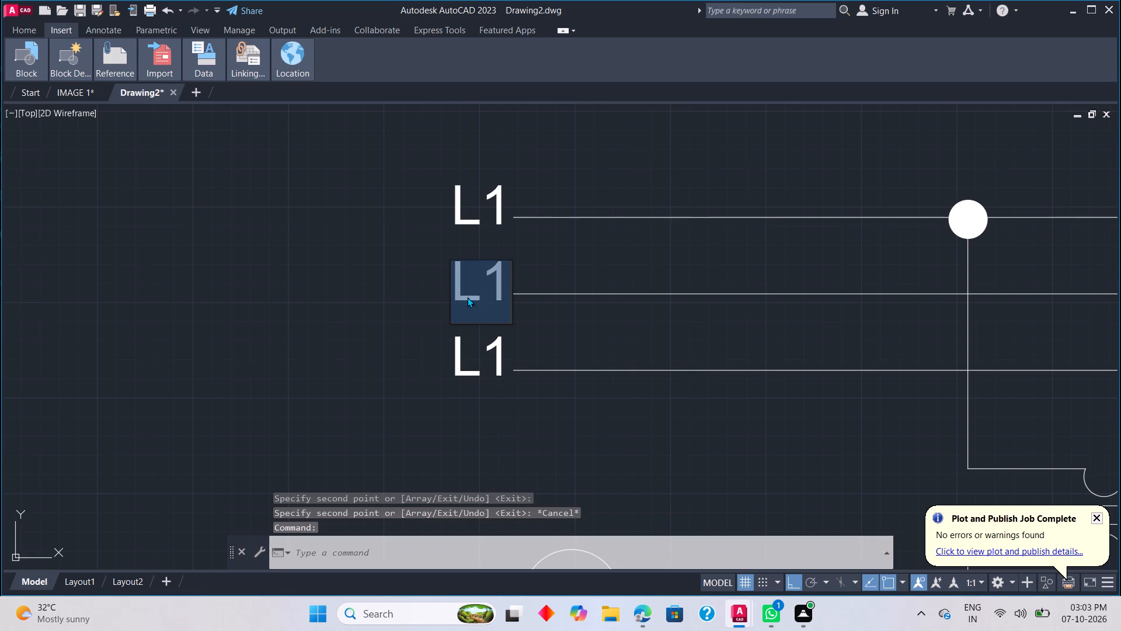
left_click(489, 286)
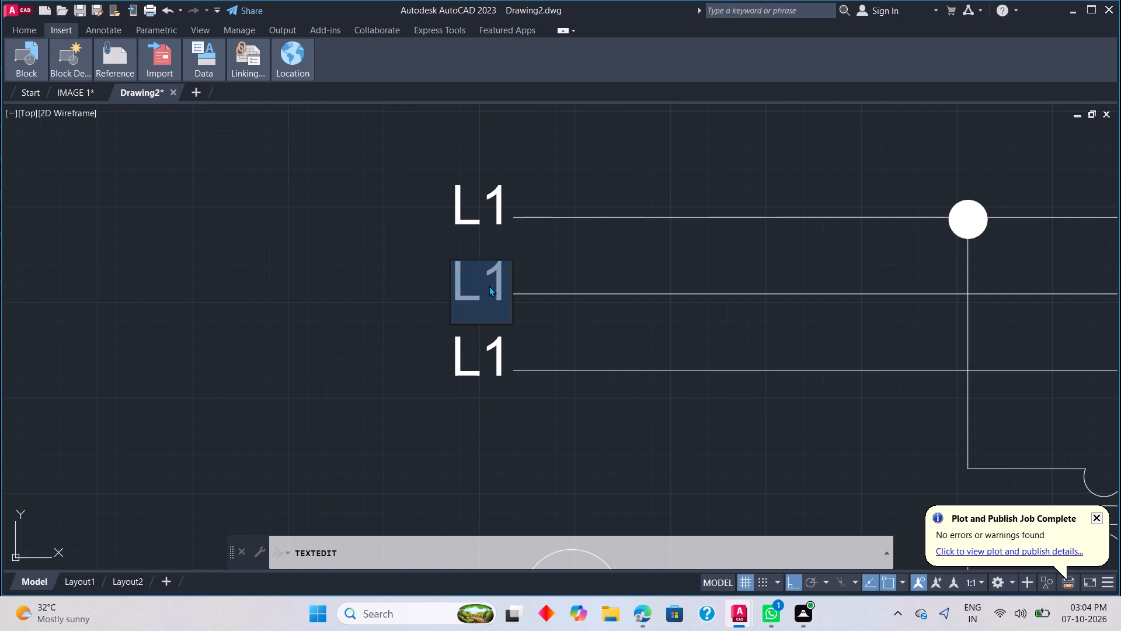
left_click(502, 285)
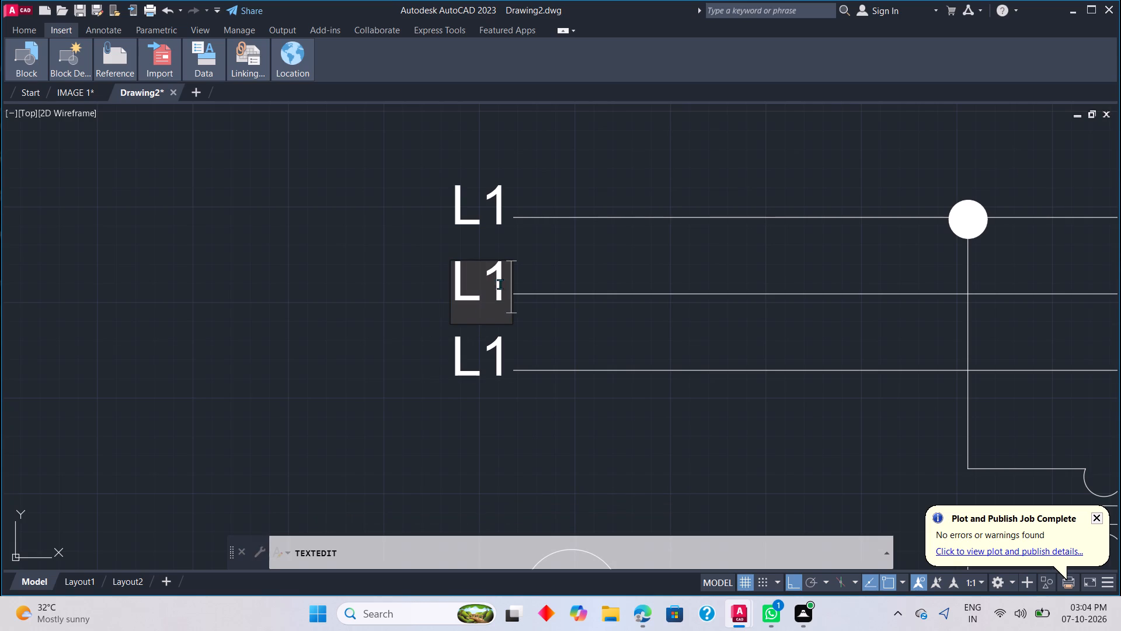
key("BackSpace")
key("2")
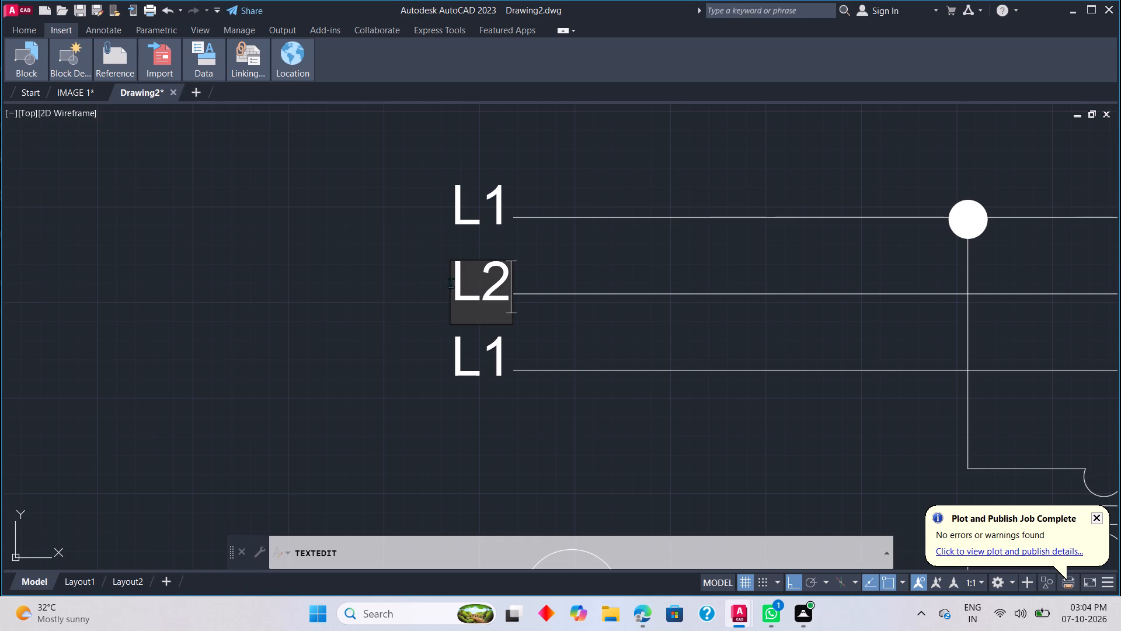
left_click(477, 290)
key("space")
type("B")
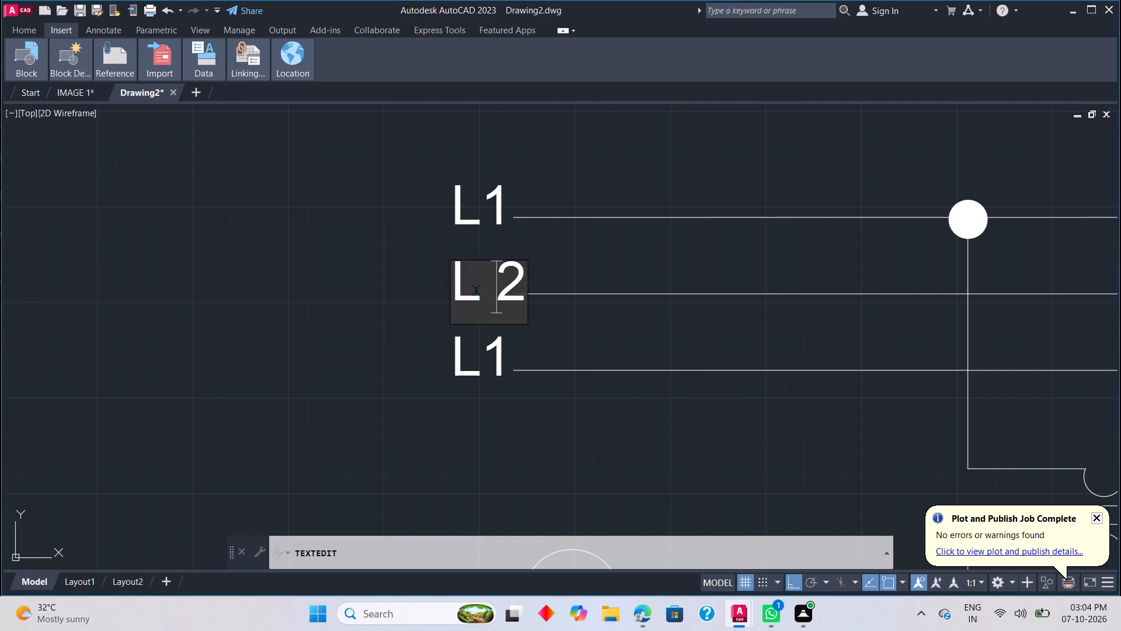
key("BackSpace")
key("BackSpace")
key("space")
key("BackSpace")
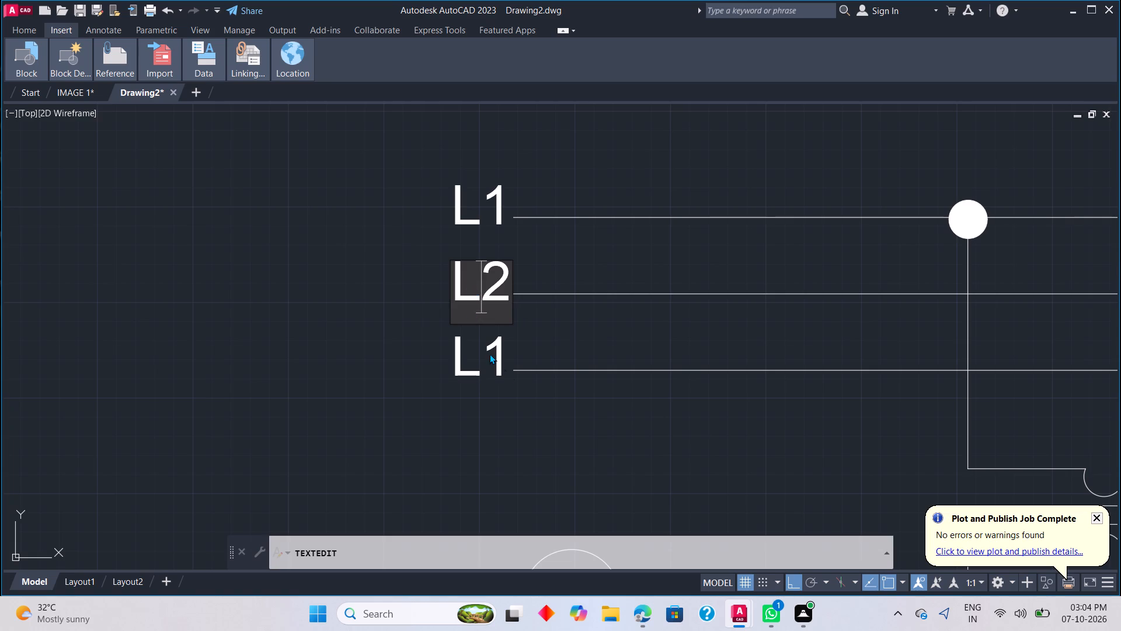
left_click(489, 395)
Change the text of the copied label at the bottom supply line to L3.
left_click(487, 358)
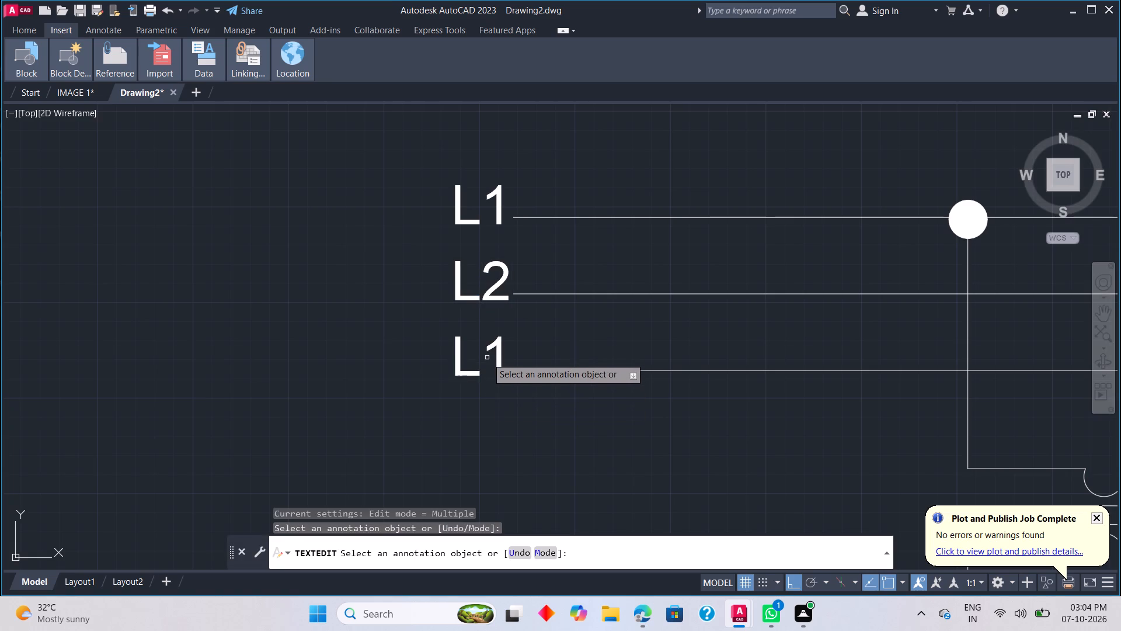
double_click(462, 370)
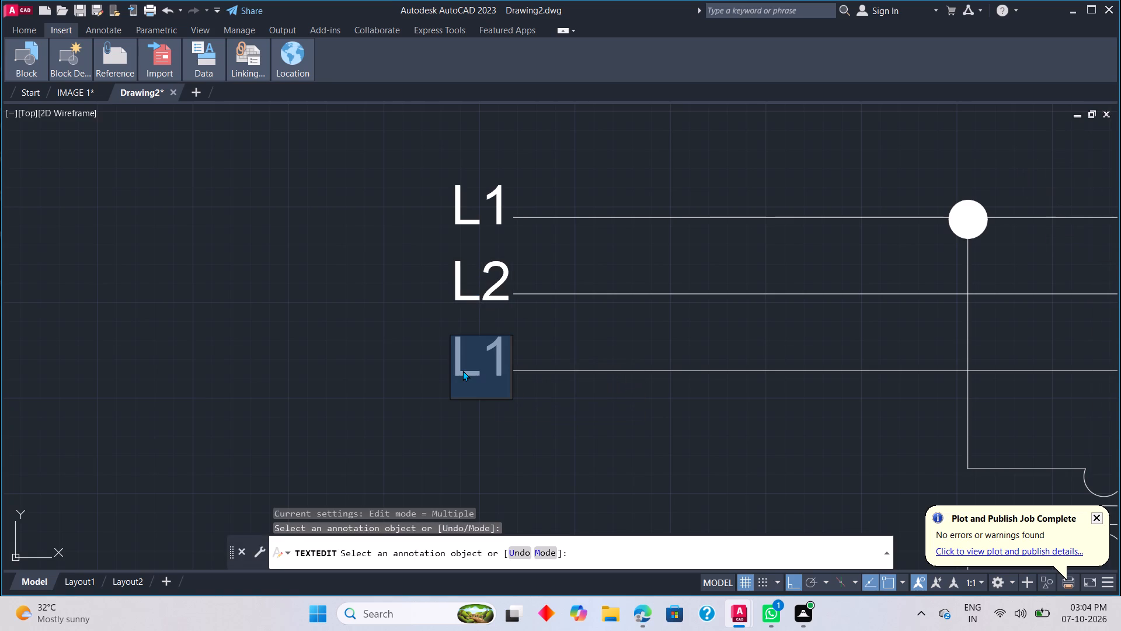
key("space")
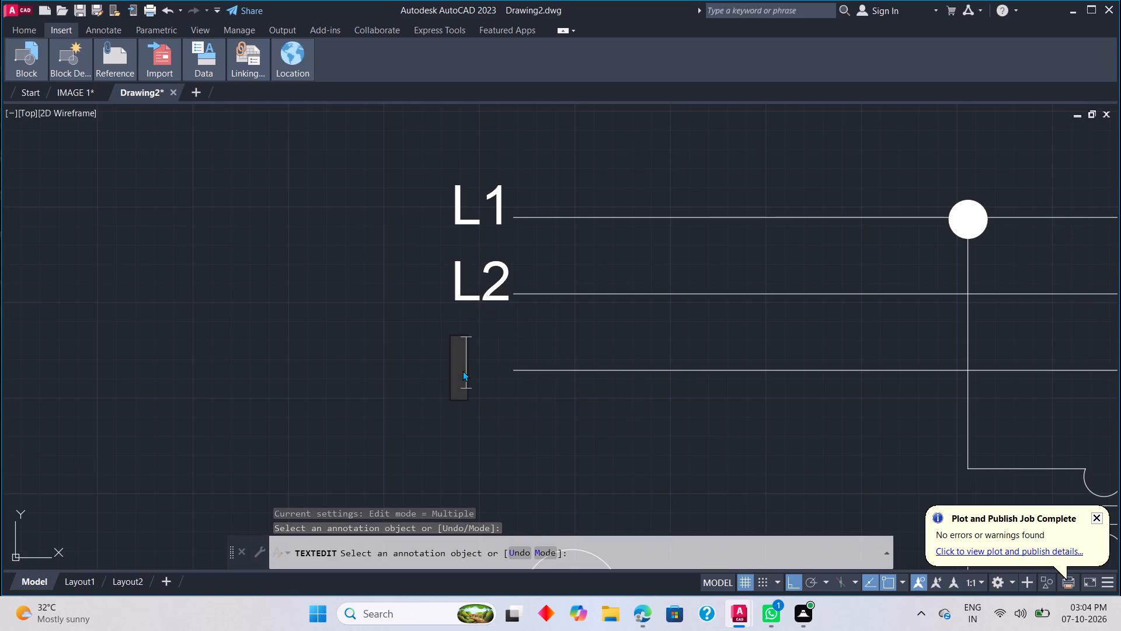
type("L3")
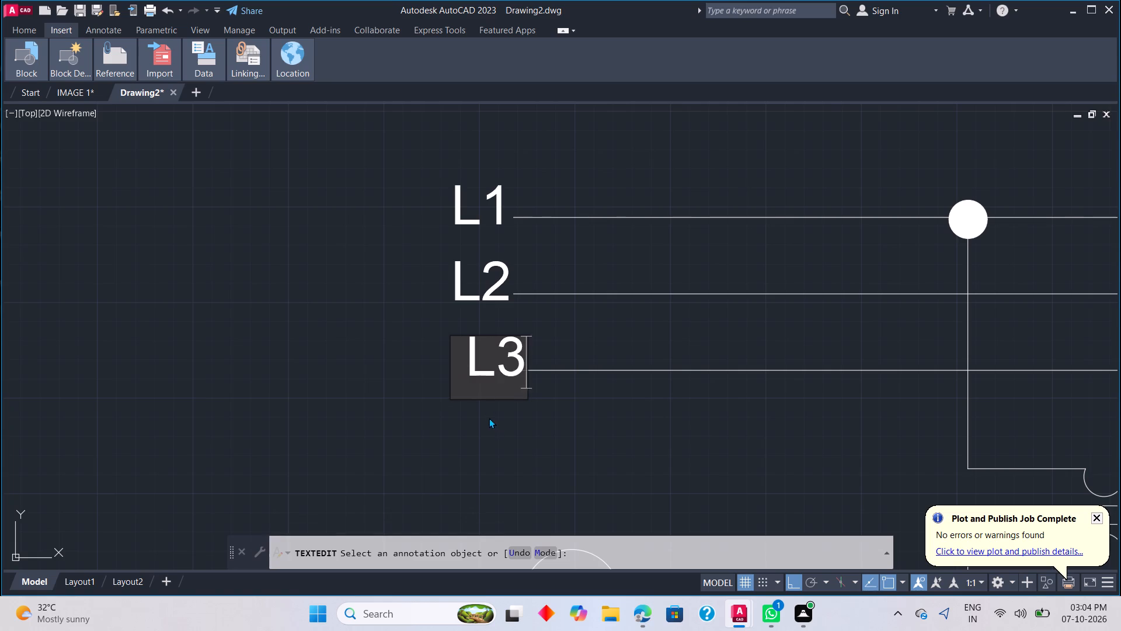
left_click(489, 418)
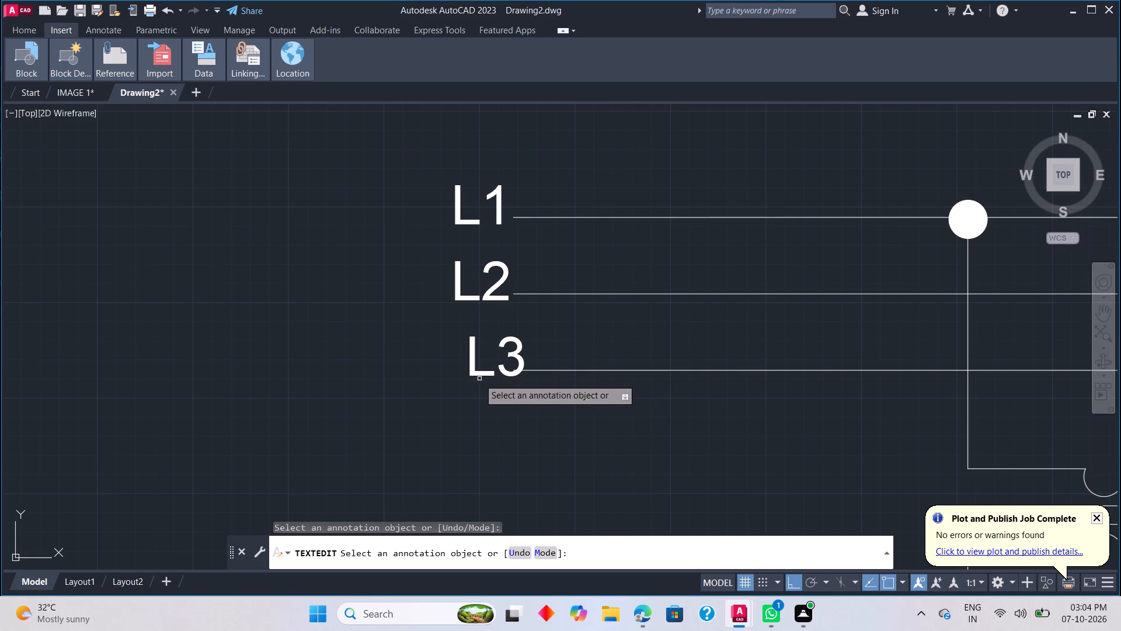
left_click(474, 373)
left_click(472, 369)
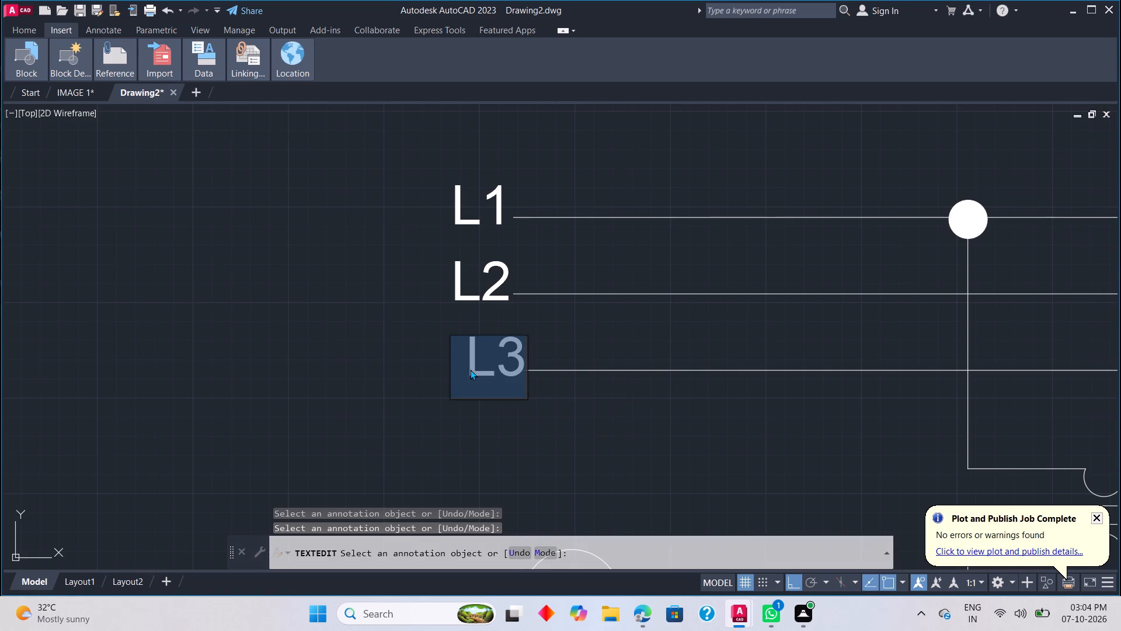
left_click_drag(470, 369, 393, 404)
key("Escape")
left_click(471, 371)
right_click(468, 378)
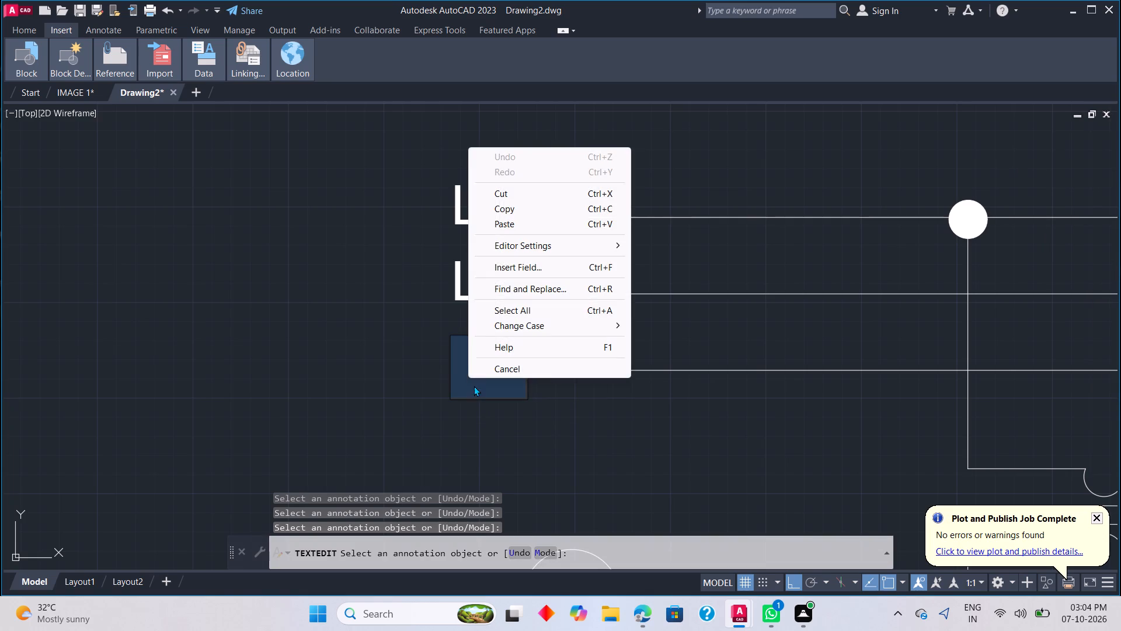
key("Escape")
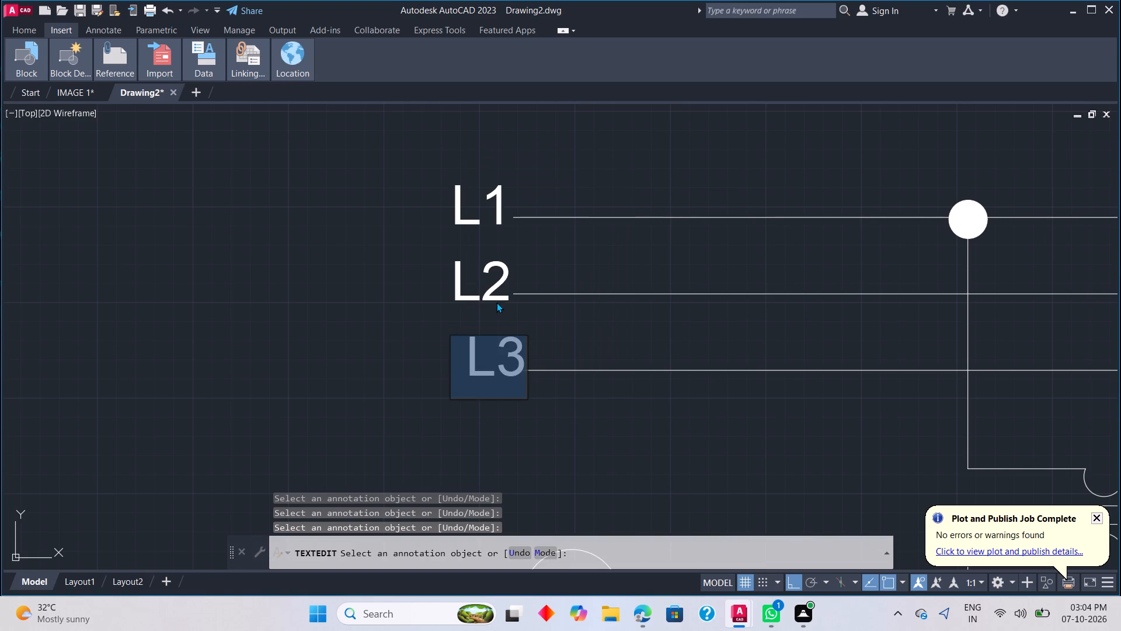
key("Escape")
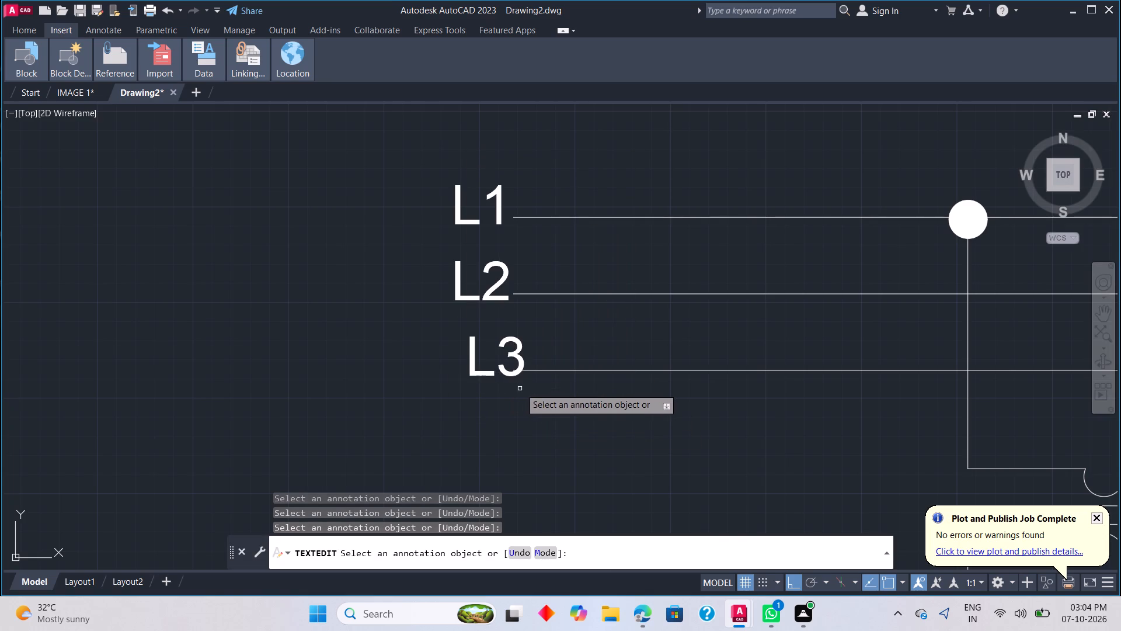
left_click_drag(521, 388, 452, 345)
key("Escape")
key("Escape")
Move the L3 label slightly left so it lines up under the L1 and L2 labels, clear of the bottom supply line.
left_click_drag(517, 377, 477, 359)
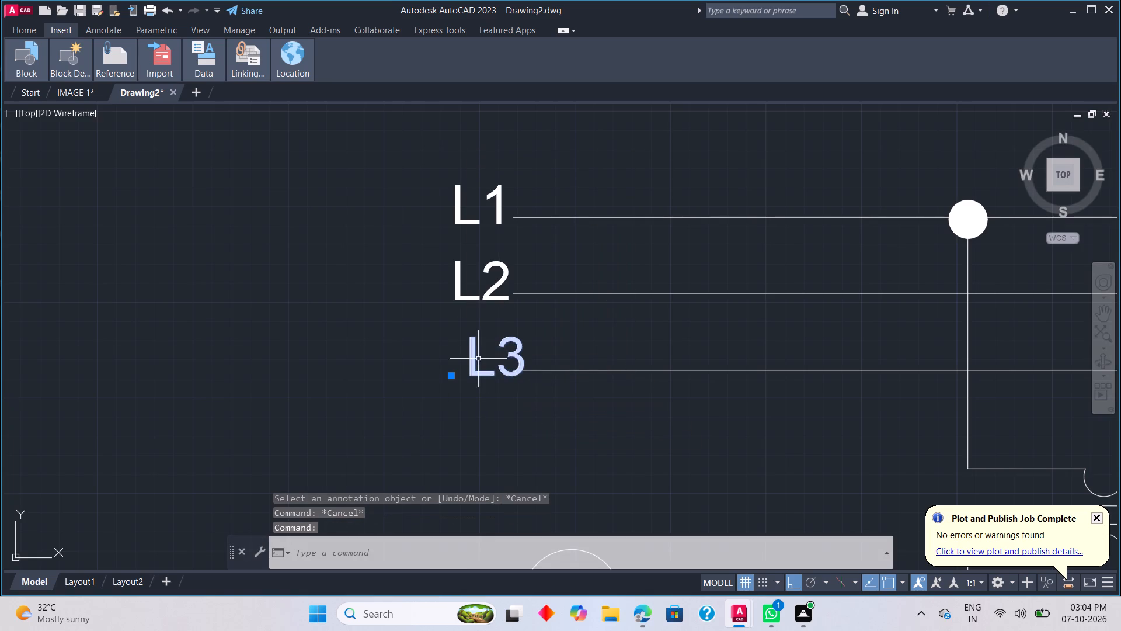
left_click_drag(449, 375, 436, 386)
left_click(436, 386)
scroll(488, 409, "down", 2)
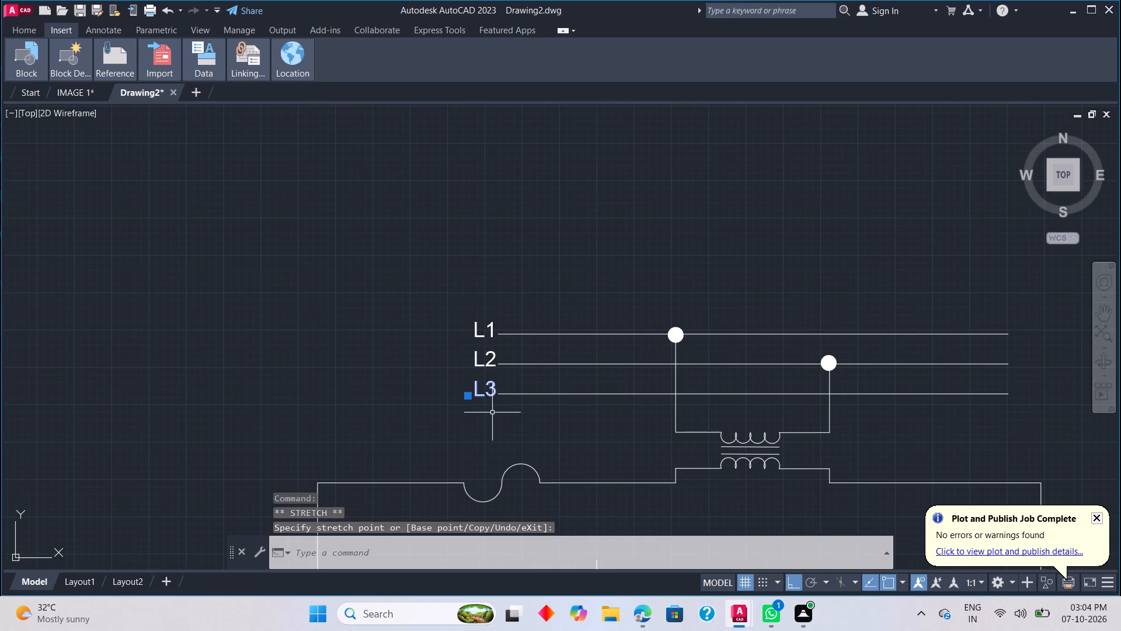
scroll(555, 450, "down", 1)
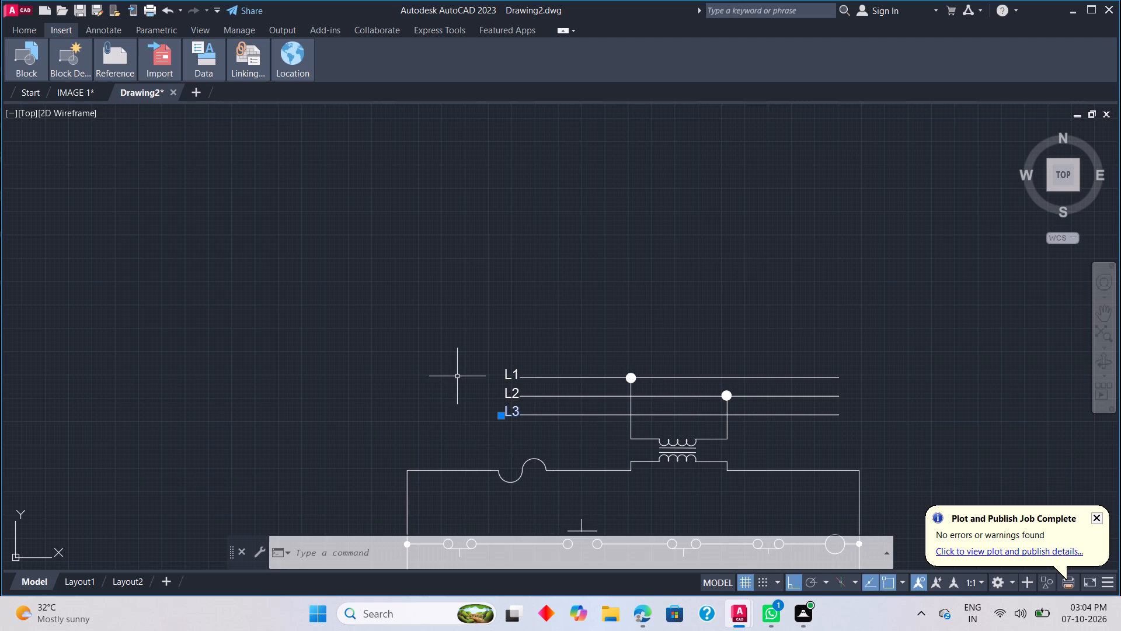
key("Escape")
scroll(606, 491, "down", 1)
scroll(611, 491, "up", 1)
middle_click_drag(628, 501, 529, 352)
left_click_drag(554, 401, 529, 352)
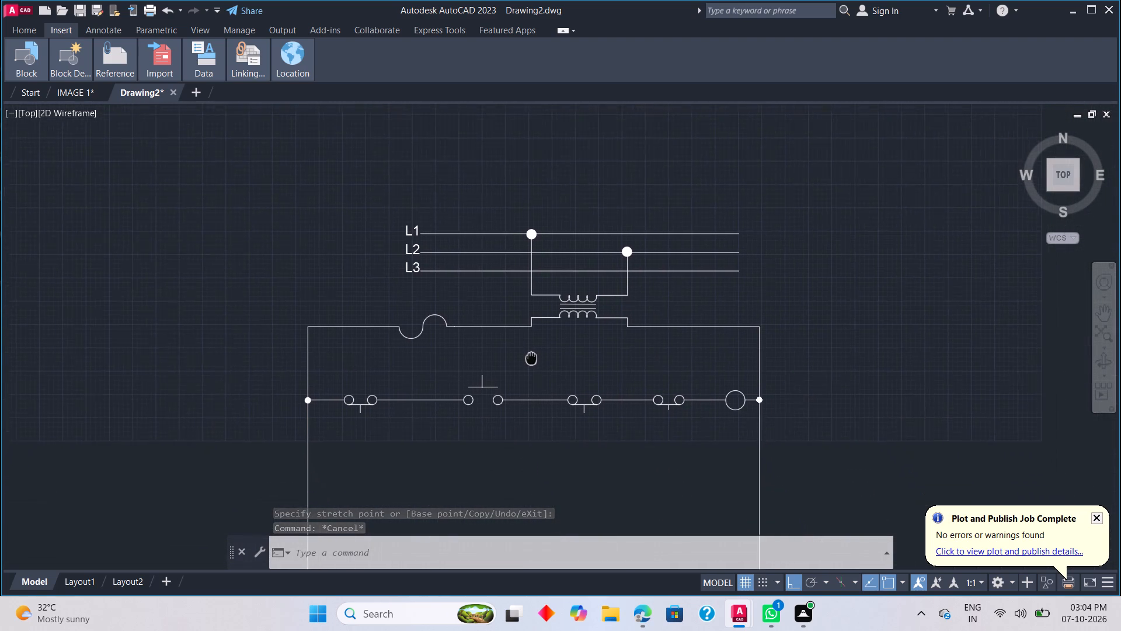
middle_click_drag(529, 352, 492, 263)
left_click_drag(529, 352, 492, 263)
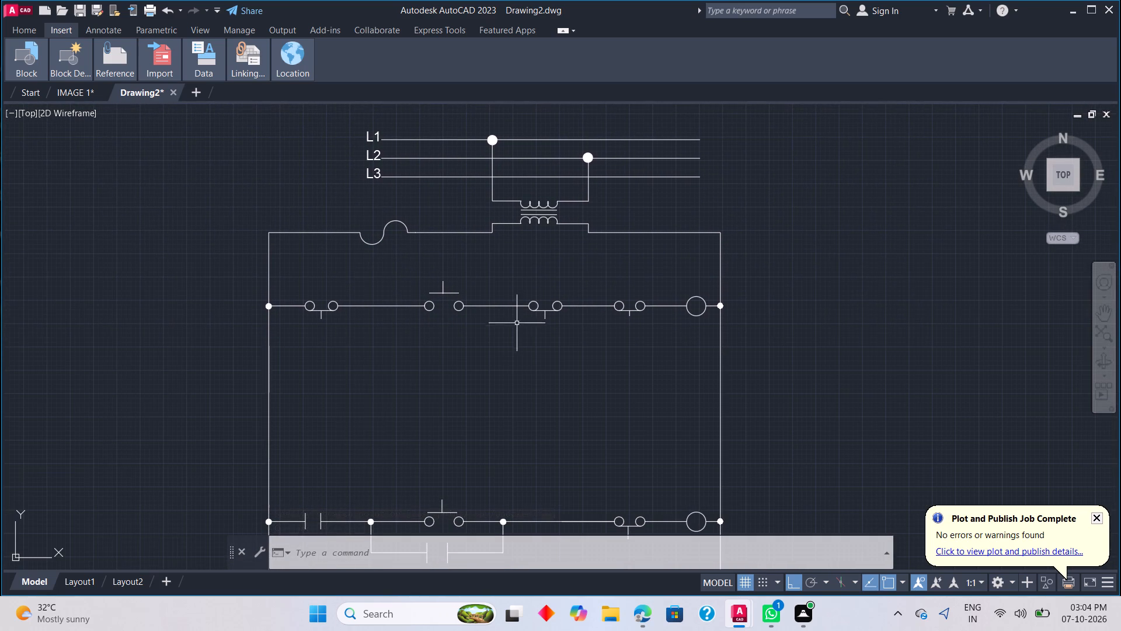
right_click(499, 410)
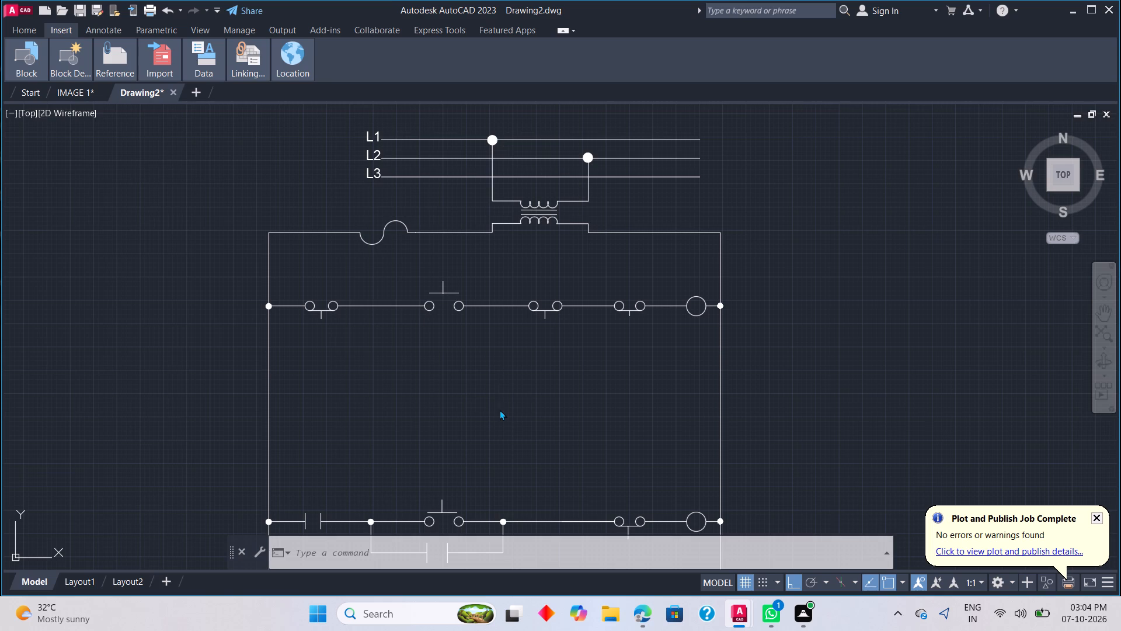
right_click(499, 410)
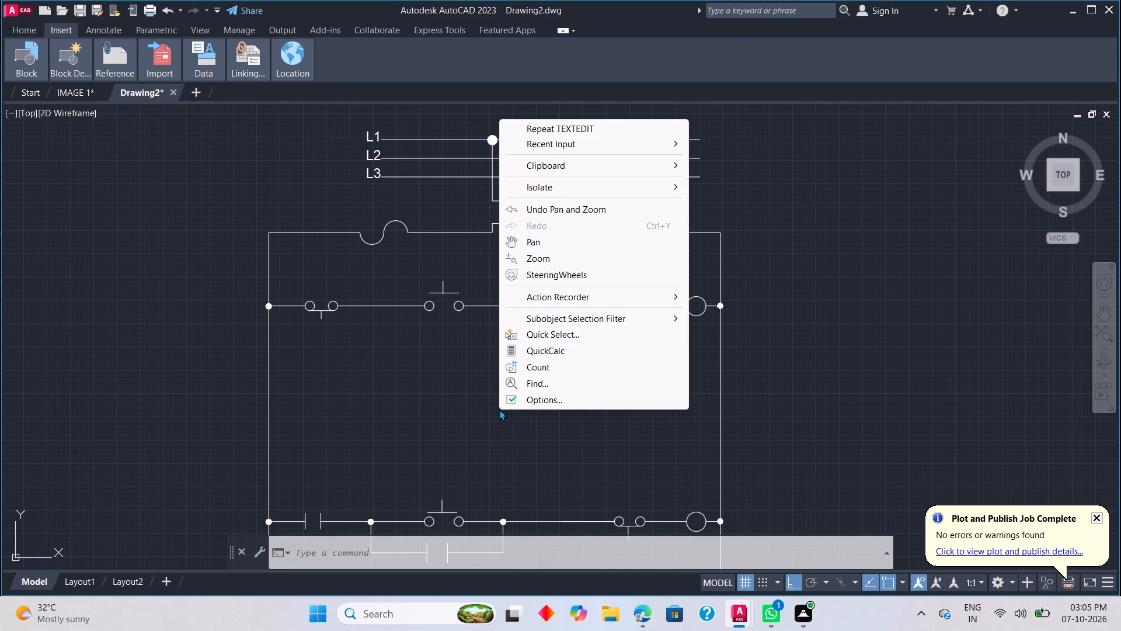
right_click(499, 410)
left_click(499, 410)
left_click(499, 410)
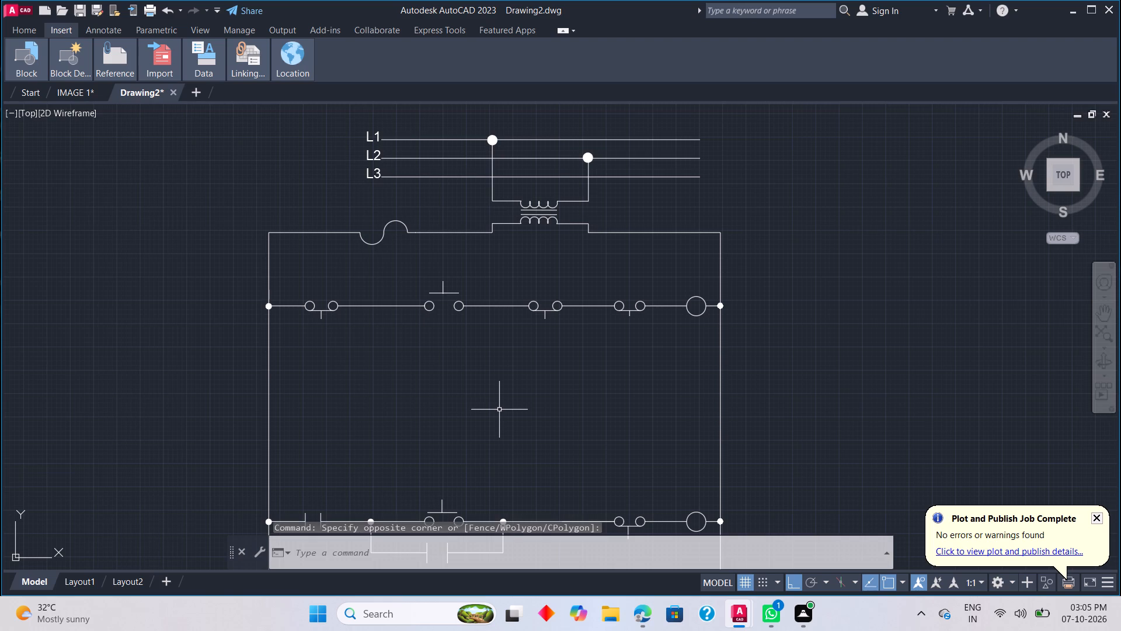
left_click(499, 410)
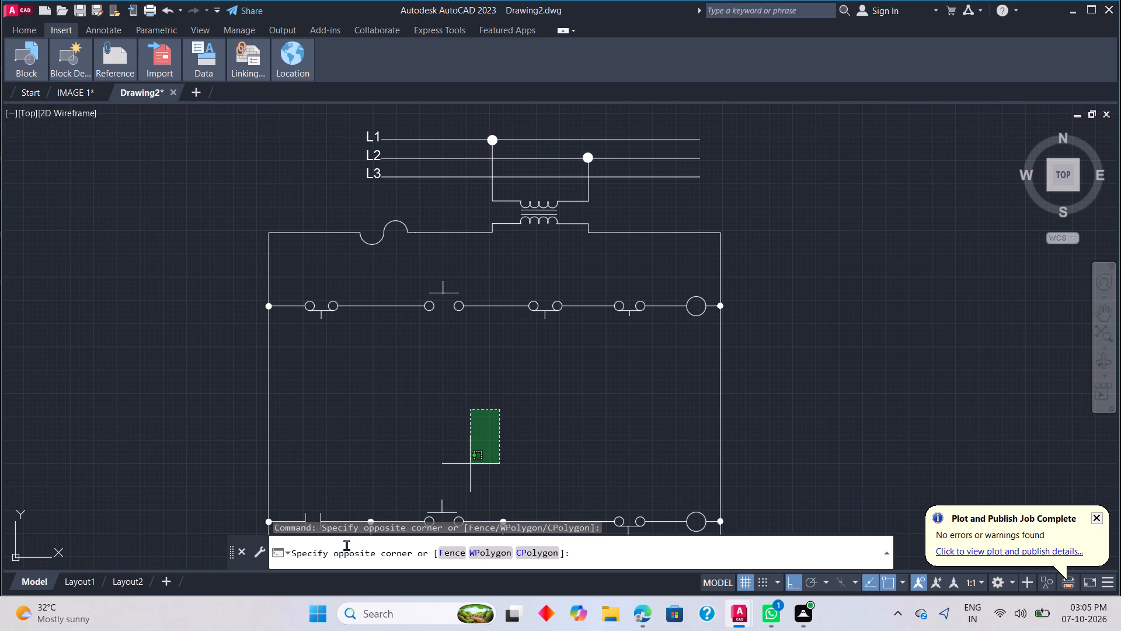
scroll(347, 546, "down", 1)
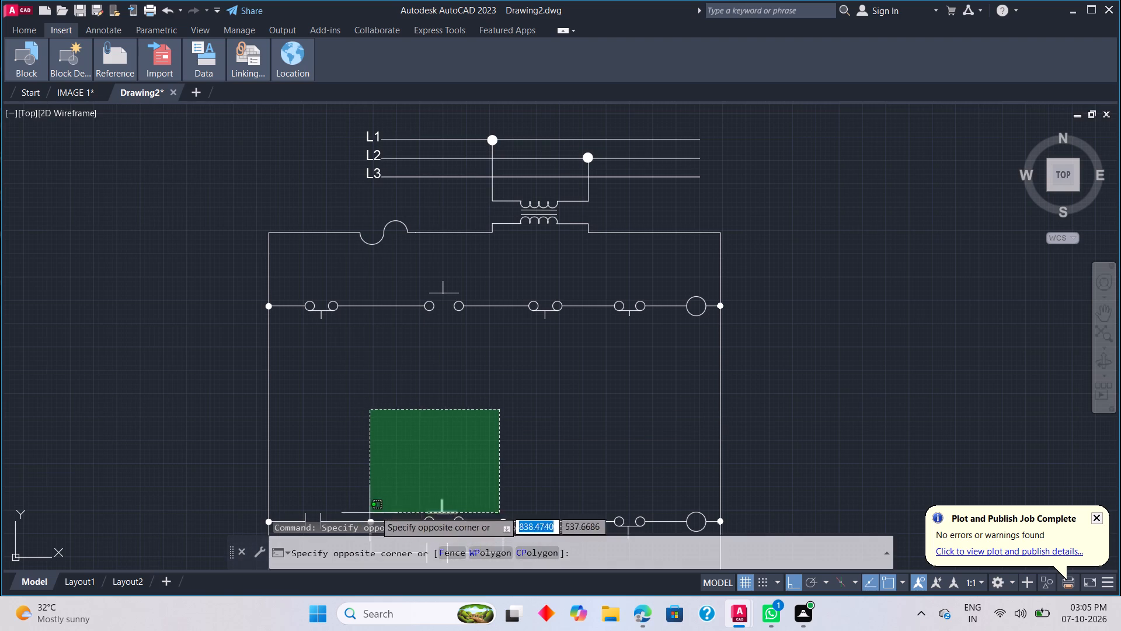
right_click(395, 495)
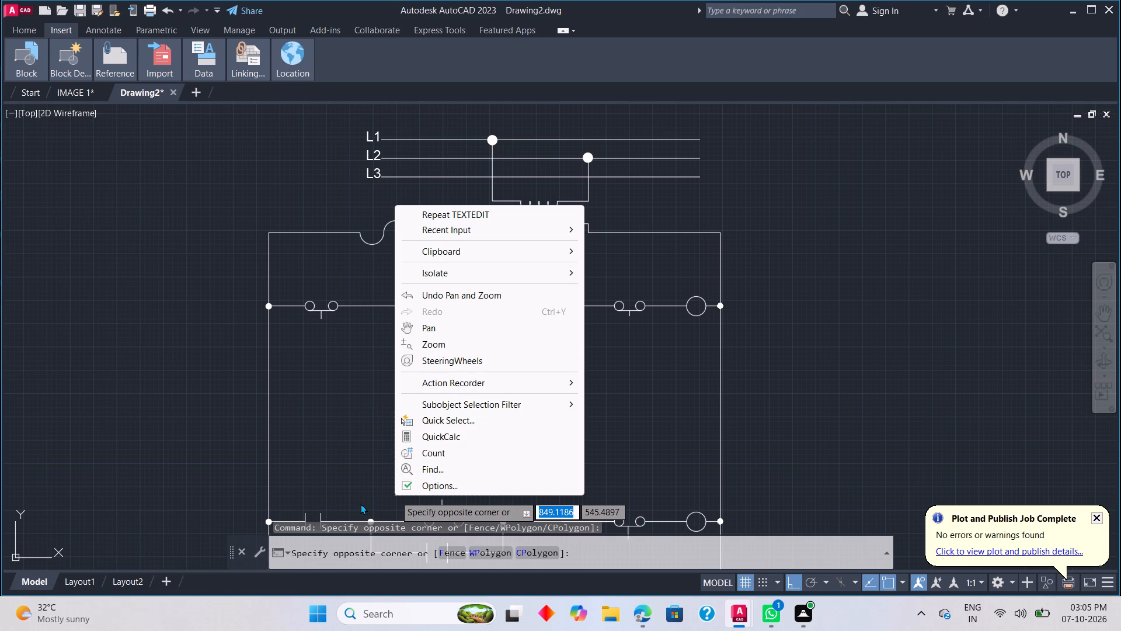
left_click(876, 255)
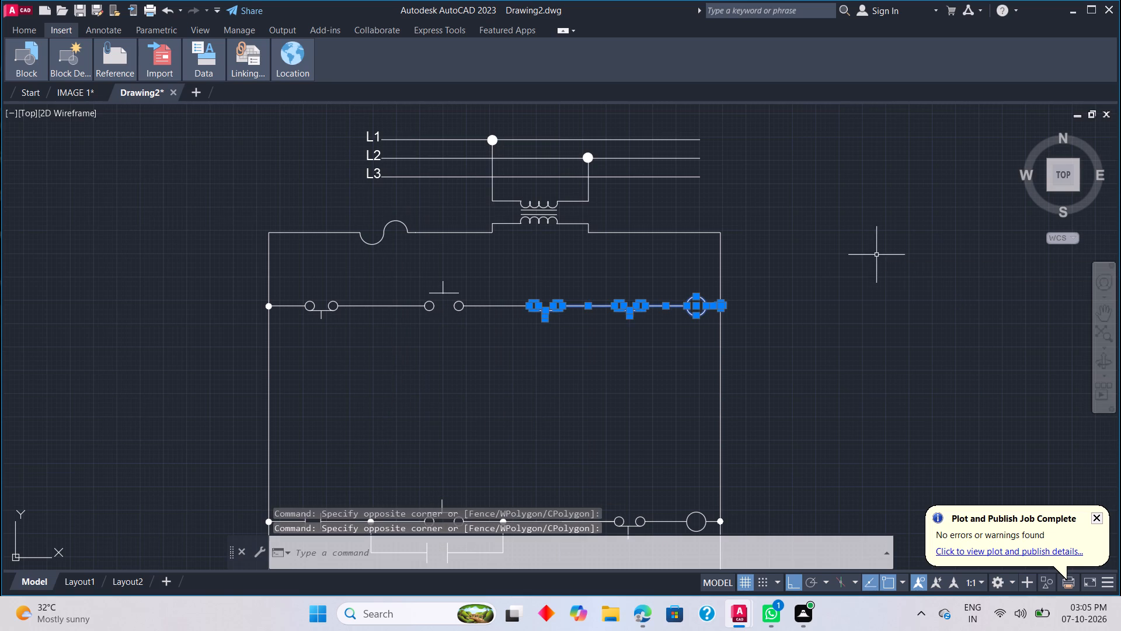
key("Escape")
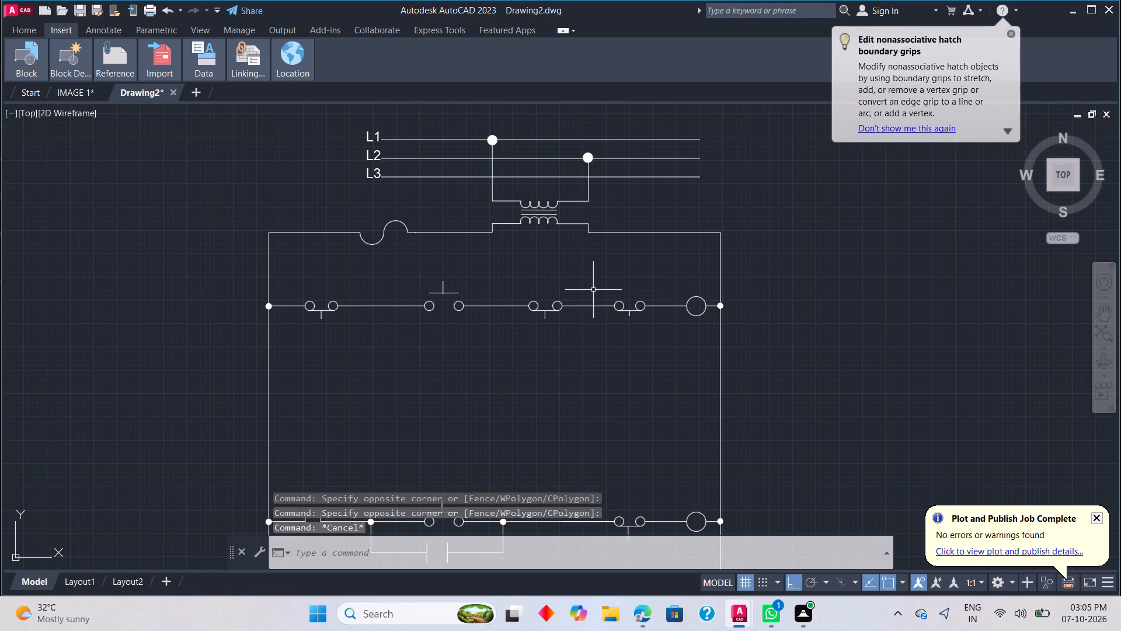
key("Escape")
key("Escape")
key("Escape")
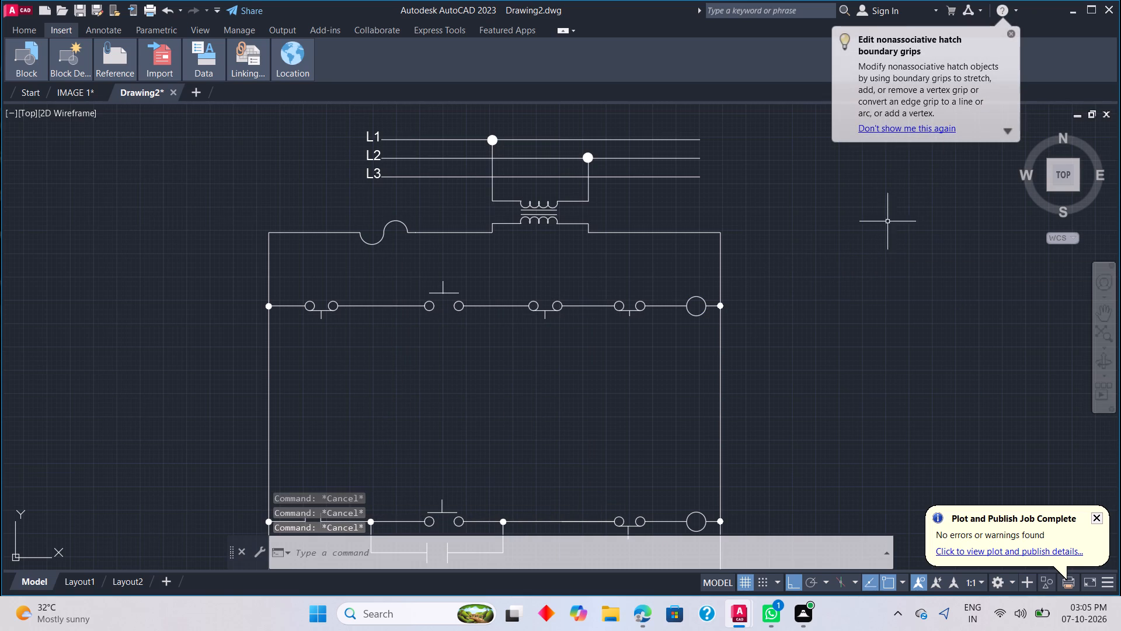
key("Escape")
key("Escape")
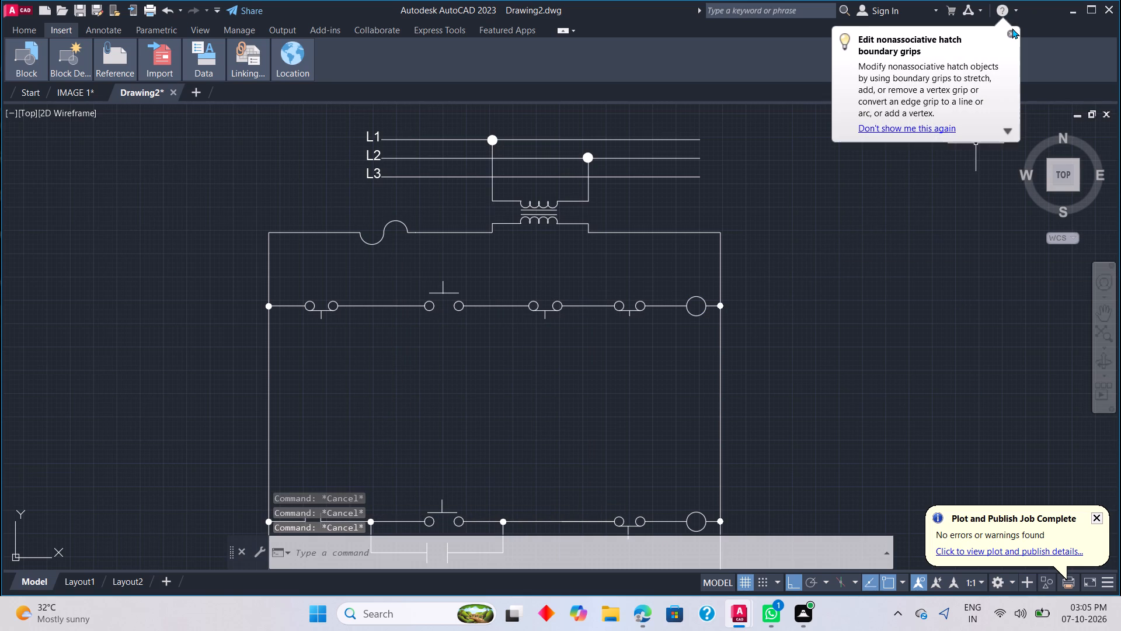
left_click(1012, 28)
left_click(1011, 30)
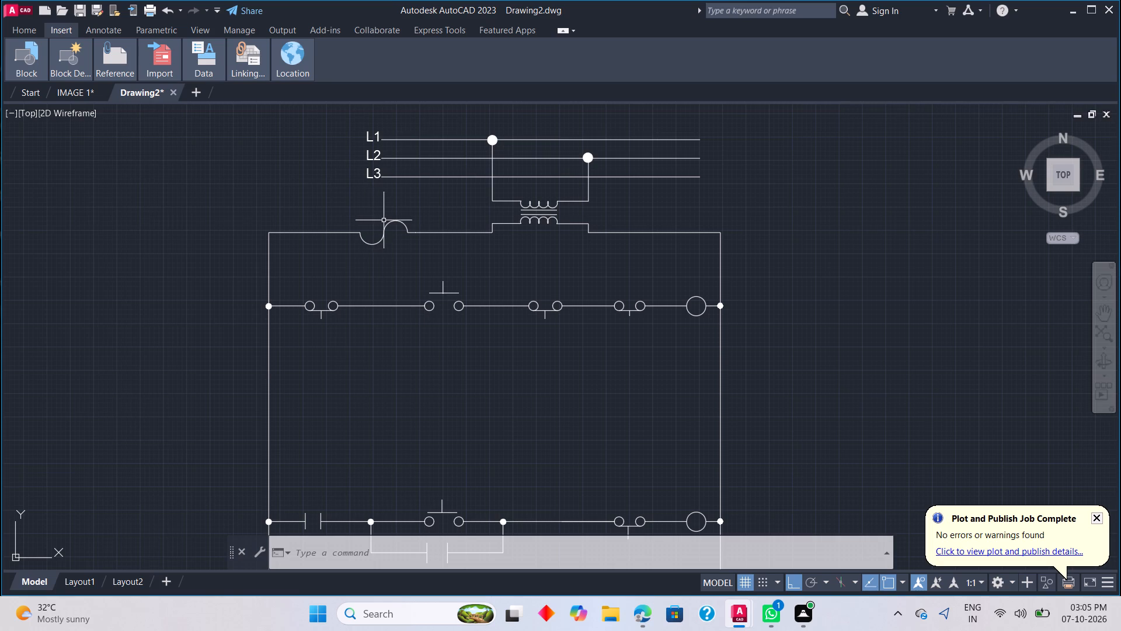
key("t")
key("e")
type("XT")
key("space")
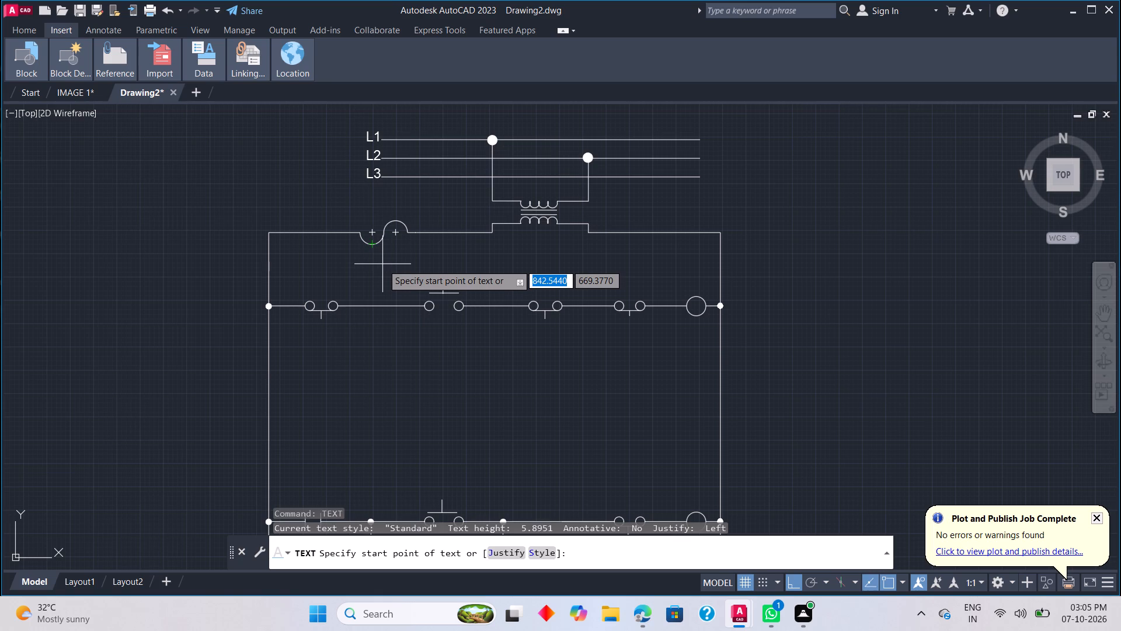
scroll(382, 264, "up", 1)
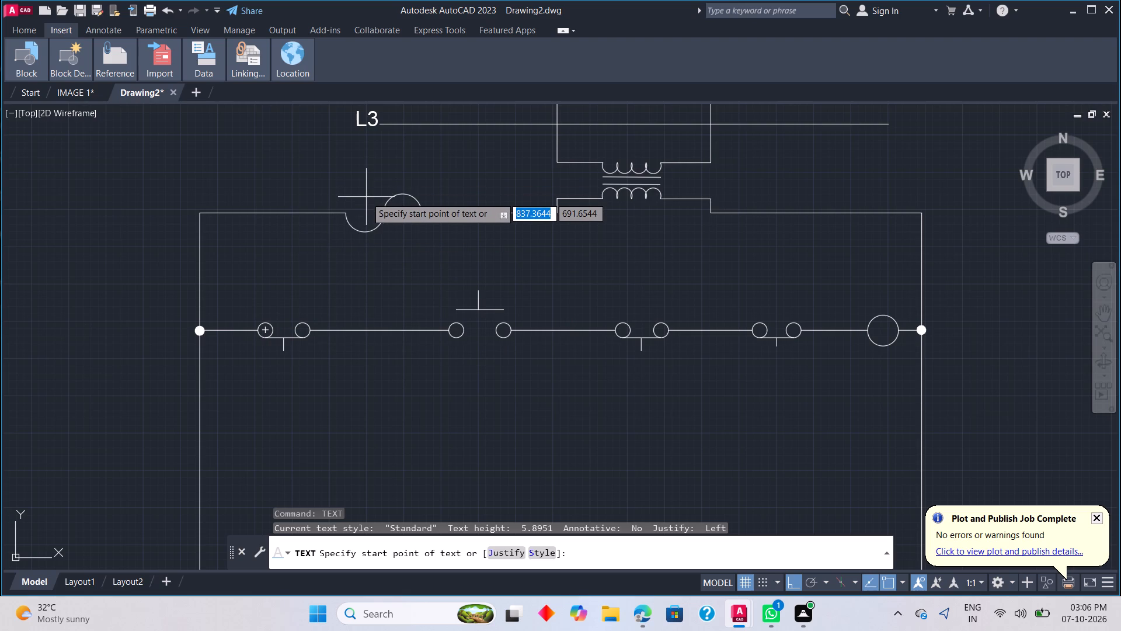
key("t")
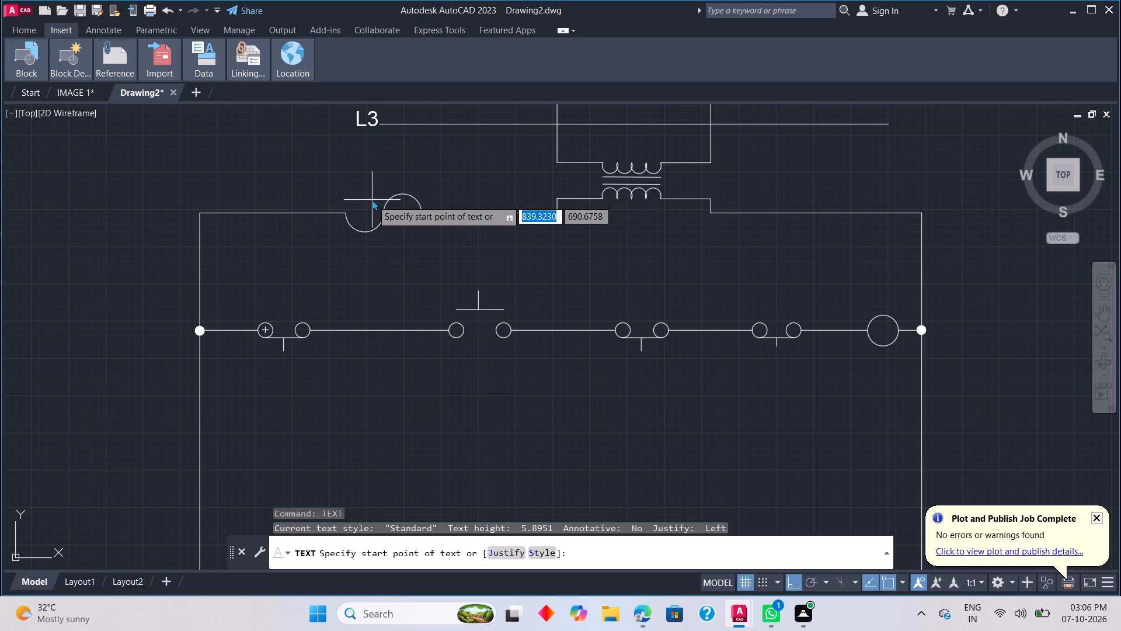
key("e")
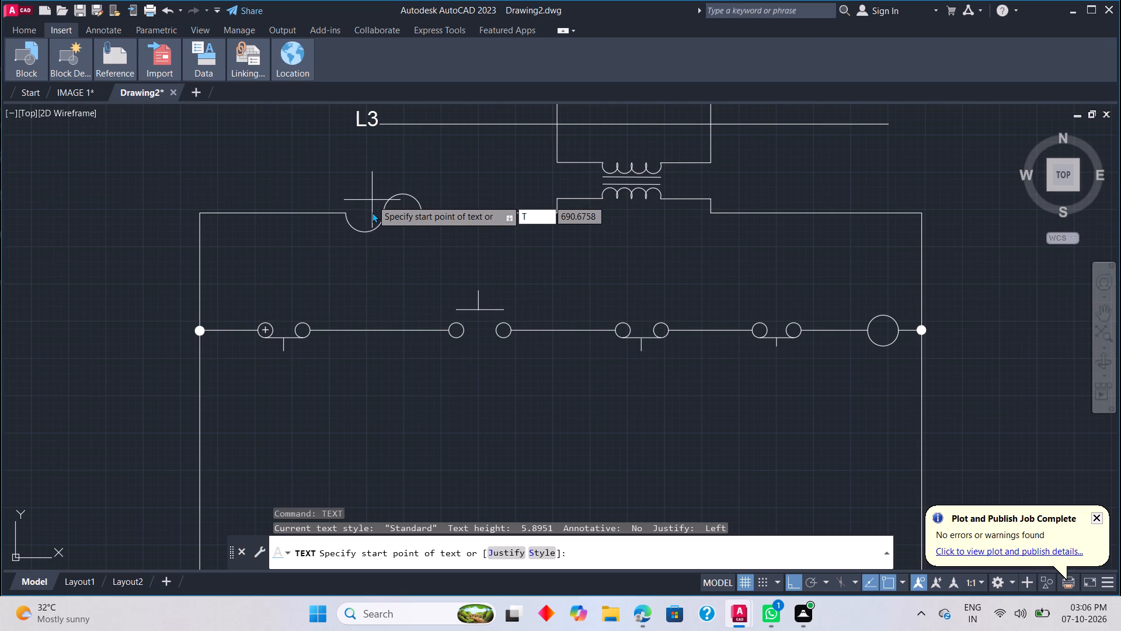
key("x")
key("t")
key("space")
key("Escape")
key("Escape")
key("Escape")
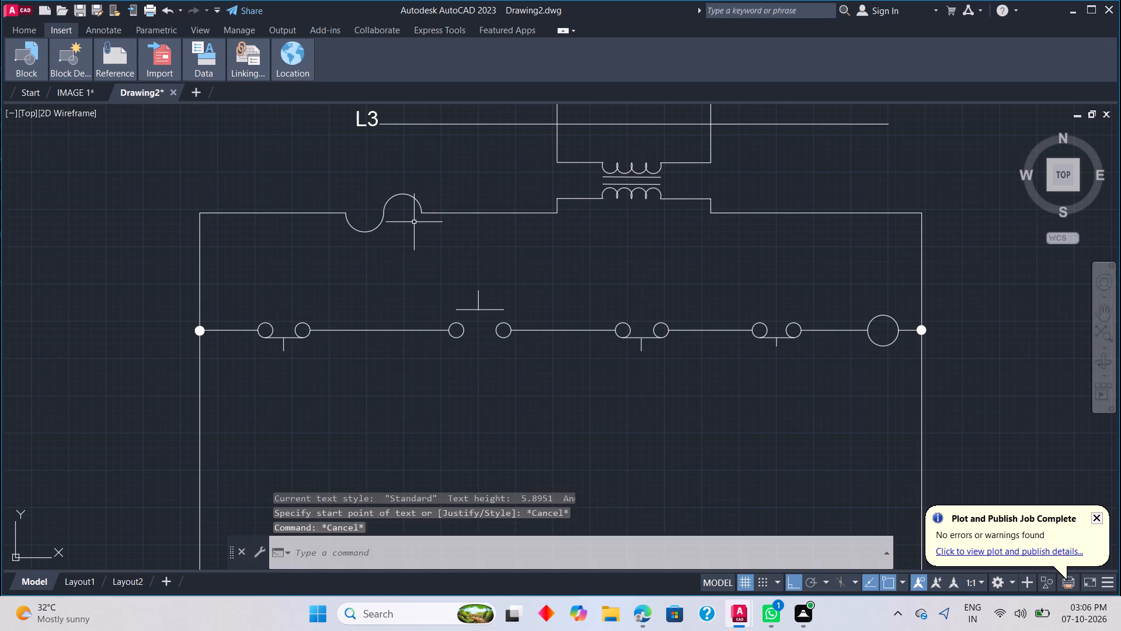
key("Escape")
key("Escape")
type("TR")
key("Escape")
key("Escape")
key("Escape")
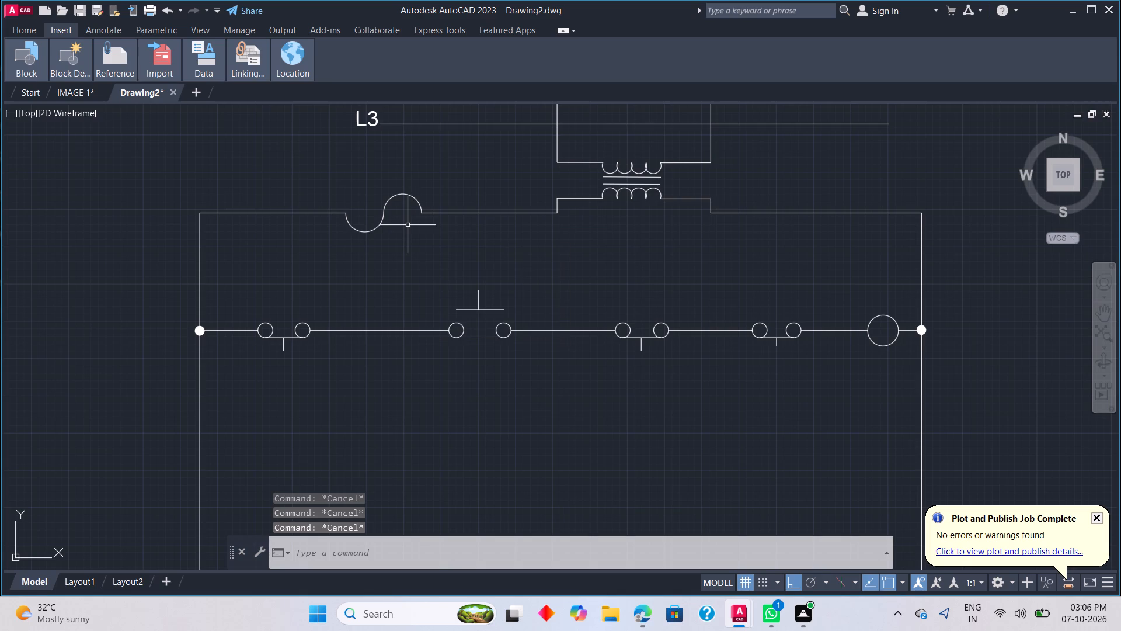
Add the single-line text FUSE above the fuse symbol, about 7.2 units high with a 180° rotation.
type("TE")
key("x")
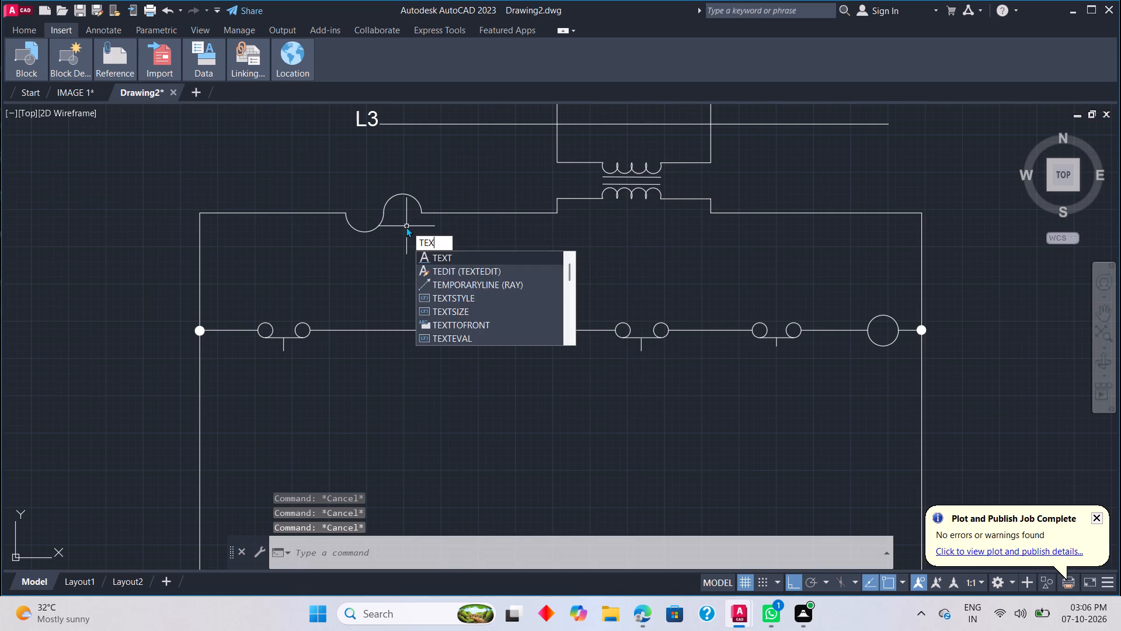
key("t")
key("space")
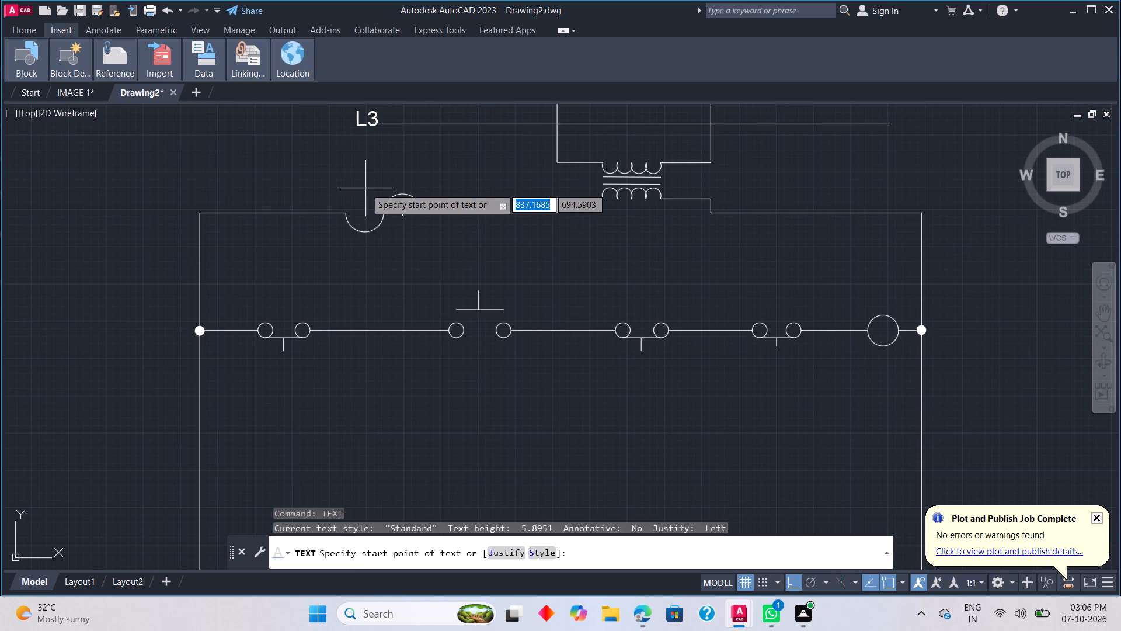
left_click(365, 188)
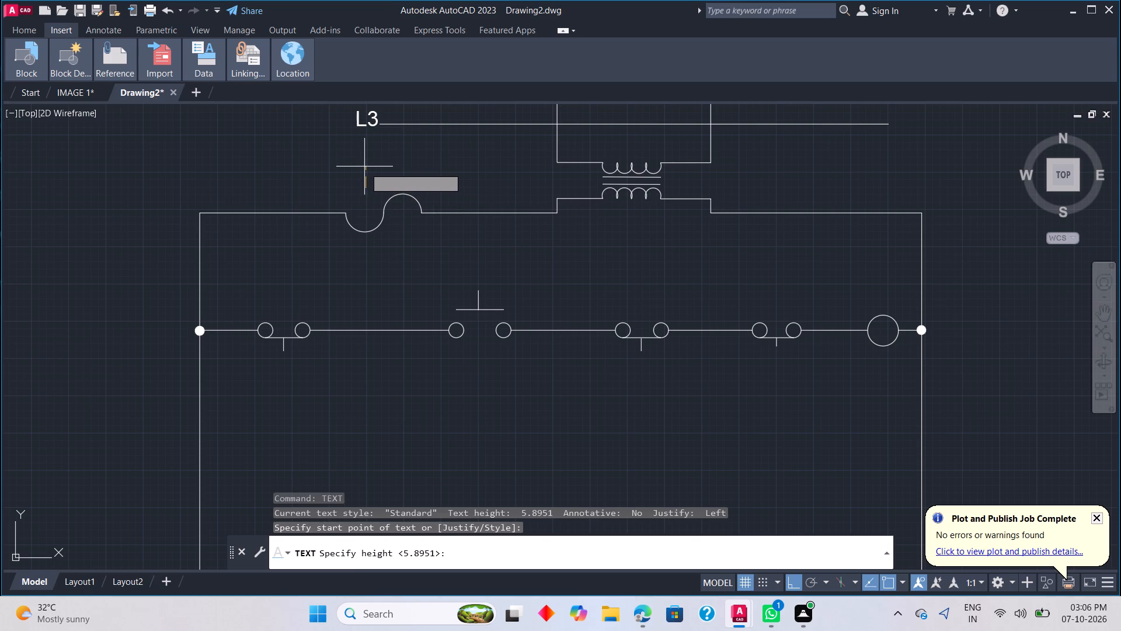
left_click(365, 167)
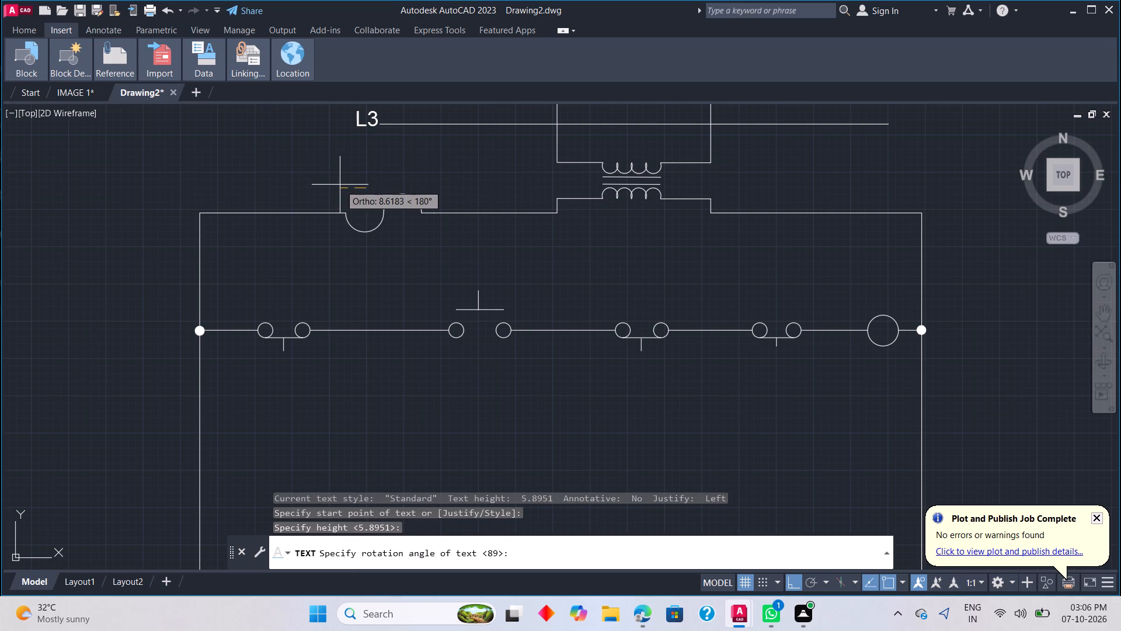
left_click(340, 185)
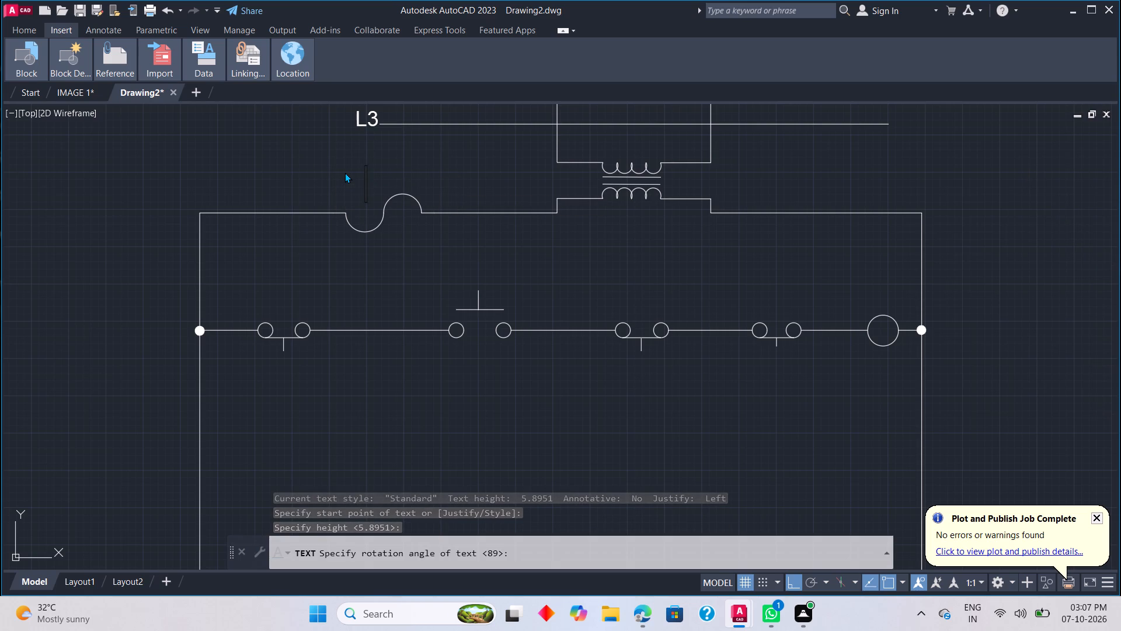
type("FU")
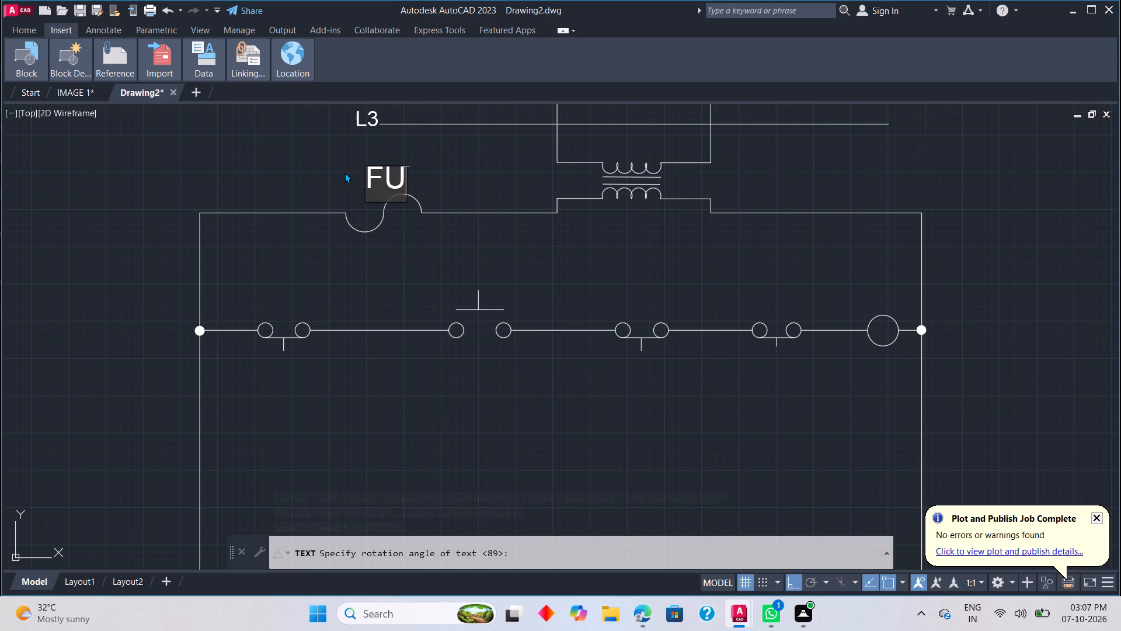
type("SE")
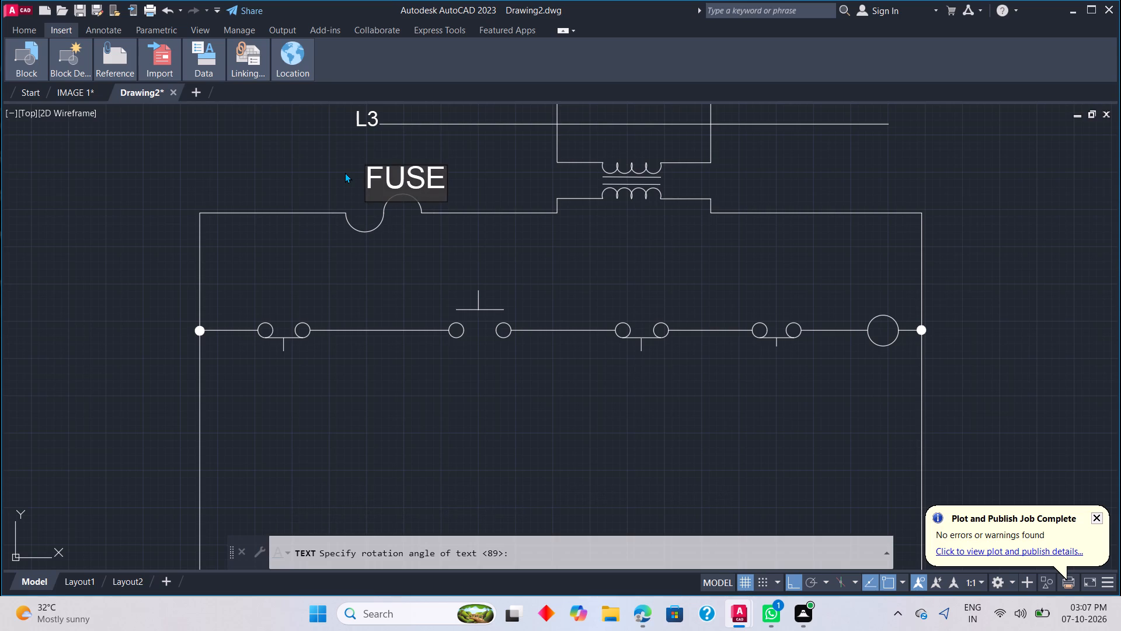
left_click(468, 182)
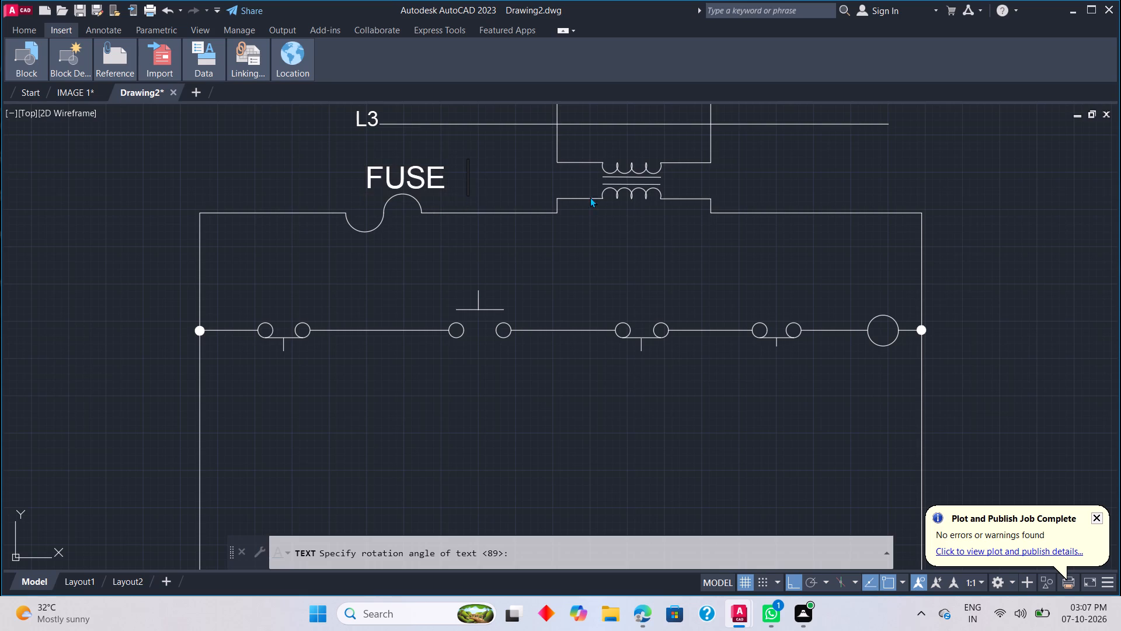
left_click(625, 214)
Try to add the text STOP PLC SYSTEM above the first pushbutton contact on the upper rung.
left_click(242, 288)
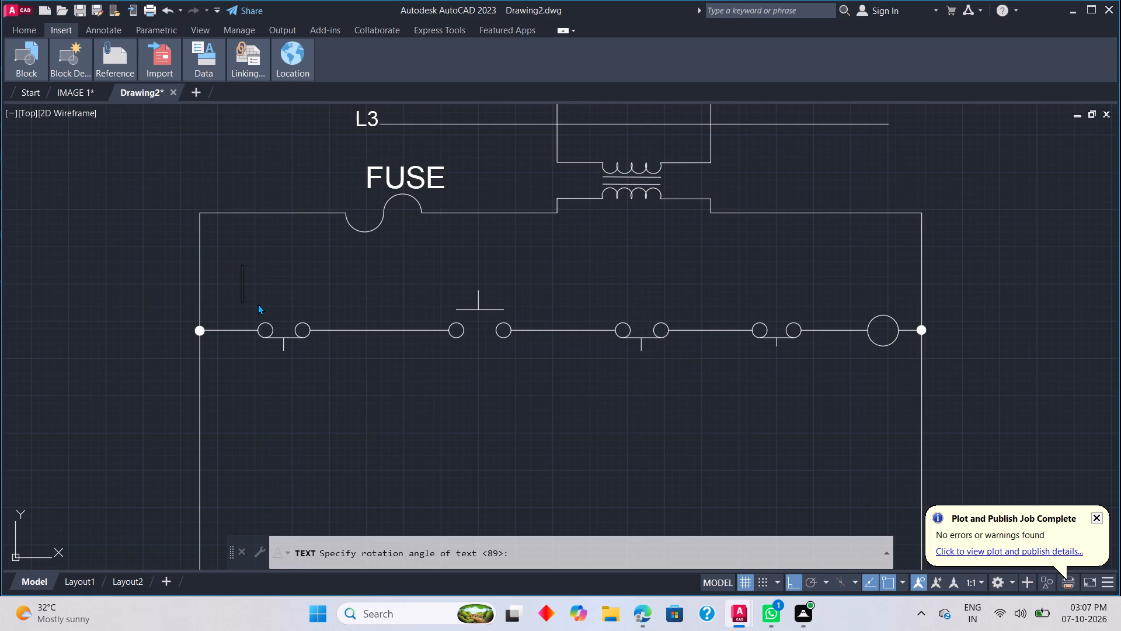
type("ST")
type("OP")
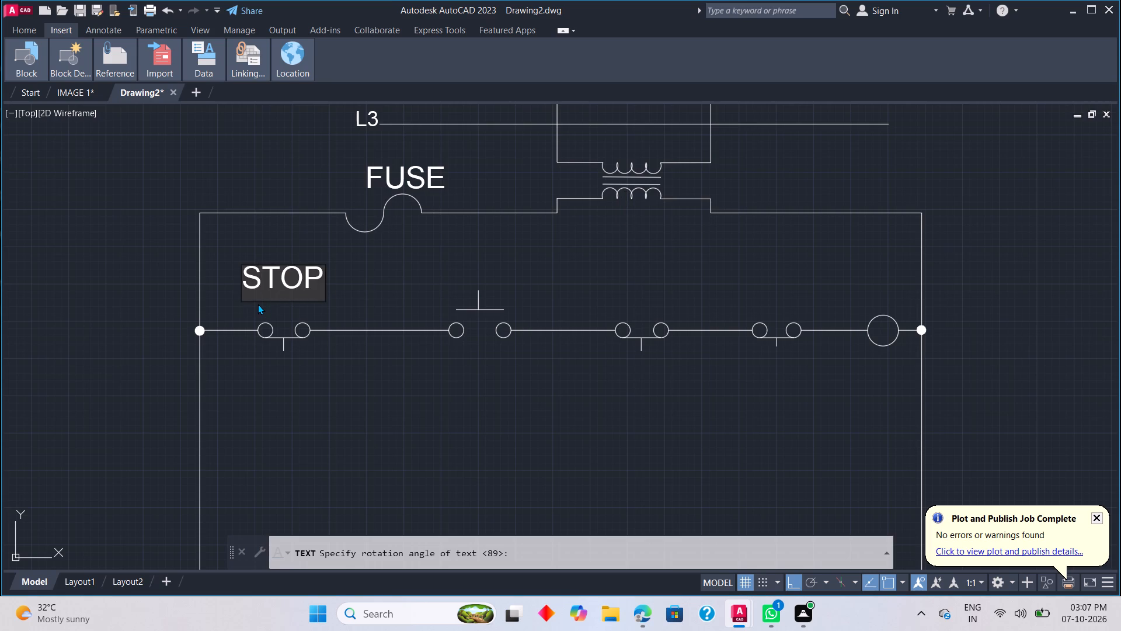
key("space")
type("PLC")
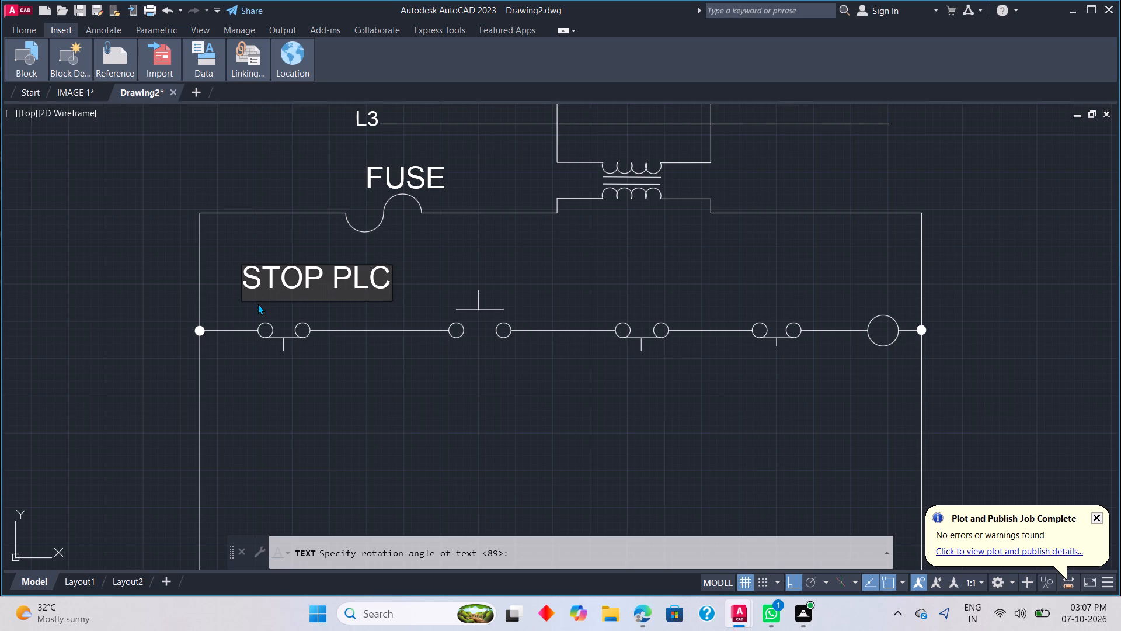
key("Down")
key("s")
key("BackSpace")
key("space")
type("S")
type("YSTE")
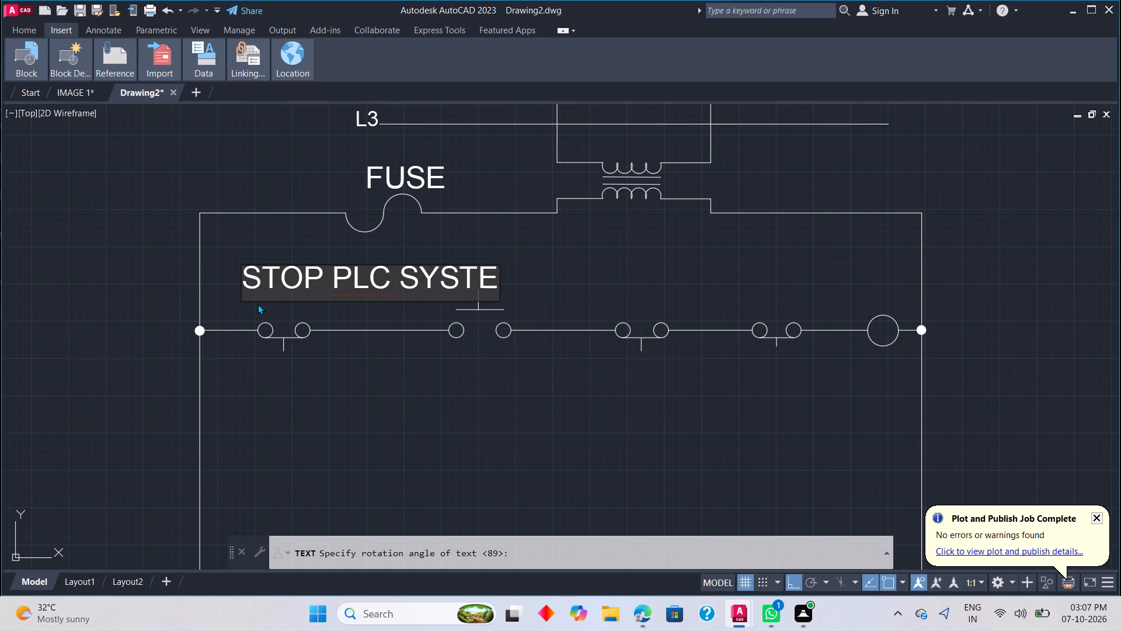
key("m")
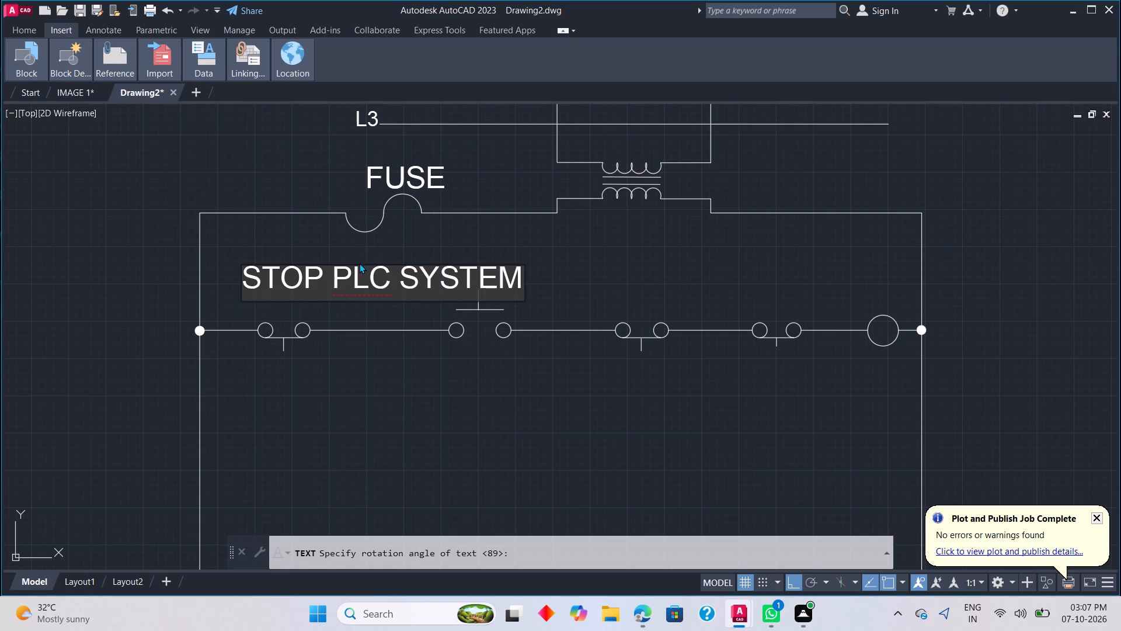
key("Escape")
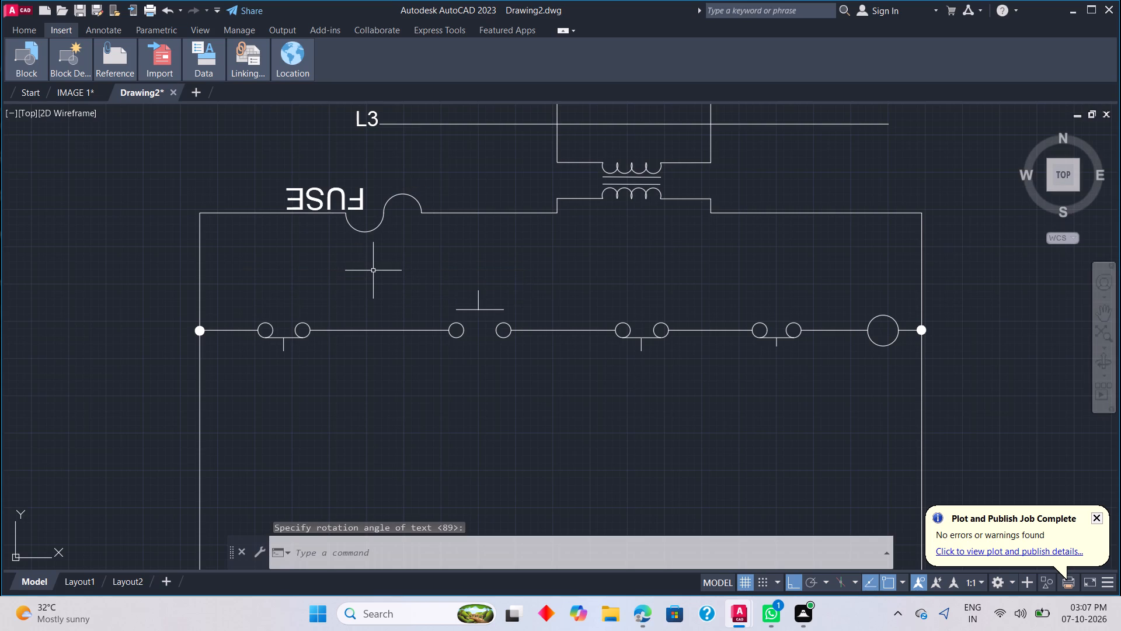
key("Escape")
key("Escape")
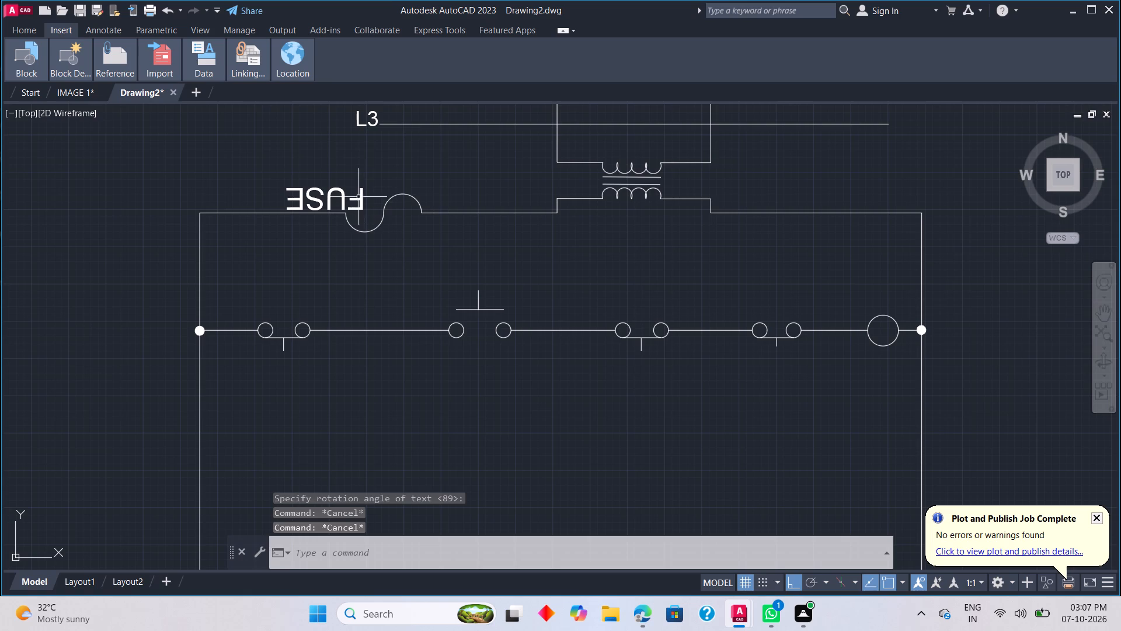
Move the upside-down FUSE label up and over so it sits above the fuse symbol.
left_click(363, 199)
left_click(367, 190)
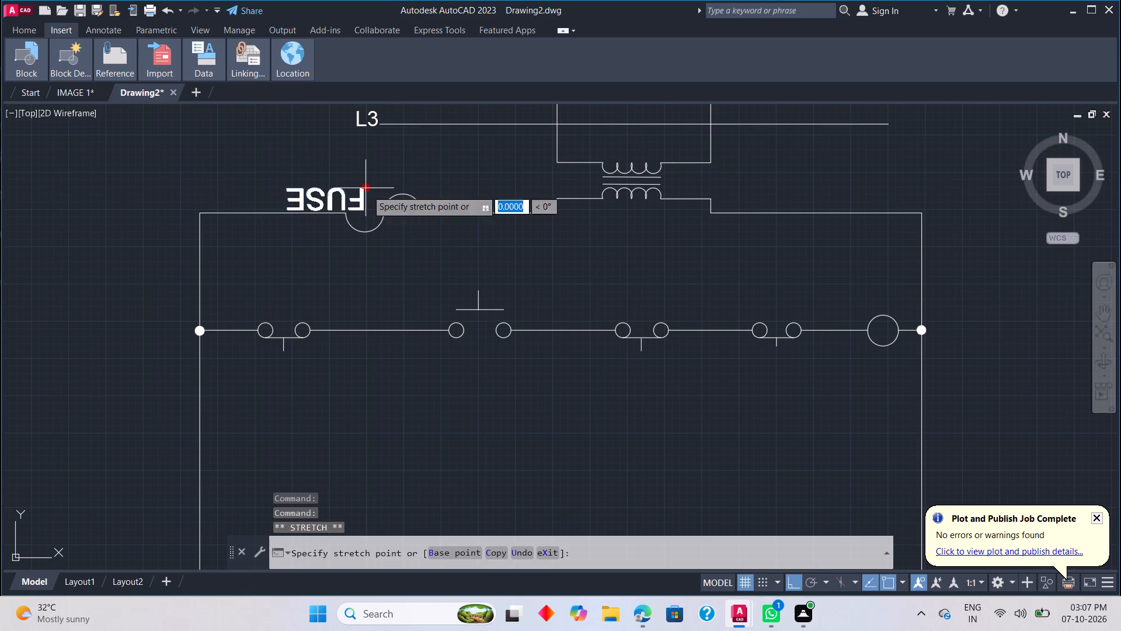
left_click_drag(401, 209, 401, 215)
left_click_drag(402, 212, 420, 168)
left_click(420, 168)
Rotate the FUSE label by 180° about a point near its insertion point so it reads upright.
right_click(417, 169)
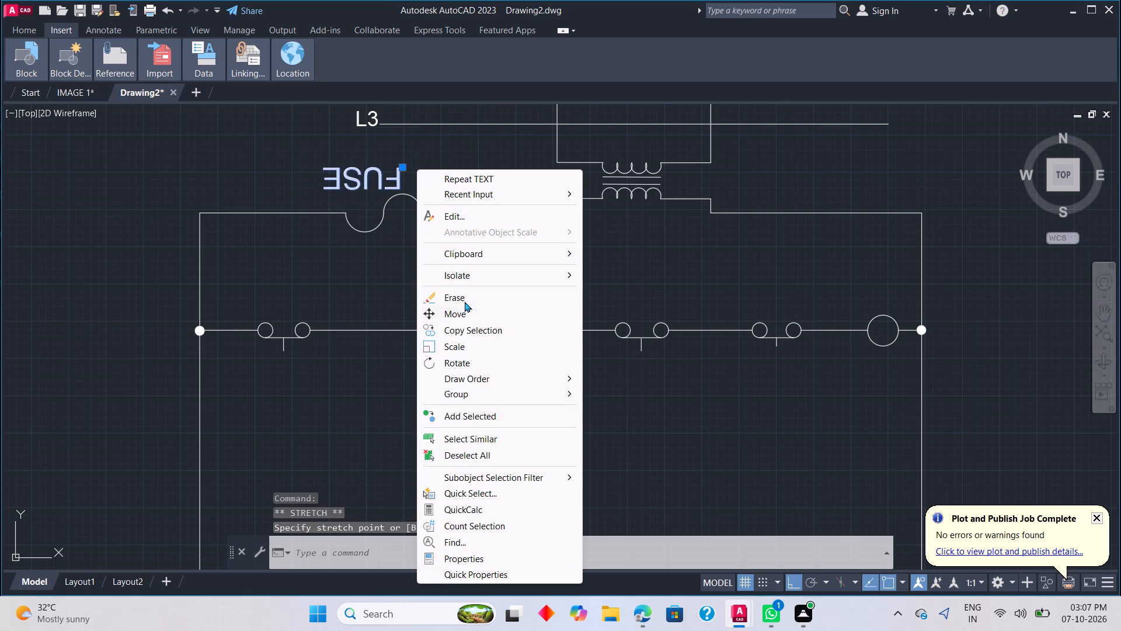
left_click(461, 364)
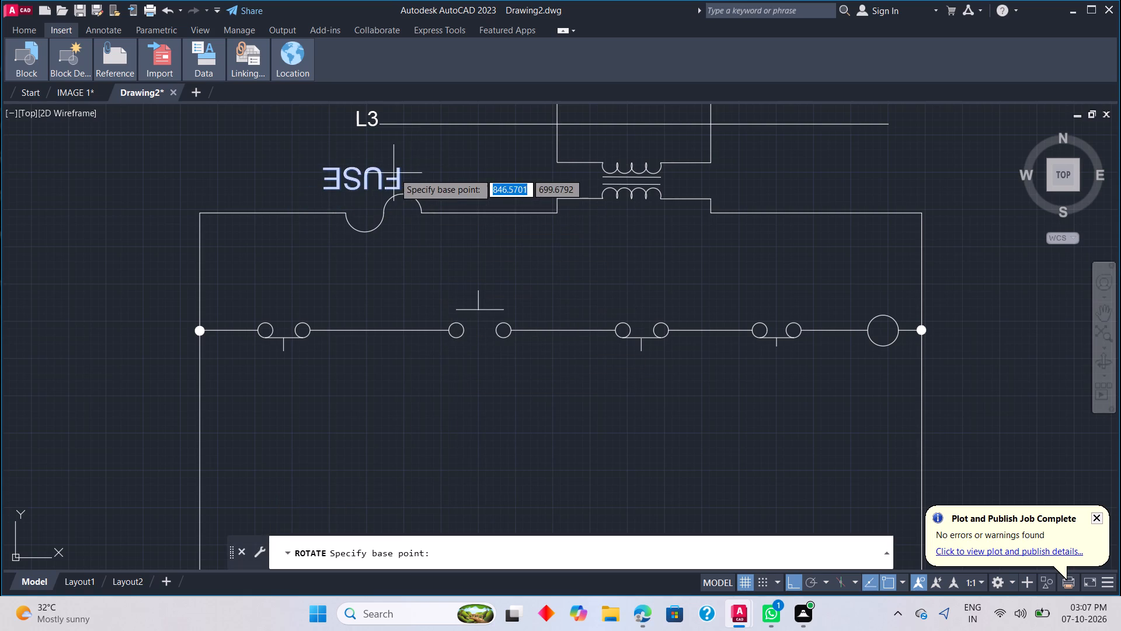
left_click(398, 168)
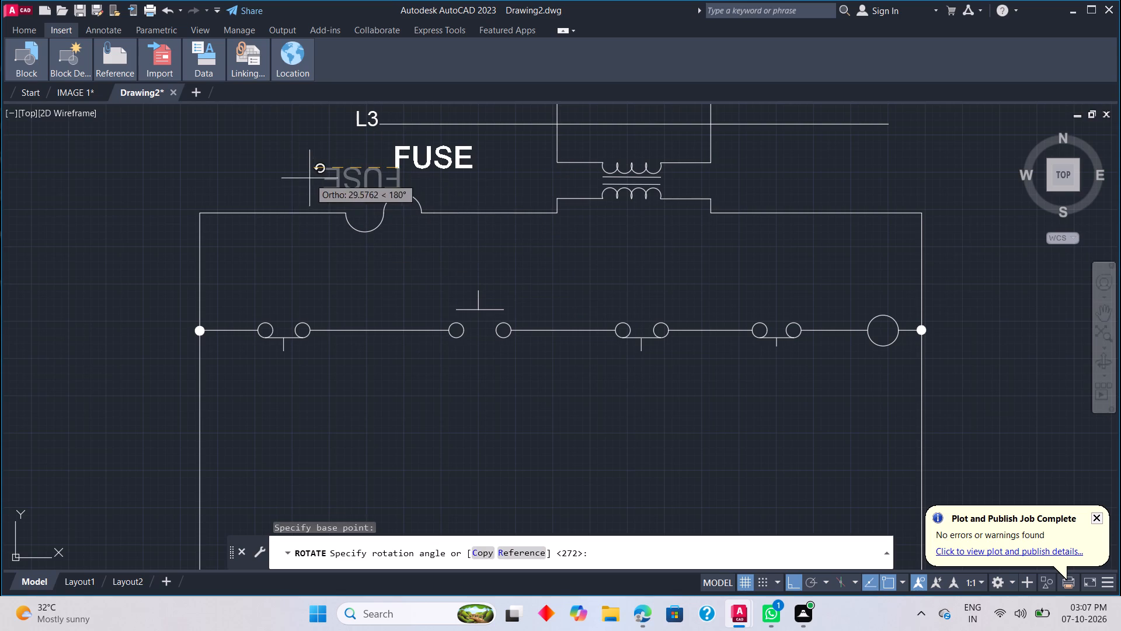
left_click(314, 183)
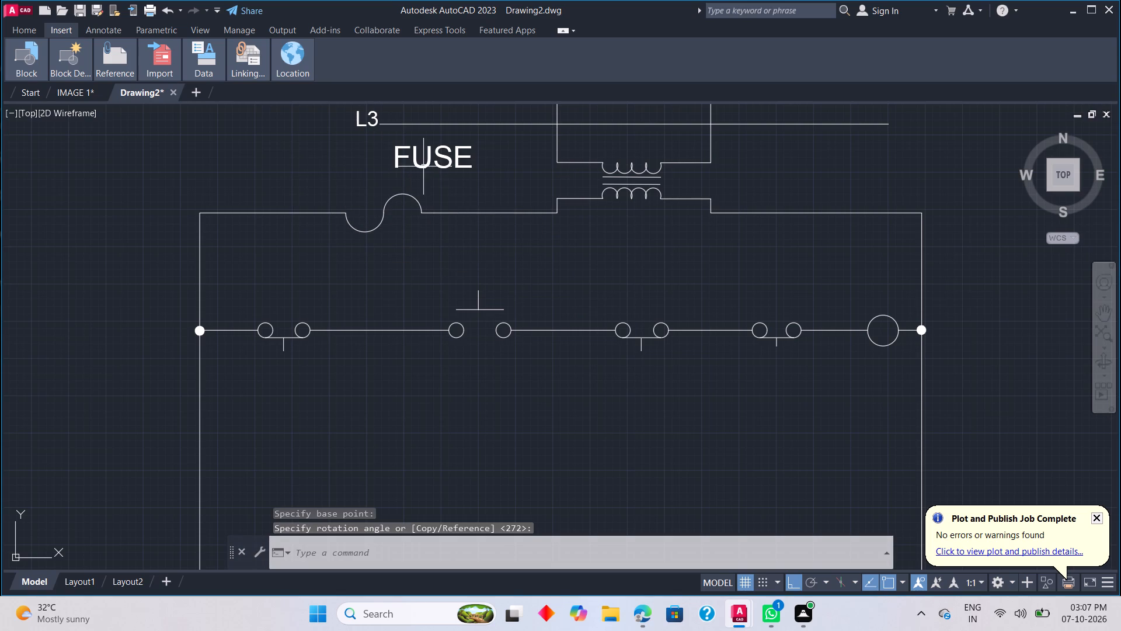
Move the FUSE label left and, with Ortho off, down so it sits centred just above the fuse symbol.
left_click(423, 167)
left_click_drag(391, 168, 356, 188)
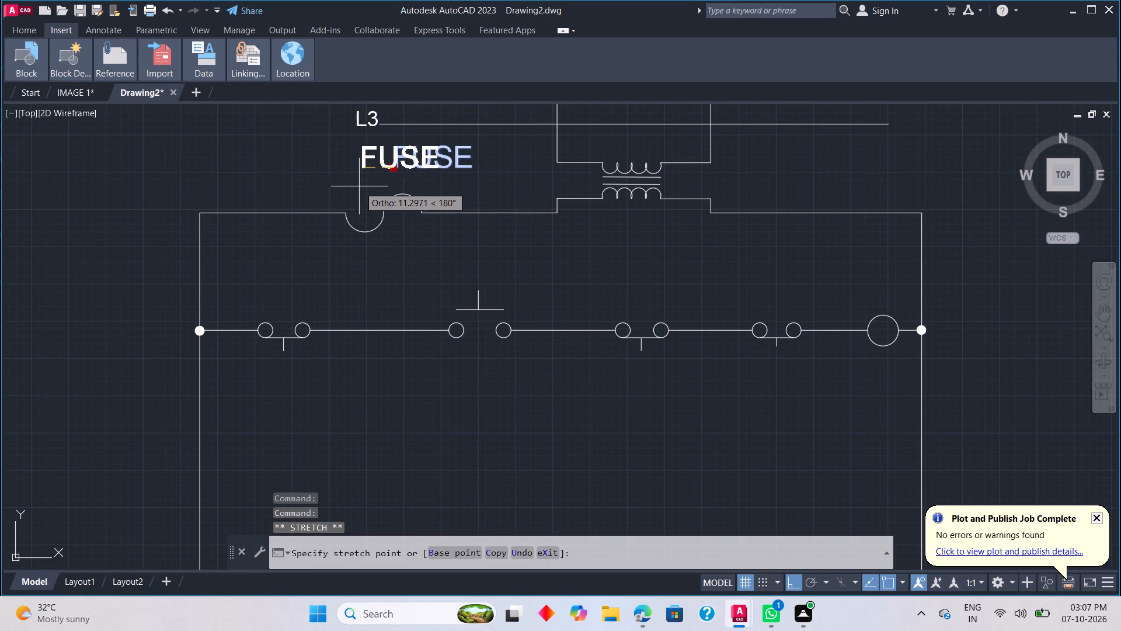
left_click_drag(356, 188, 352, 196)
left_click_drag(354, 194, 356, 204)
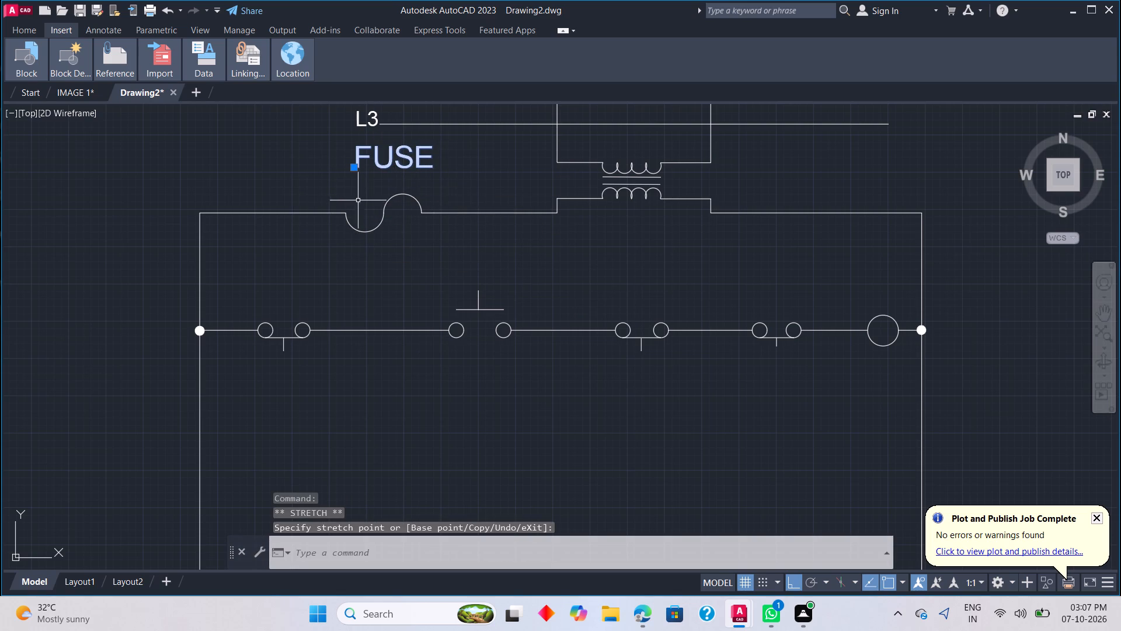
left_click(788, 584)
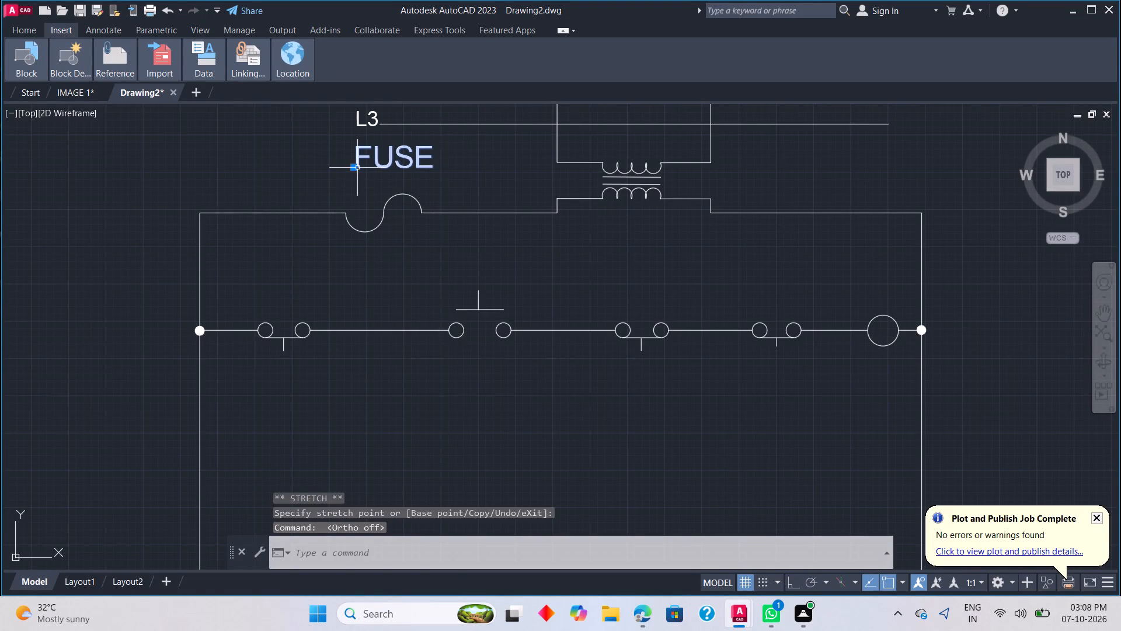
left_click_drag(357, 168, 358, 185)
left_click(353, 185)
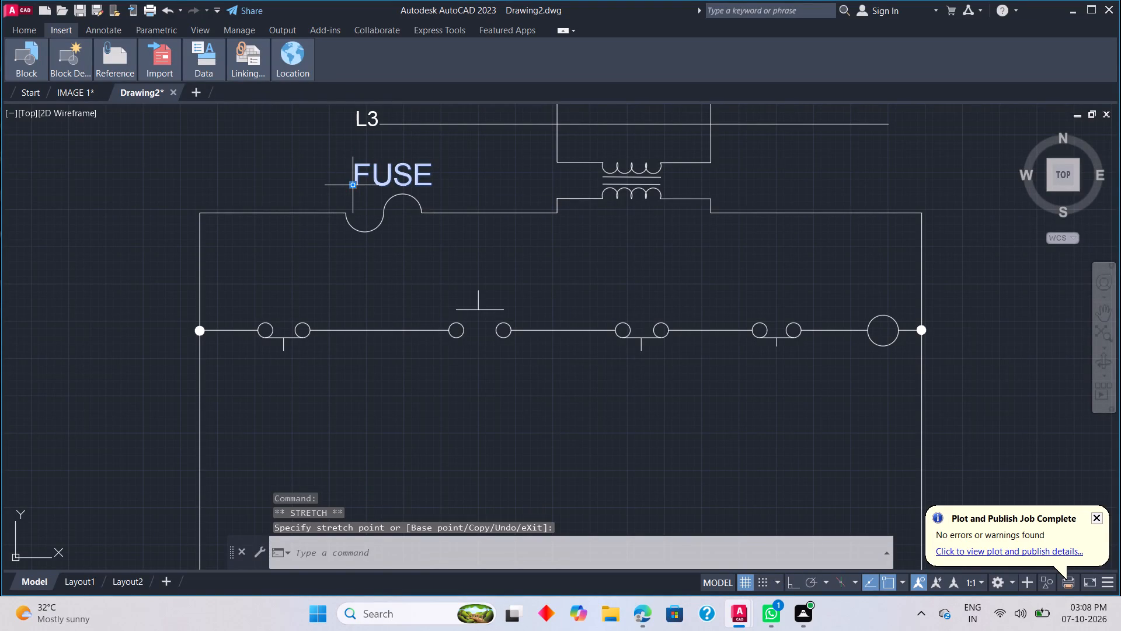
left_click(434, 246)
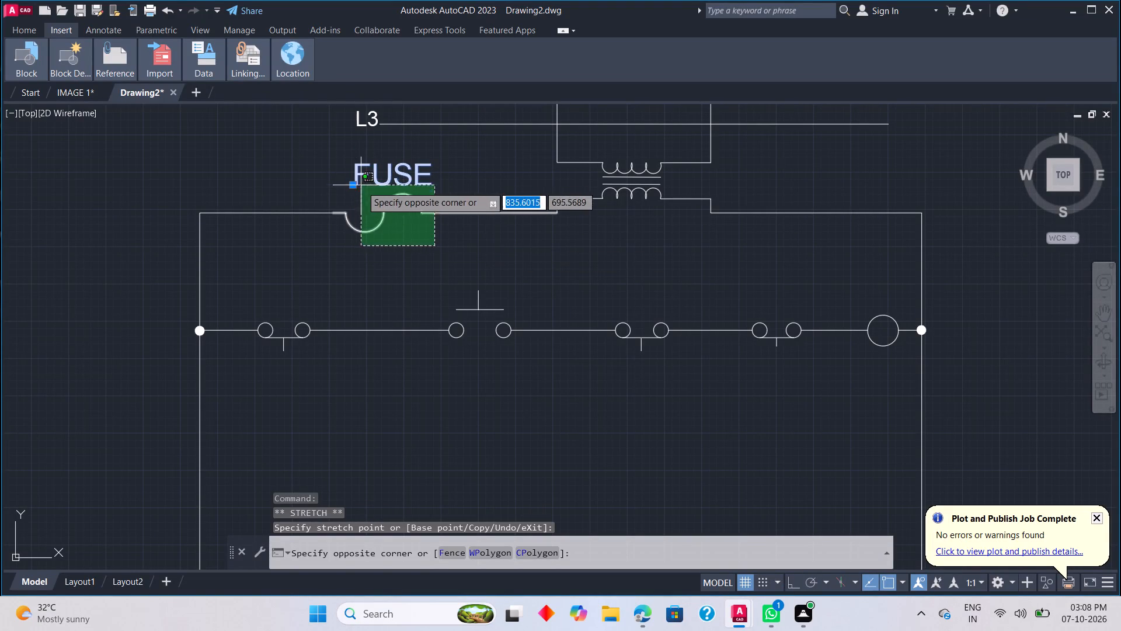
key("Escape")
left_click_drag(352, 188, 345, 196)
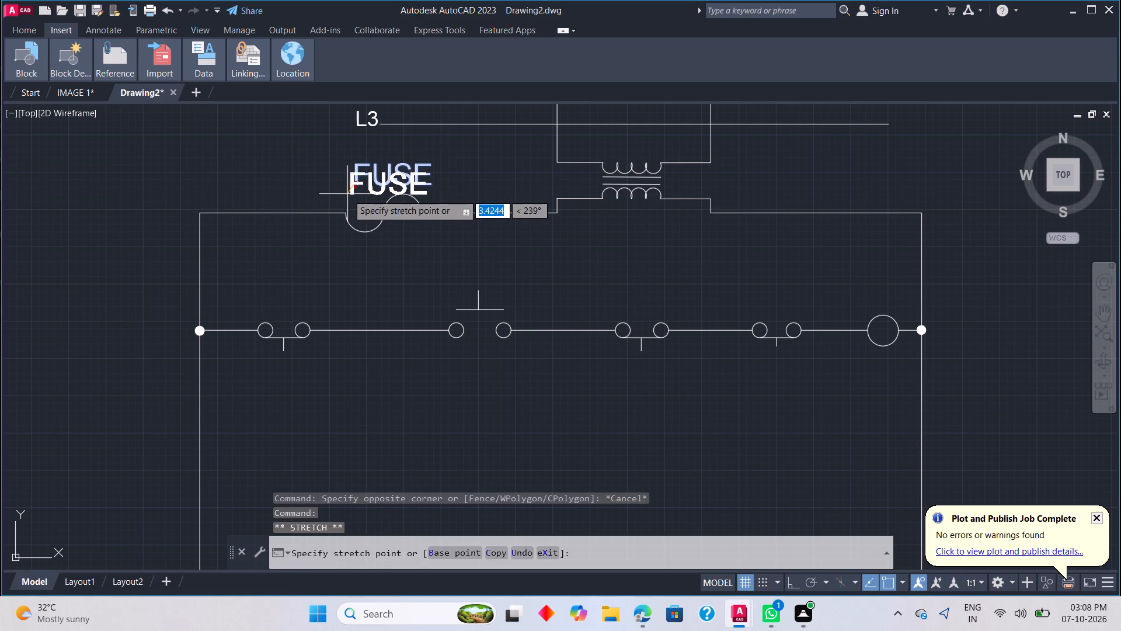
left_click(346, 188)
left_click(425, 259)
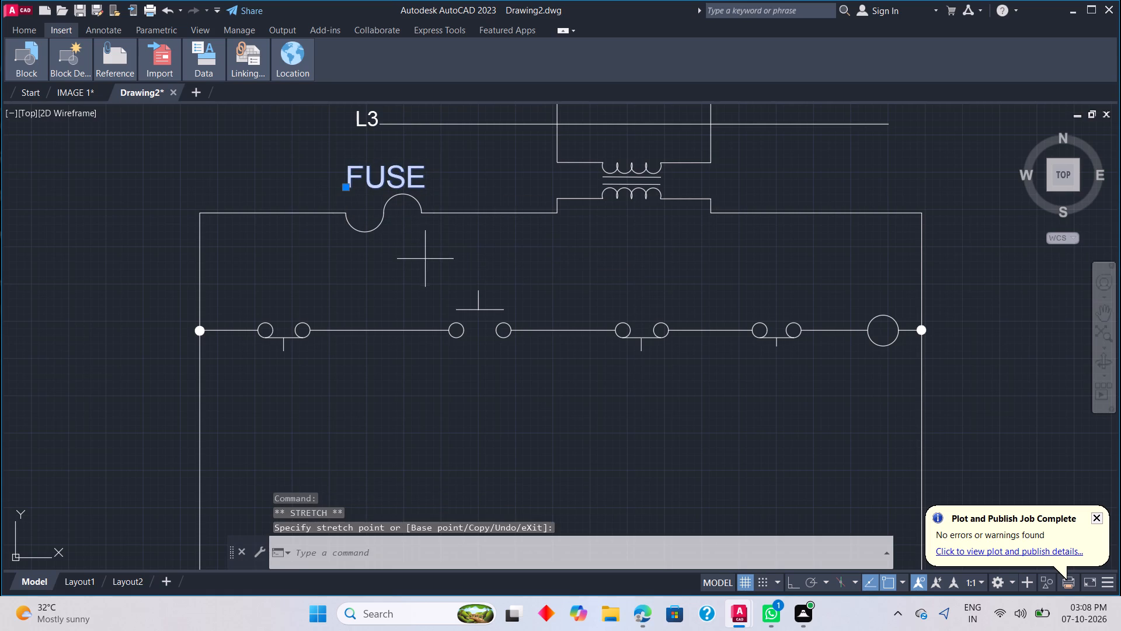
key("Escape")
key("Escape")
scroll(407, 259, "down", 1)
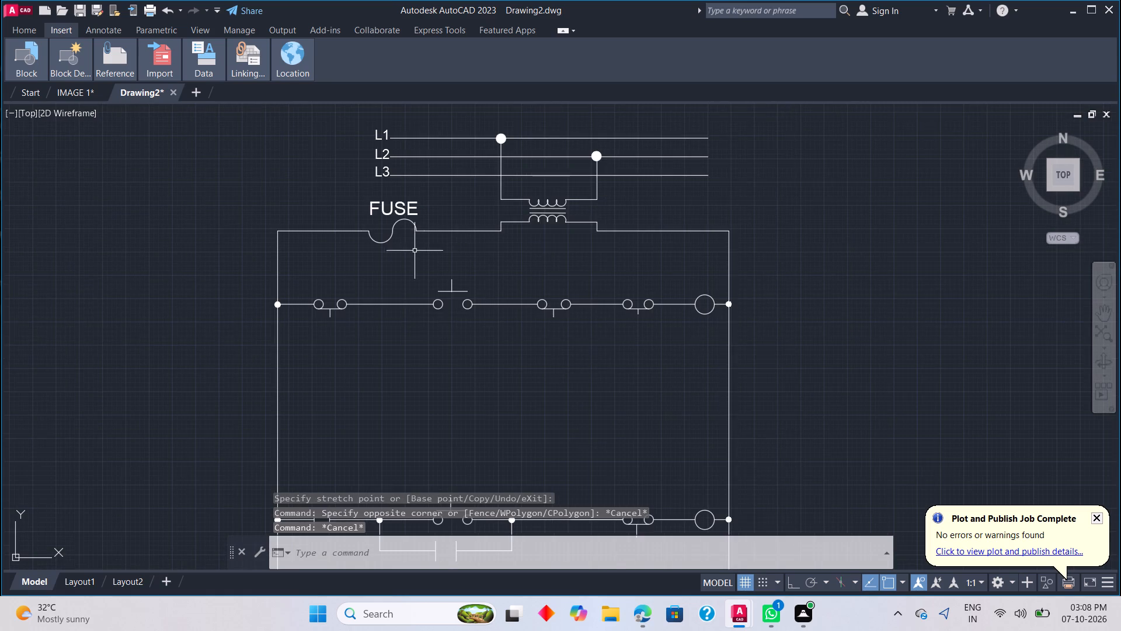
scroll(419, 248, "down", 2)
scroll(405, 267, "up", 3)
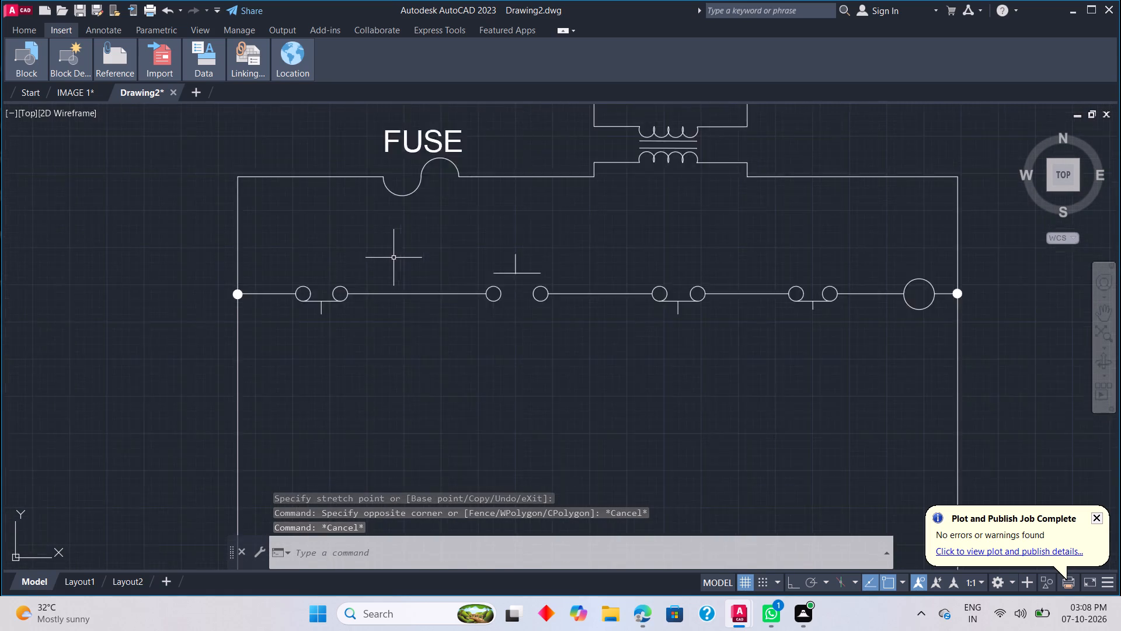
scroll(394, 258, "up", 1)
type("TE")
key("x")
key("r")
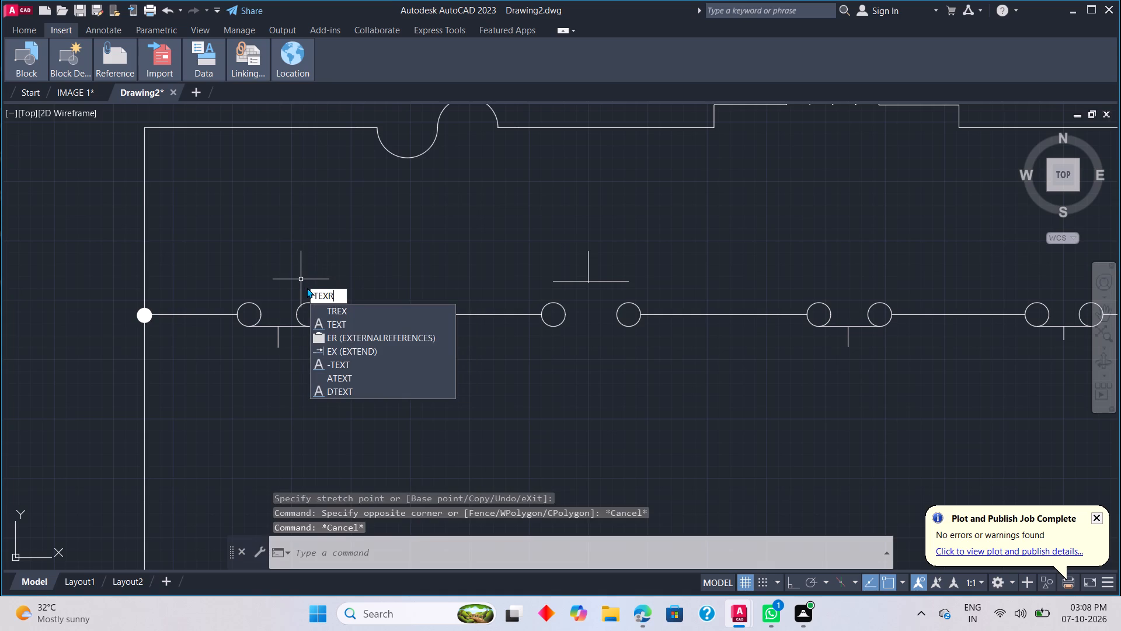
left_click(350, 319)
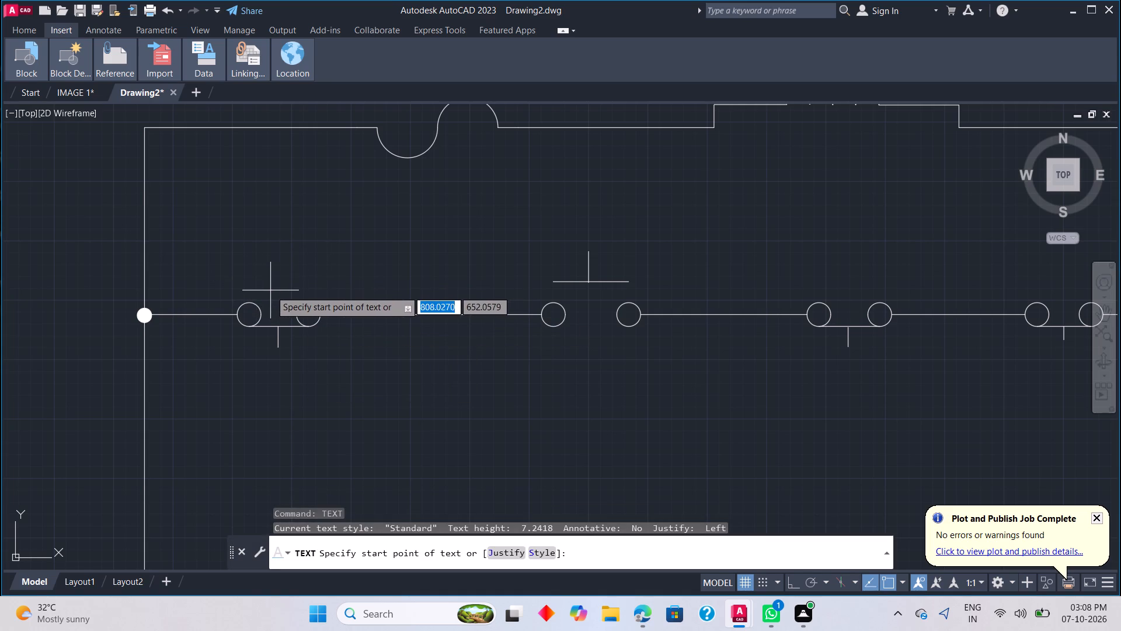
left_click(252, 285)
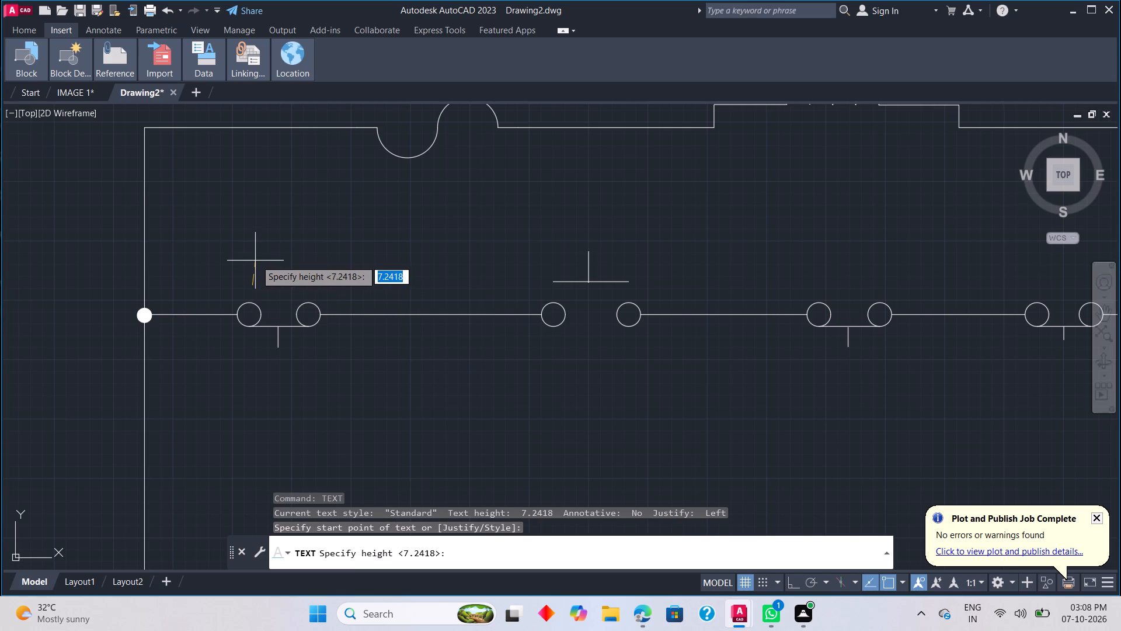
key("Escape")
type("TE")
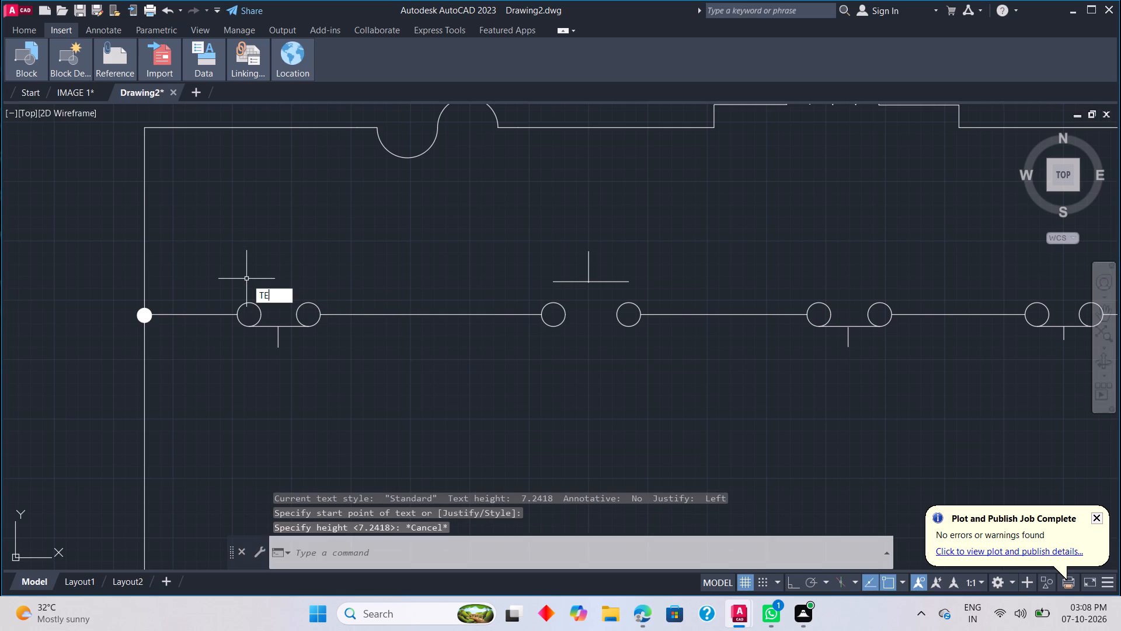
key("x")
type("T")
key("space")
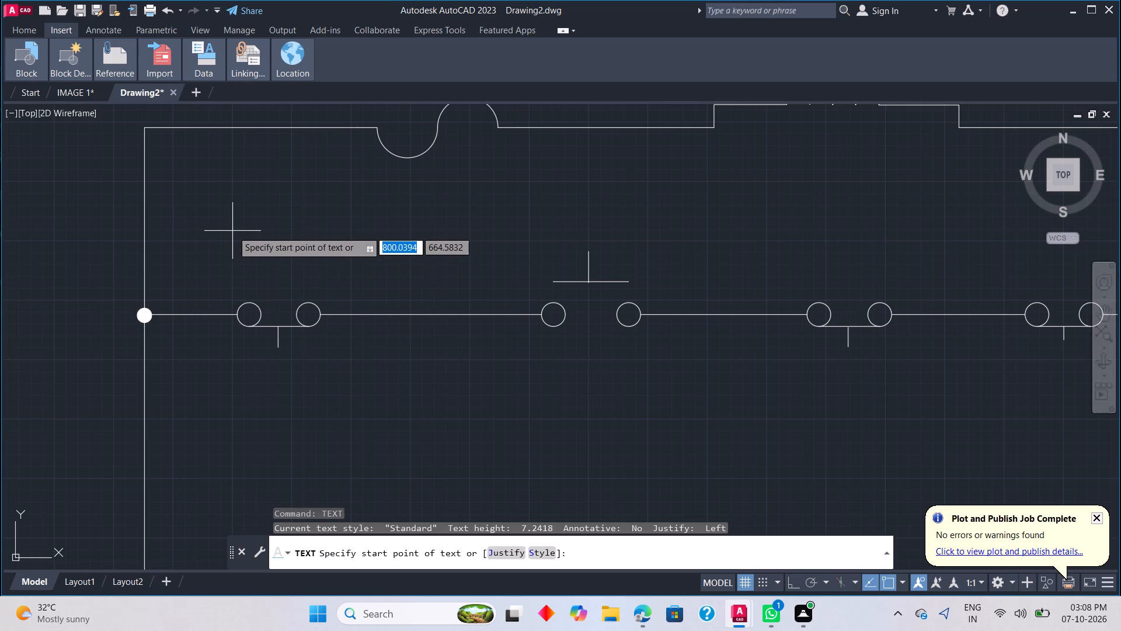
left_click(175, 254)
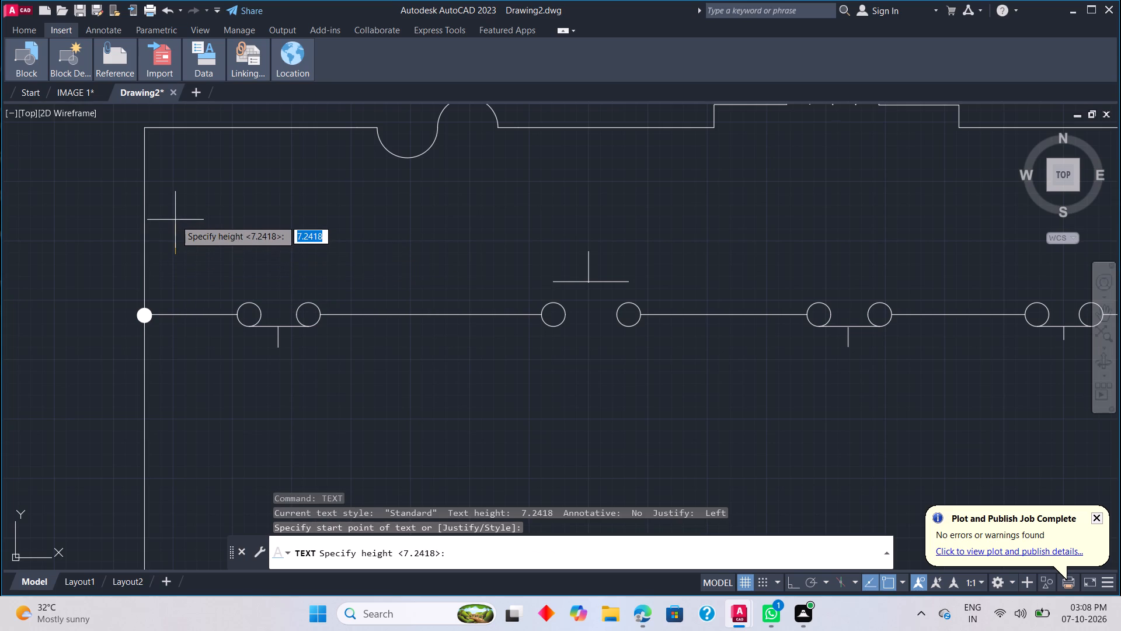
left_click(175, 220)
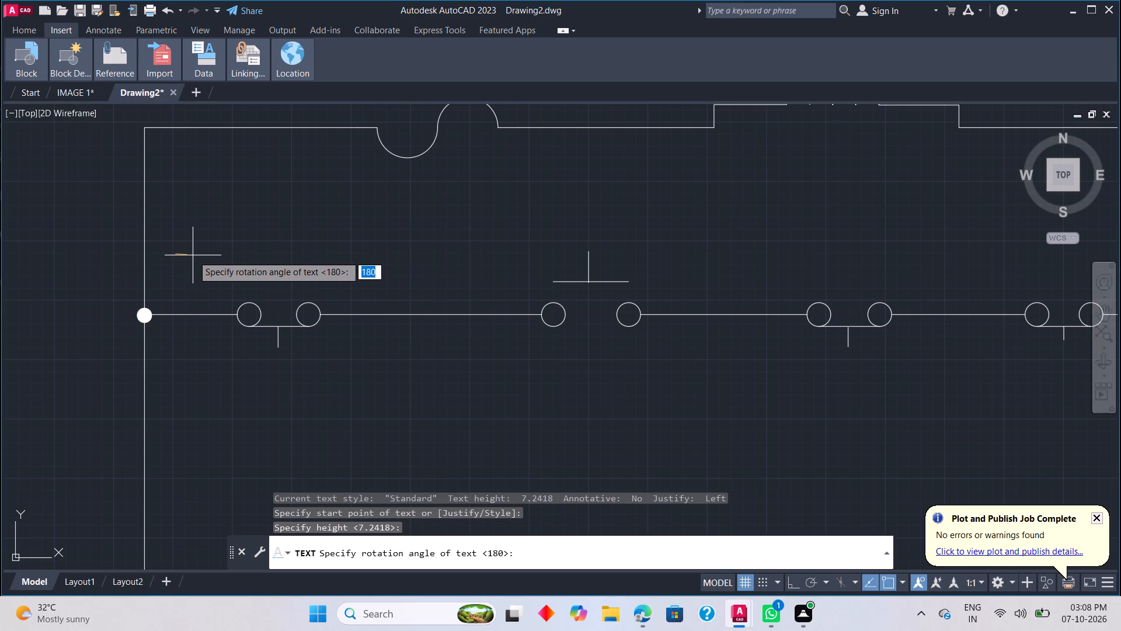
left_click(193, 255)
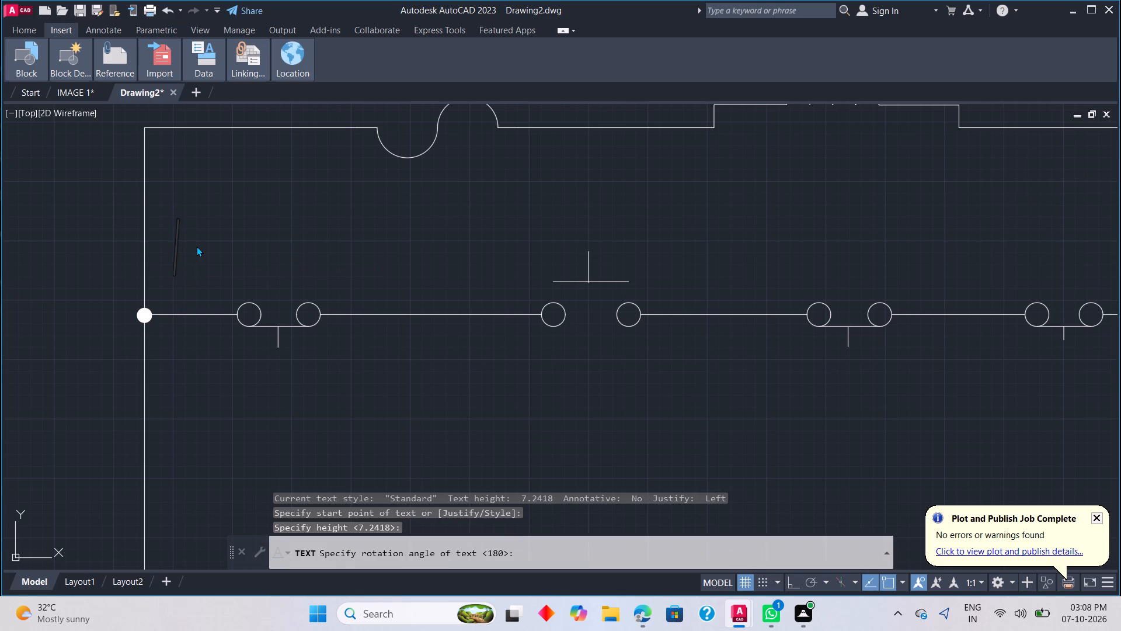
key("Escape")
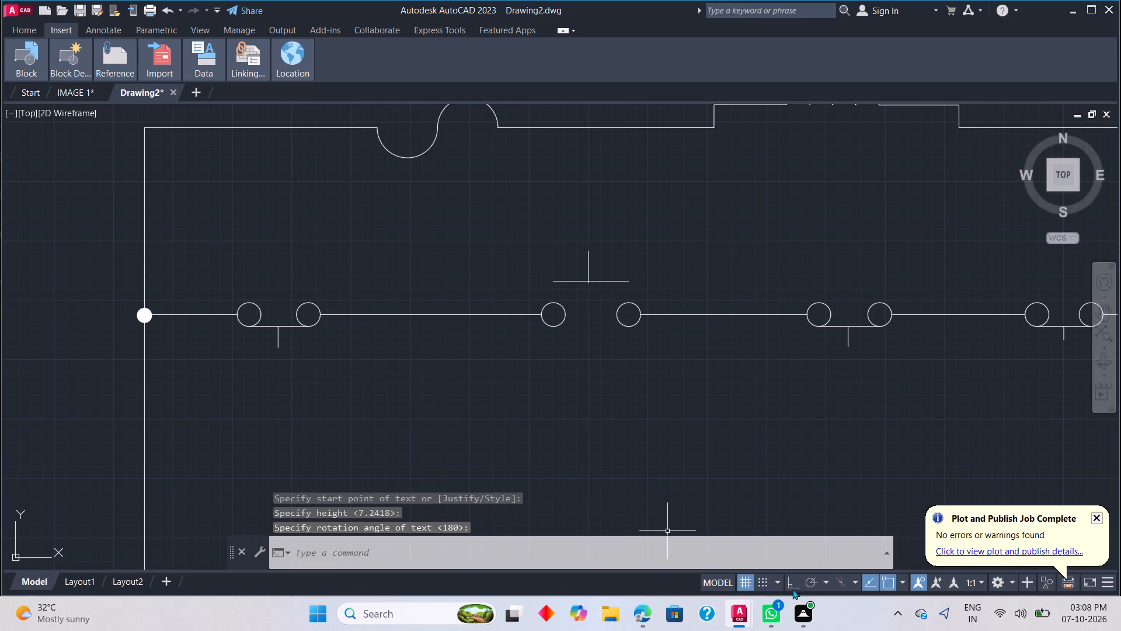
With Ortho on, add the horizontal text STOP PLC SYSTEM above the first pushbutton contact on the upper rung.
left_click(792, 587)
key("t")
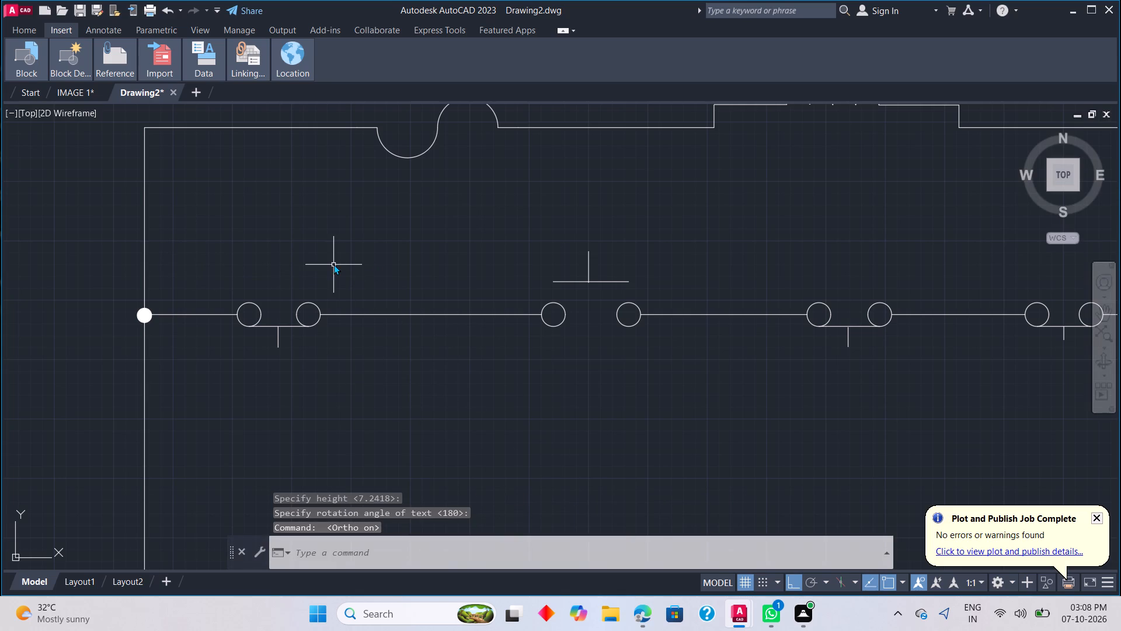
key("e")
type("XT")
key("space")
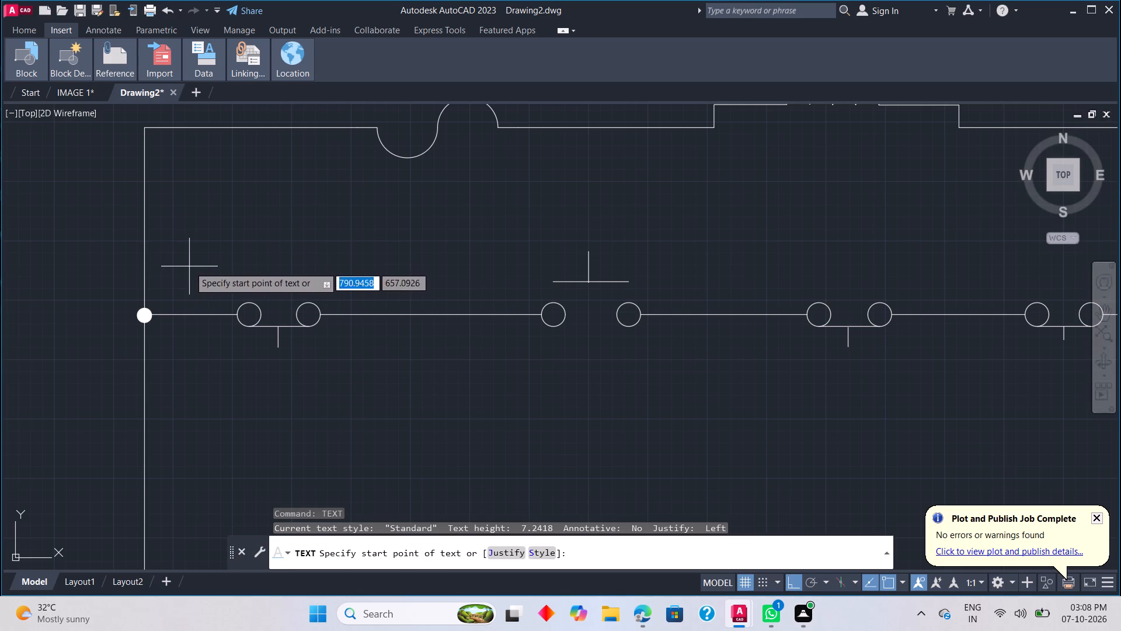
left_click(183, 259)
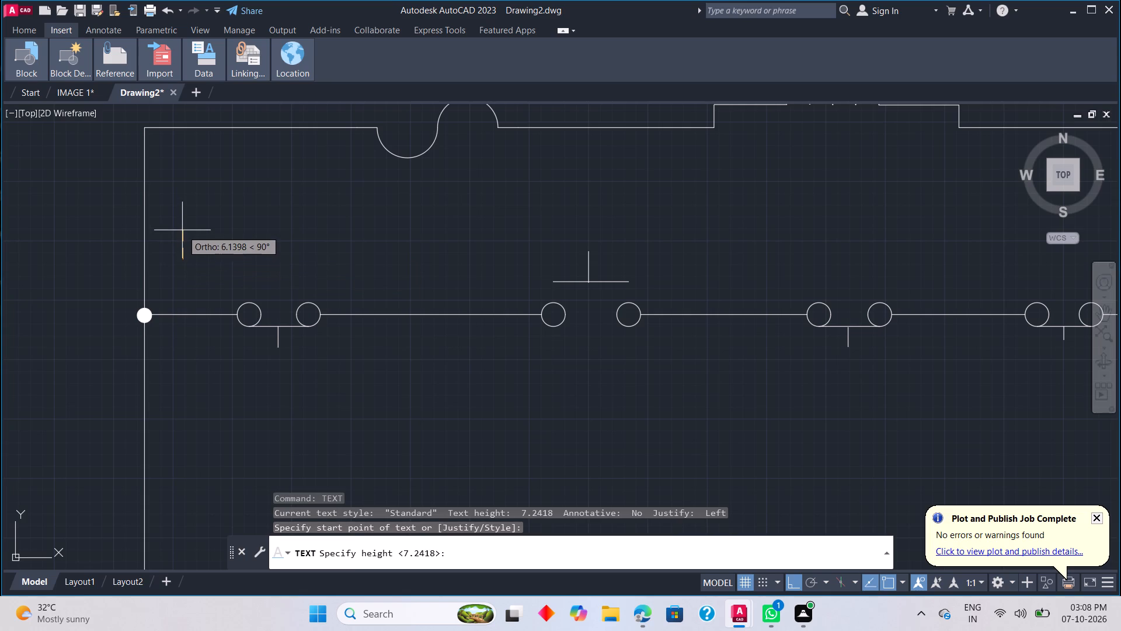
left_click(184, 240)
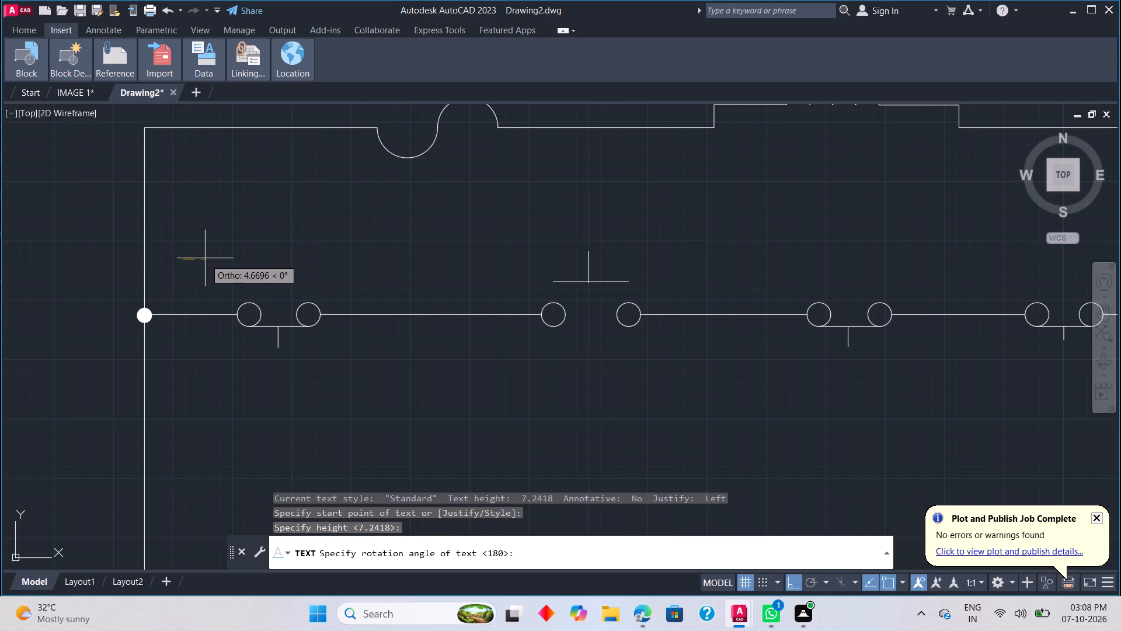
left_click(201, 260)
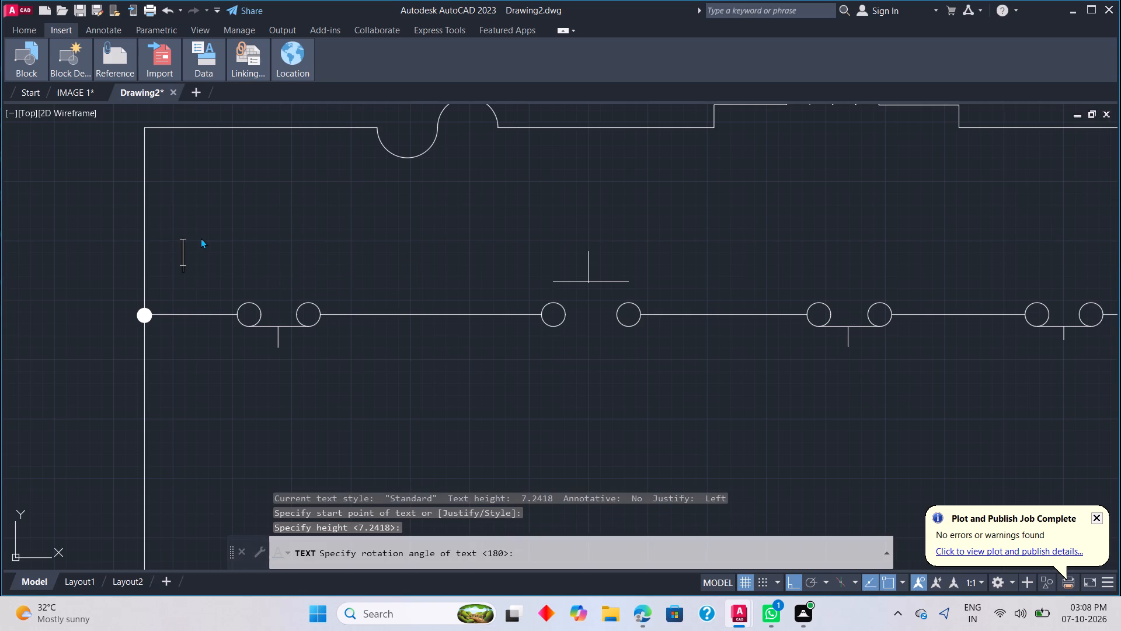
key("s")
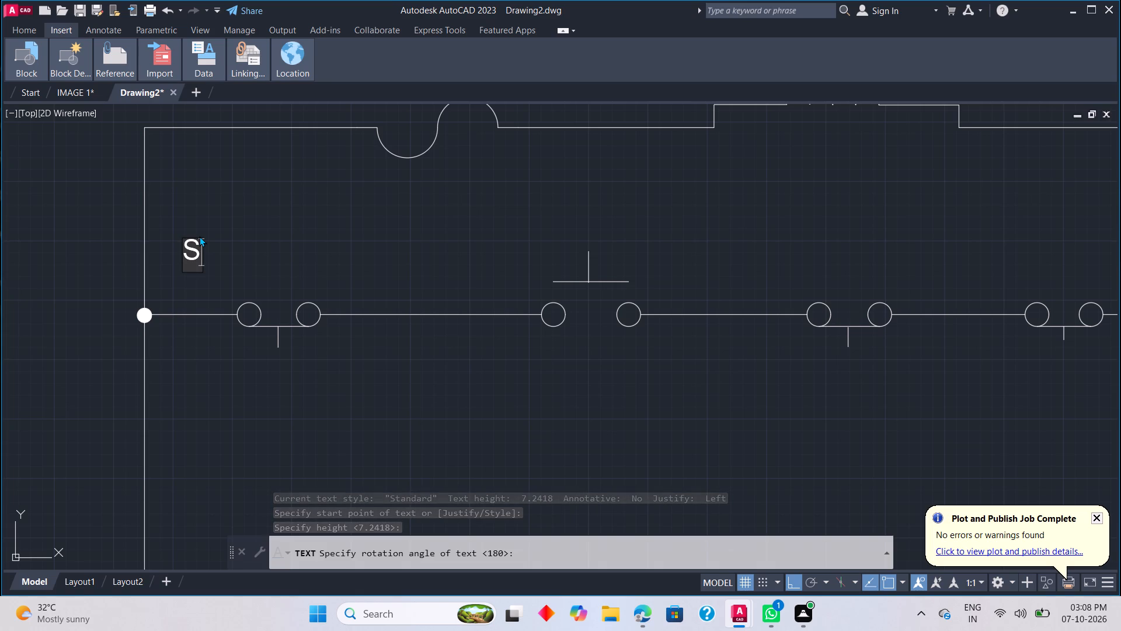
type("TOP")
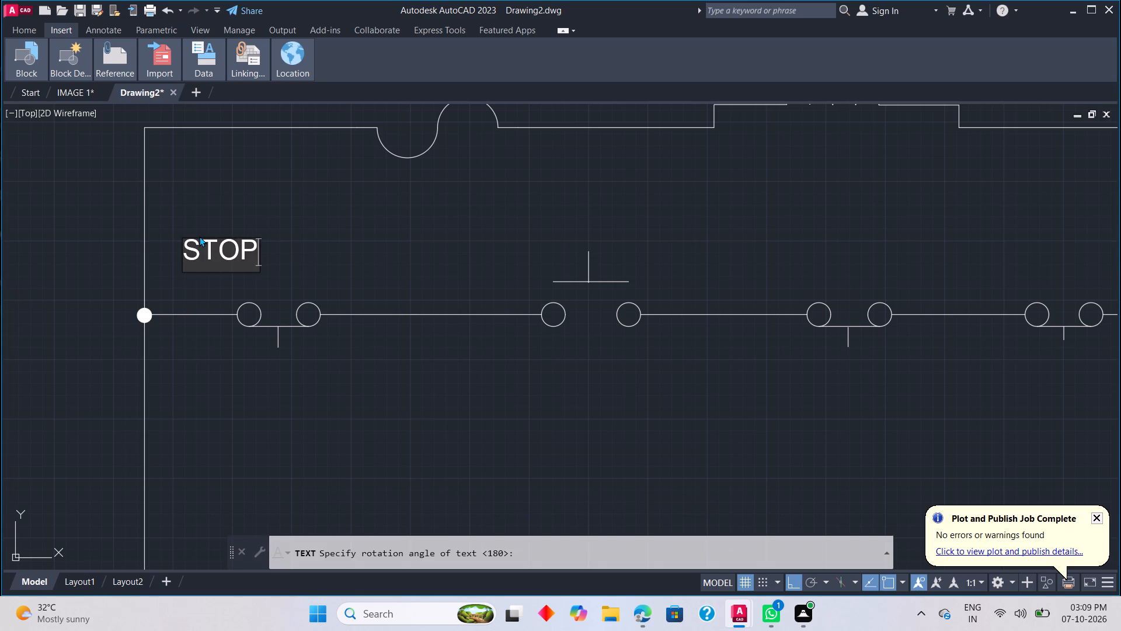
left_click(251, 266)
scroll(266, 259, "down", 3)
scroll(263, 252, "up", 5)
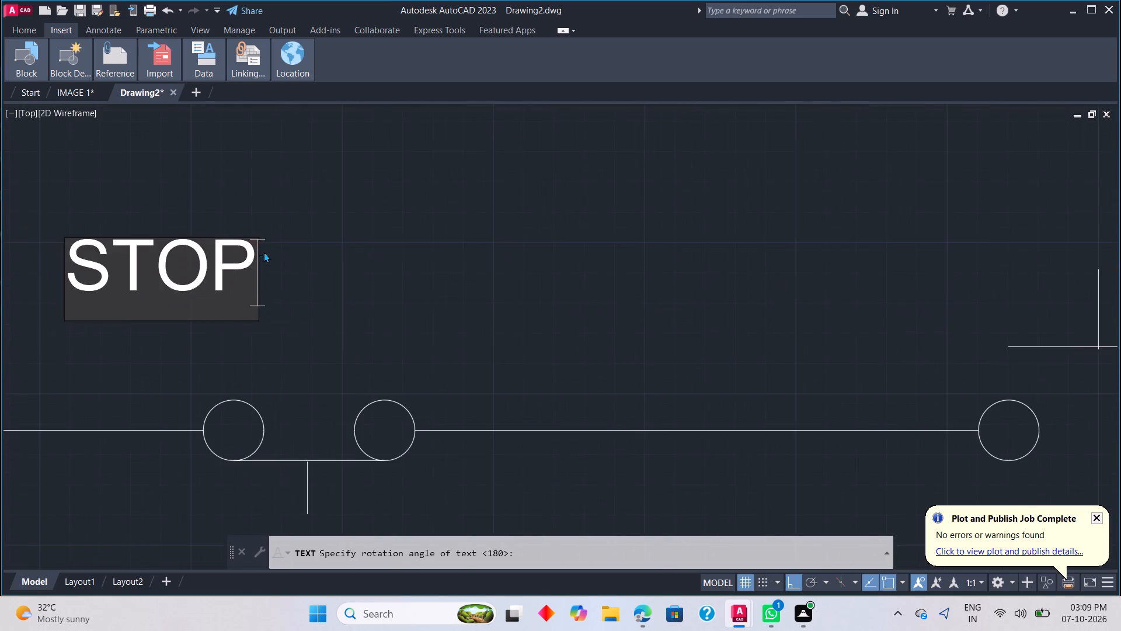
key("space")
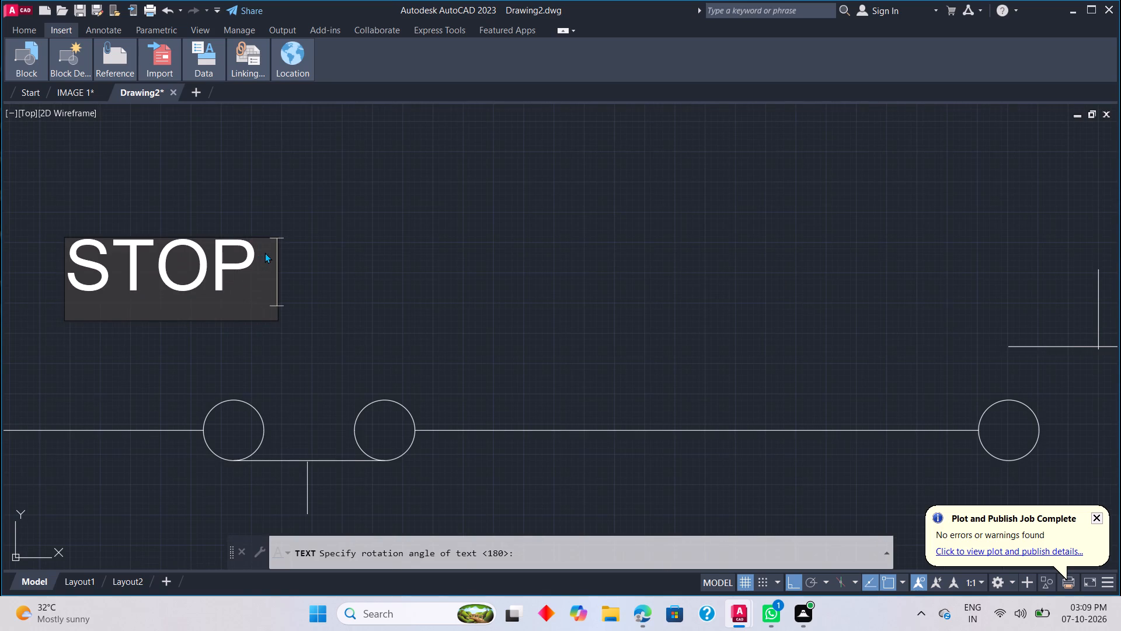
type("LC")
key("space")
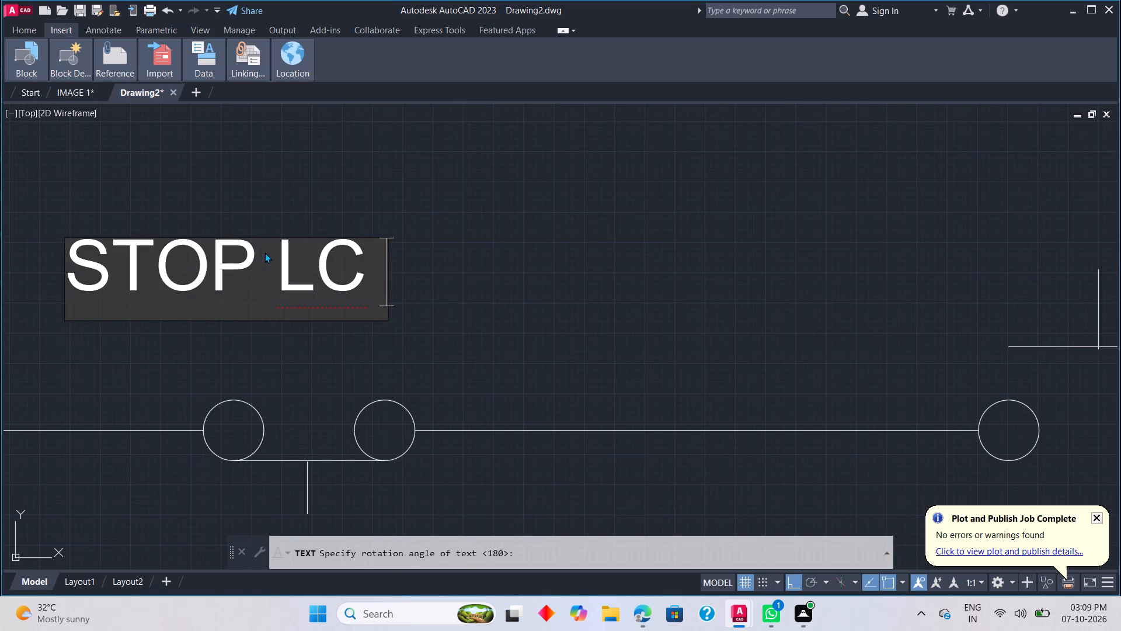
key("BackSpace")
key("BackSpace")
key("BackSpace")
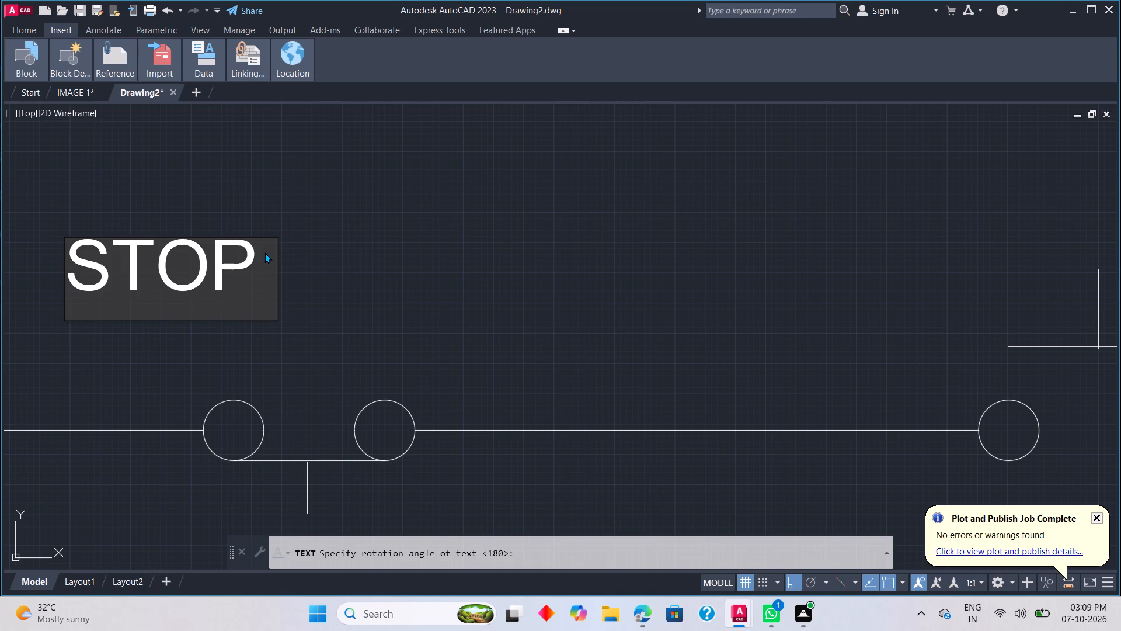
type("PLC")
key("space")
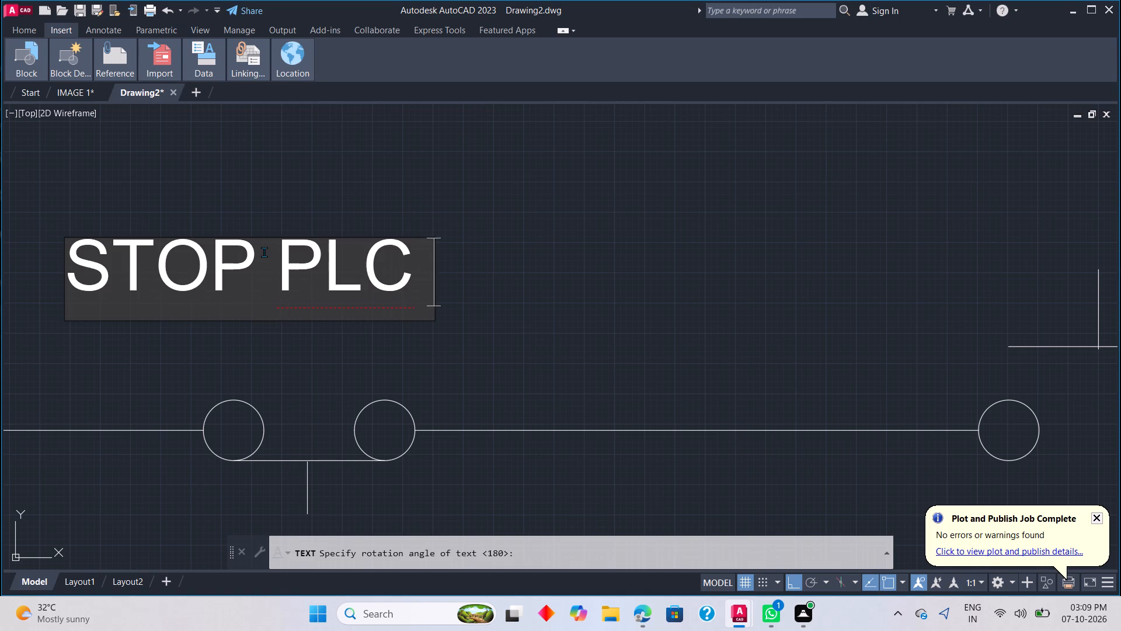
type("SY")
type("STEM")
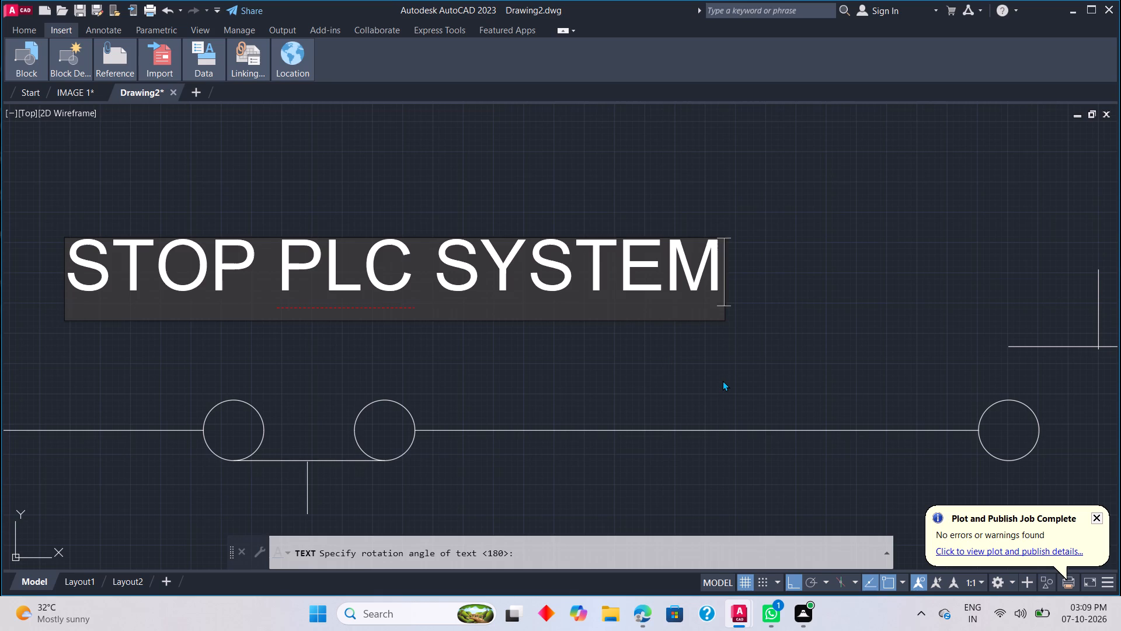
left_click(722, 380)
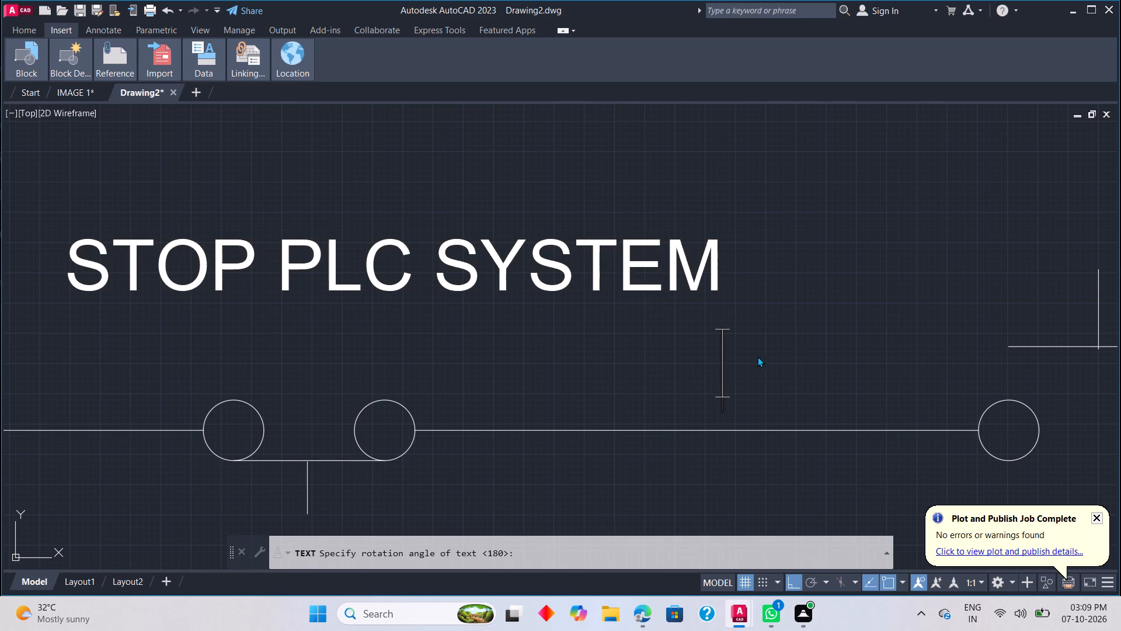
Add the text label CR1-1 just below the second, normally open pushbutton on the upper rung.
scroll(767, 351, "down", 3)
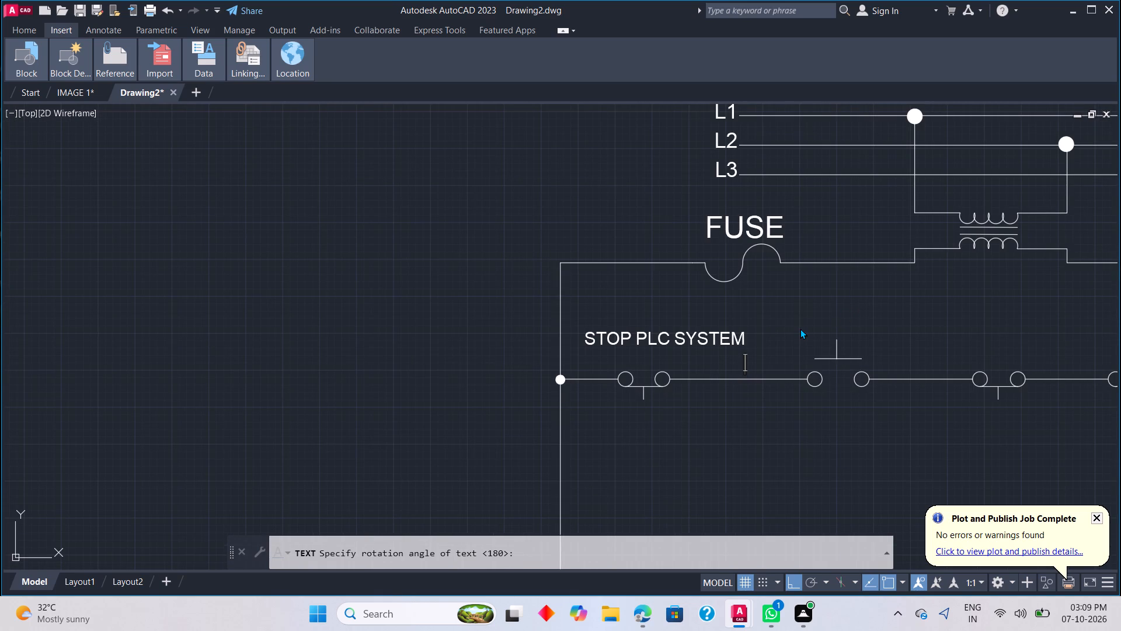
left_click(800, 328)
scroll(814, 323, "up", 2)
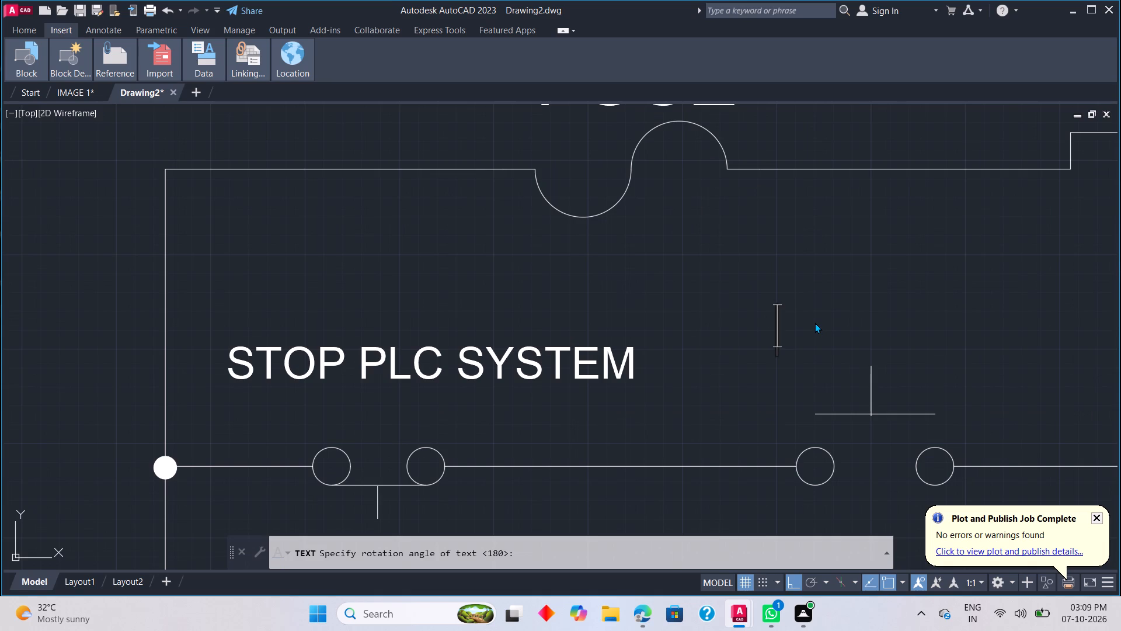
scroll(757, 352, "down", 2)
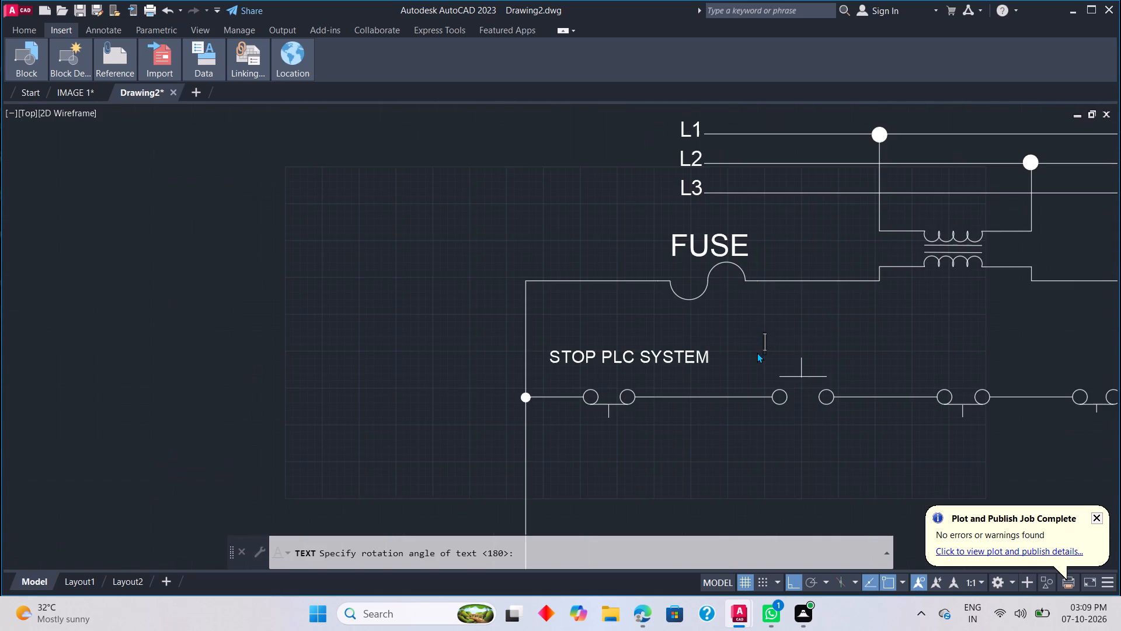
scroll(757, 352, "up", 2)
scroll(703, 386, "down", 3)
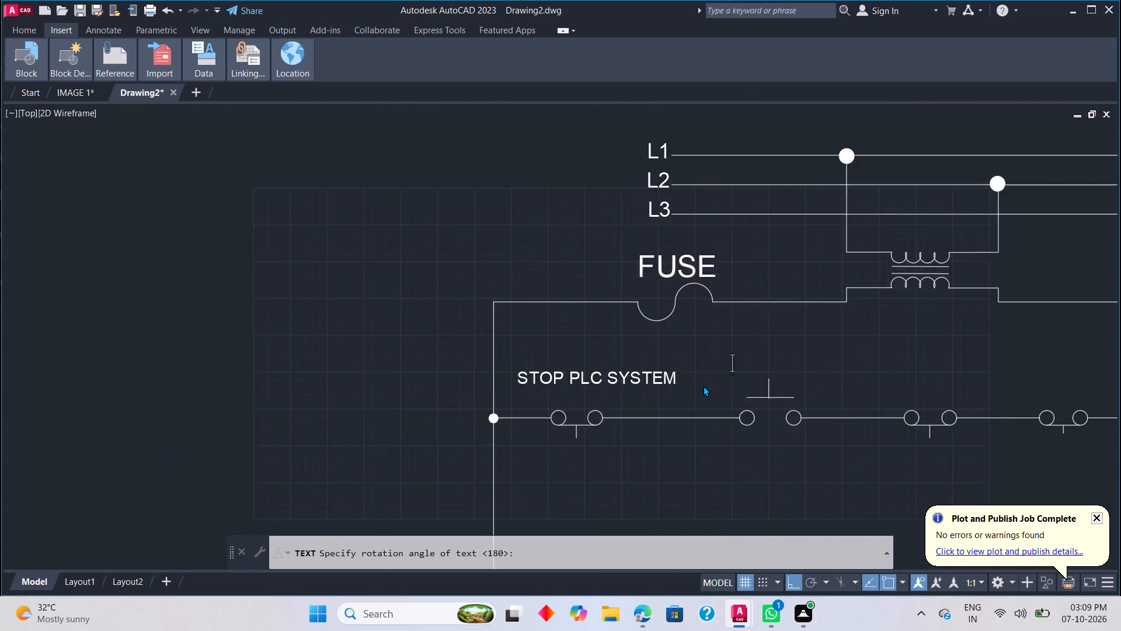
scroll(709, 379, "up", 1)
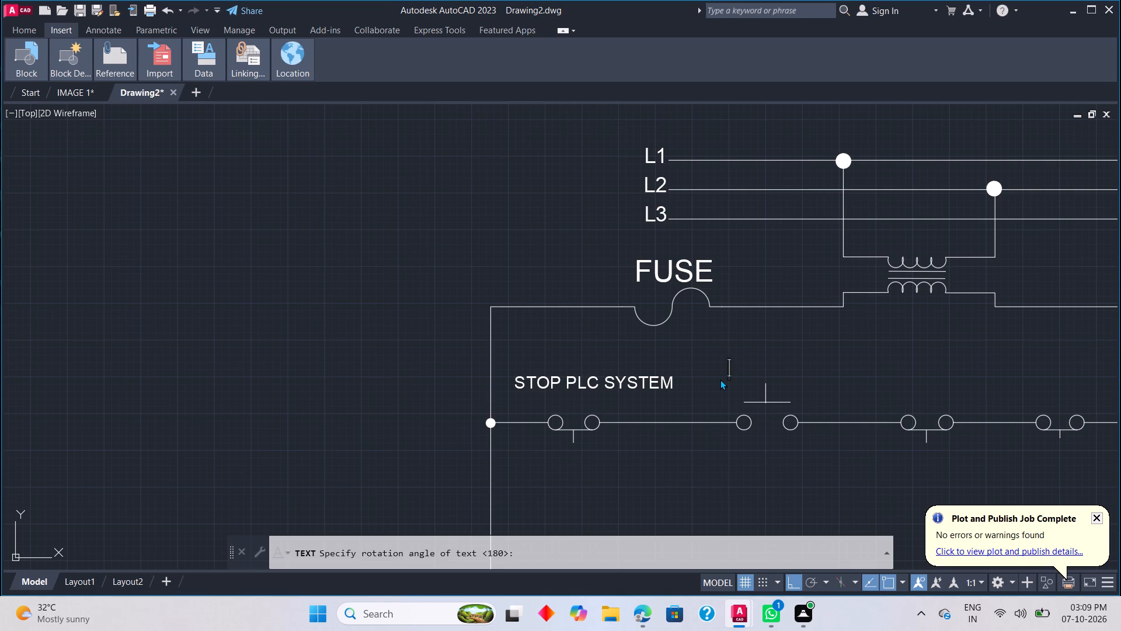
left_click(736, 449)
key("c")
key("r")
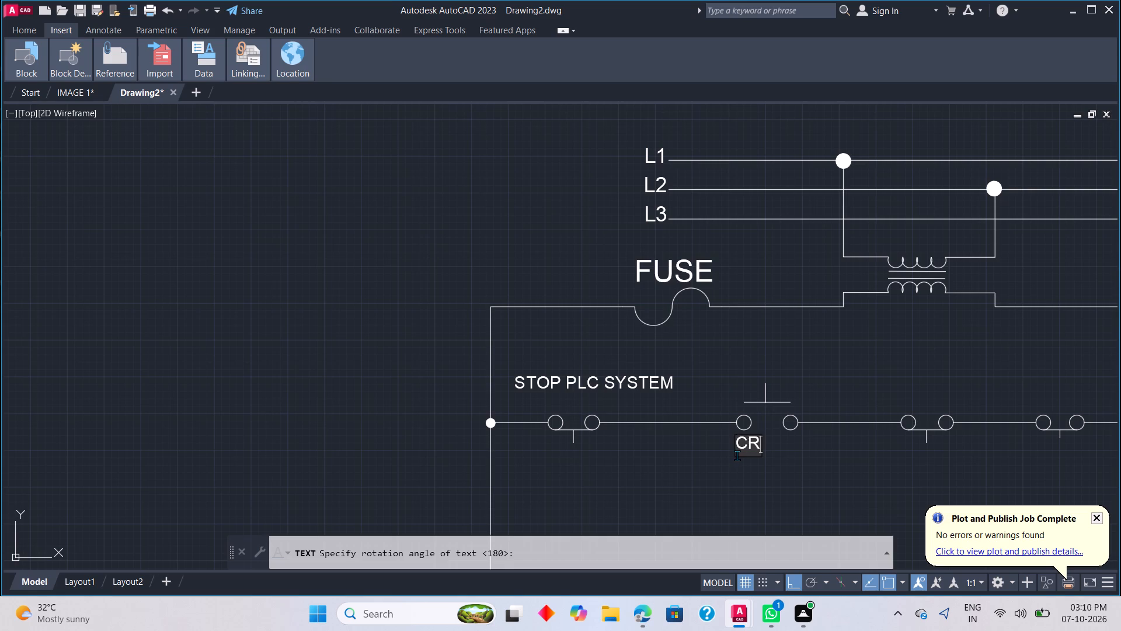
key("space")
key("minus")
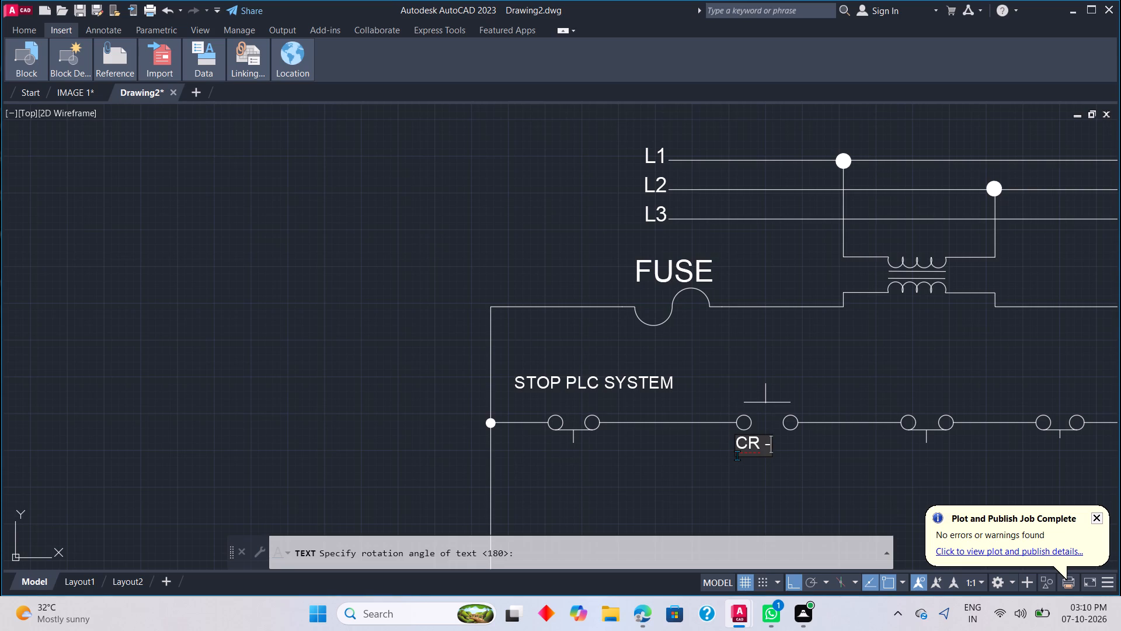
key("space")
key("BackSpace")
key("BackSpace")
key("BackSpace")
key("1")
key("minus")
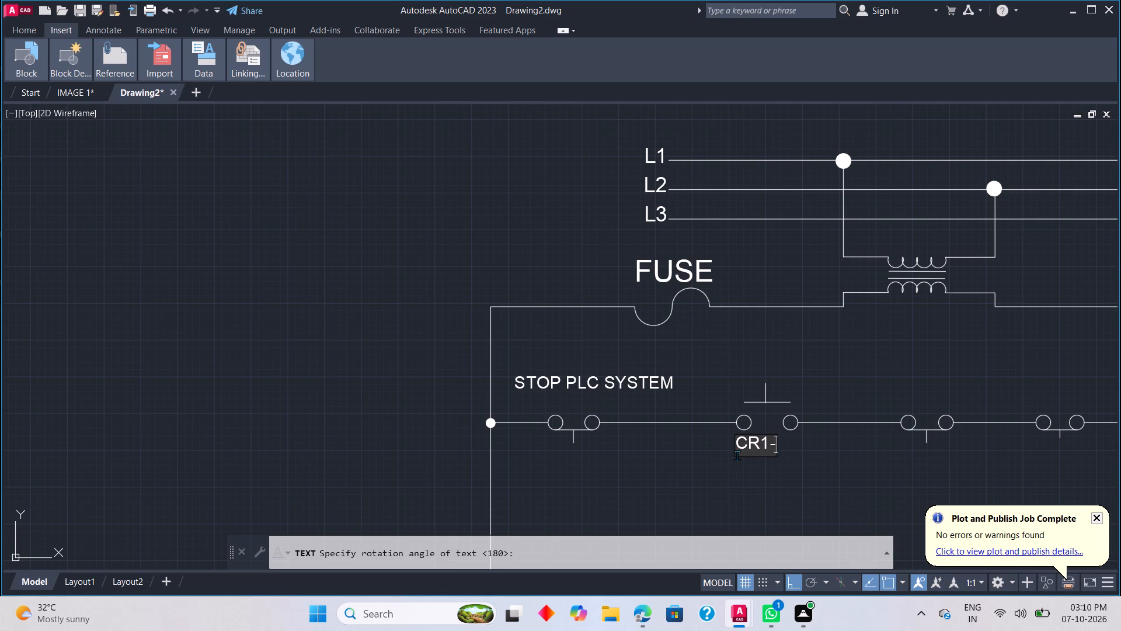
key("1")
left_click(771, 491)
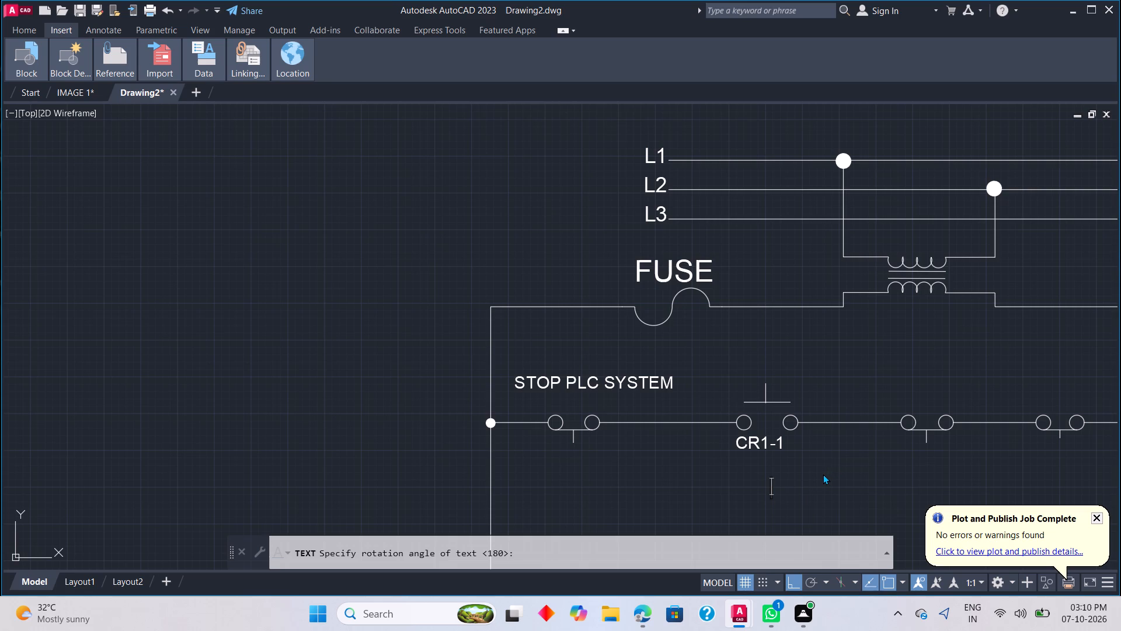
Add the text label CR1-2 above the first contact on the second rung, dismissing the pop-up notifications.
scroll(825, 476, "down", 1)
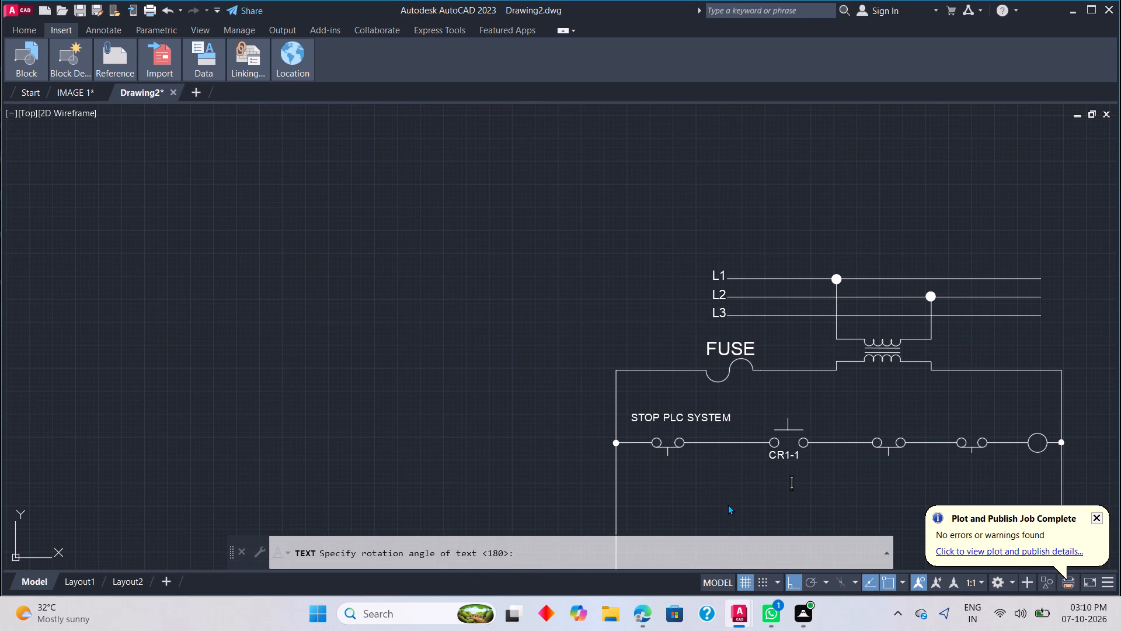
scroll(768, 494, "down", 3)
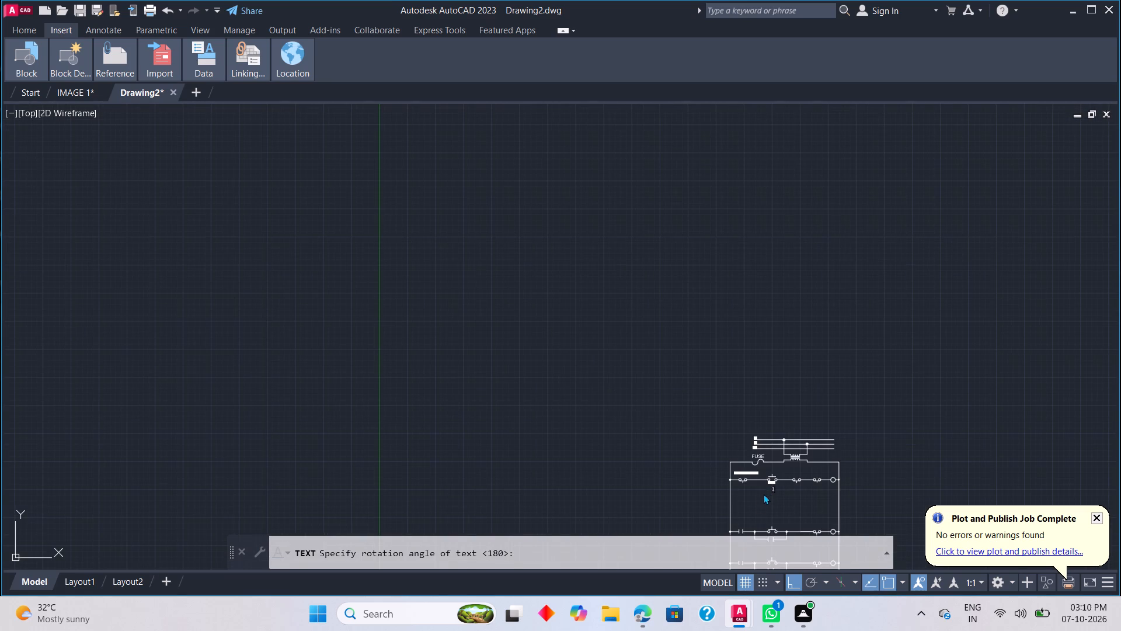
scroll(708, 525, "up", 2)
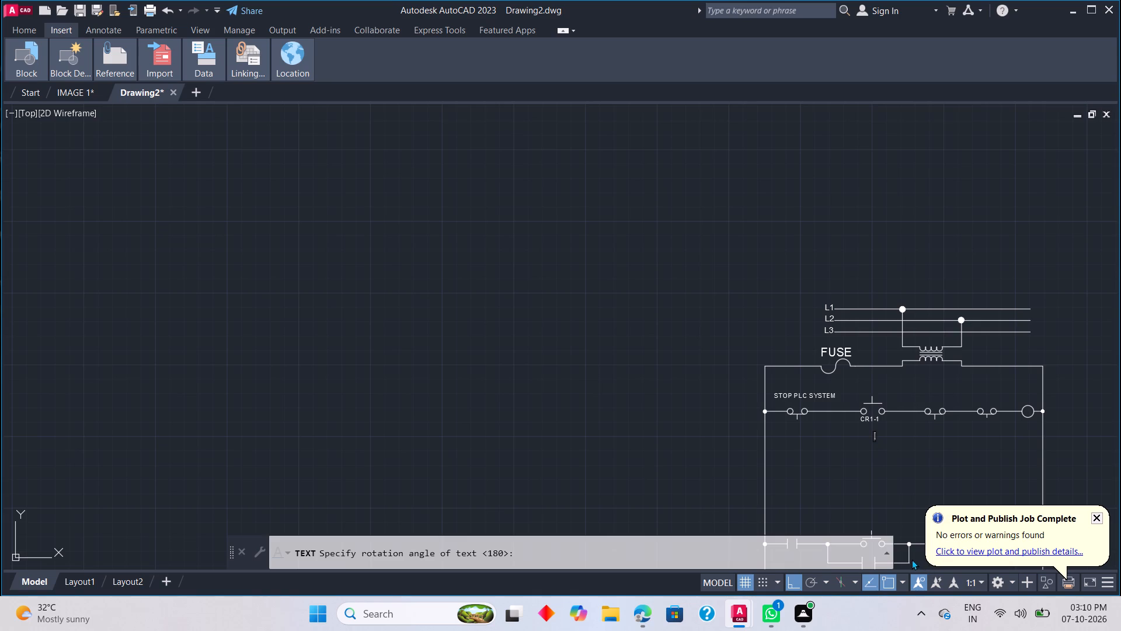
scroll(911, 559, "up", 1)
left_click(1092, 480)
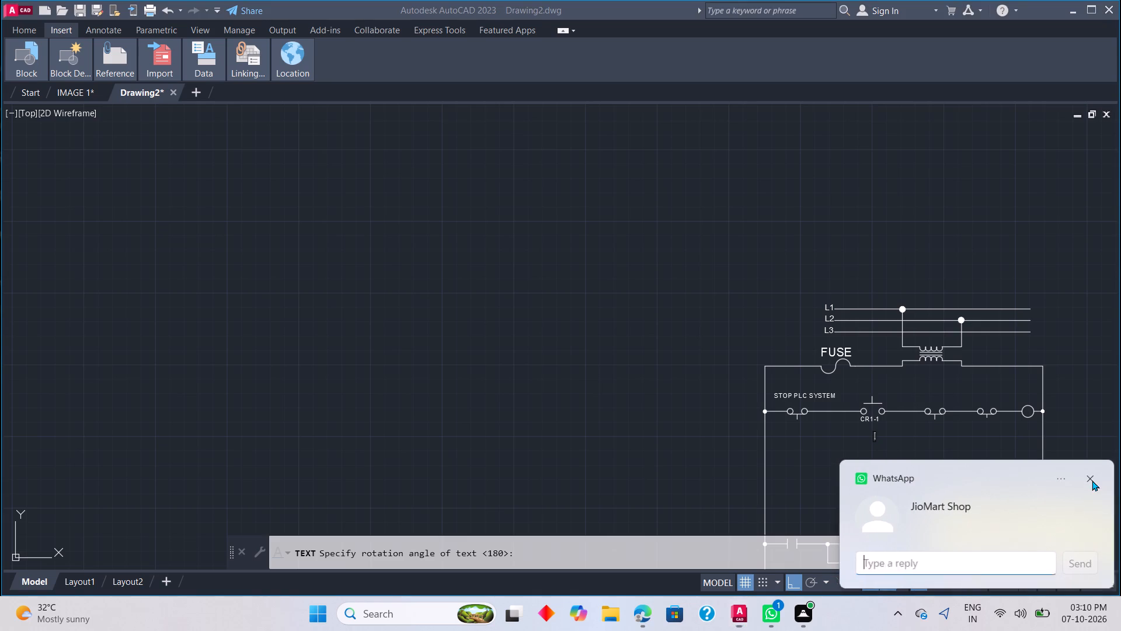
left_click(1094, 521)
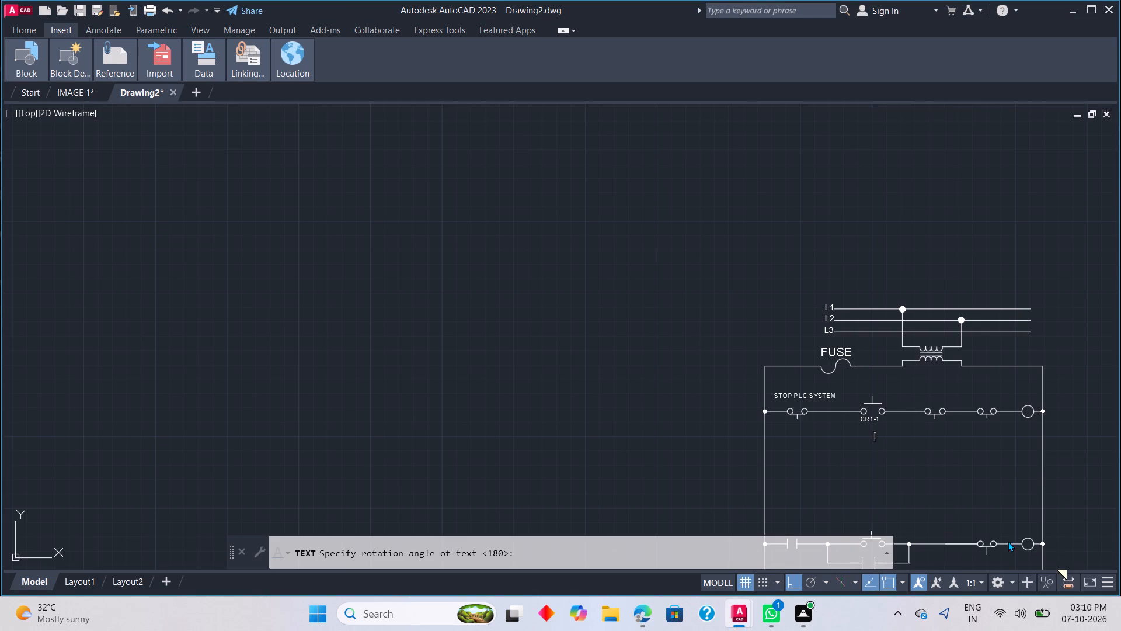
scroll(942, 556, "up", 2)
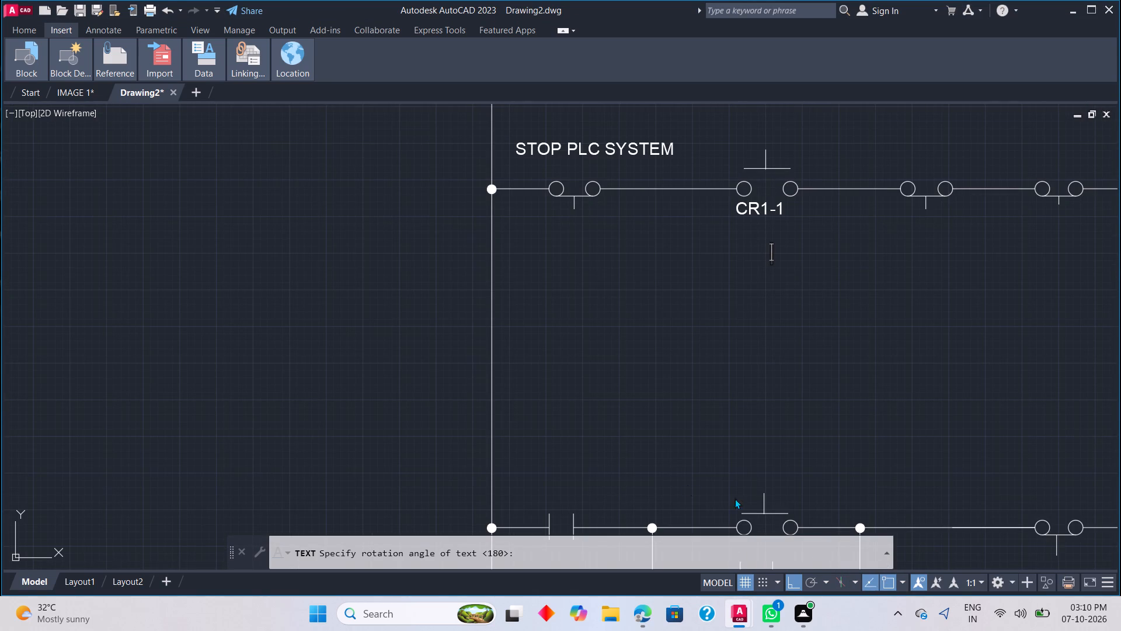
left_click(525, 493)
type("CR")
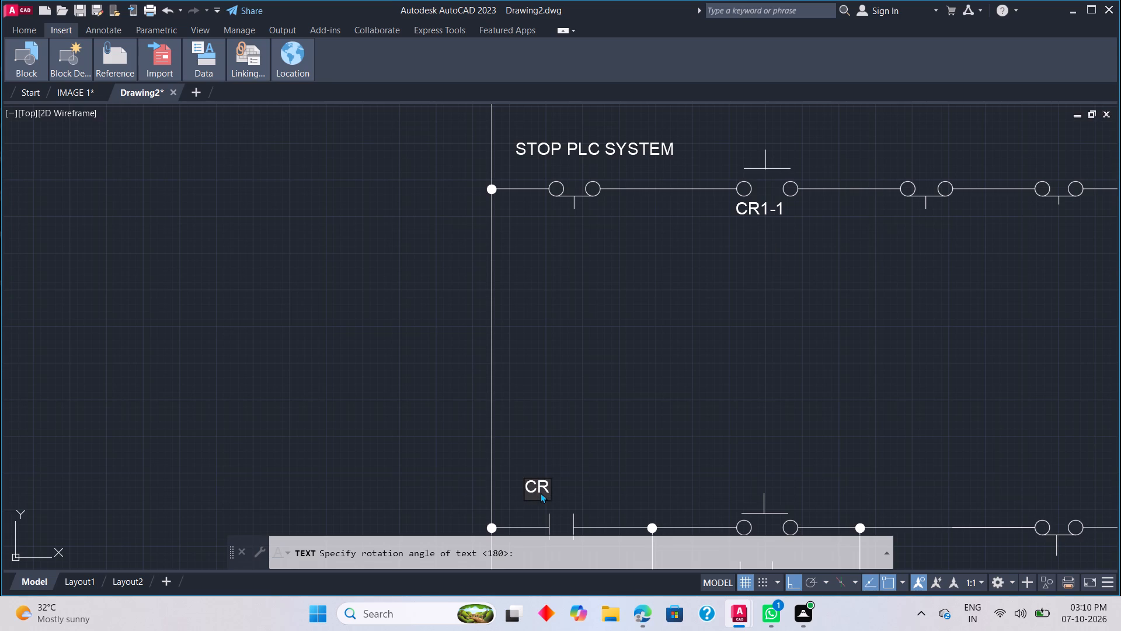
key("1")
key("minus")
key("2")
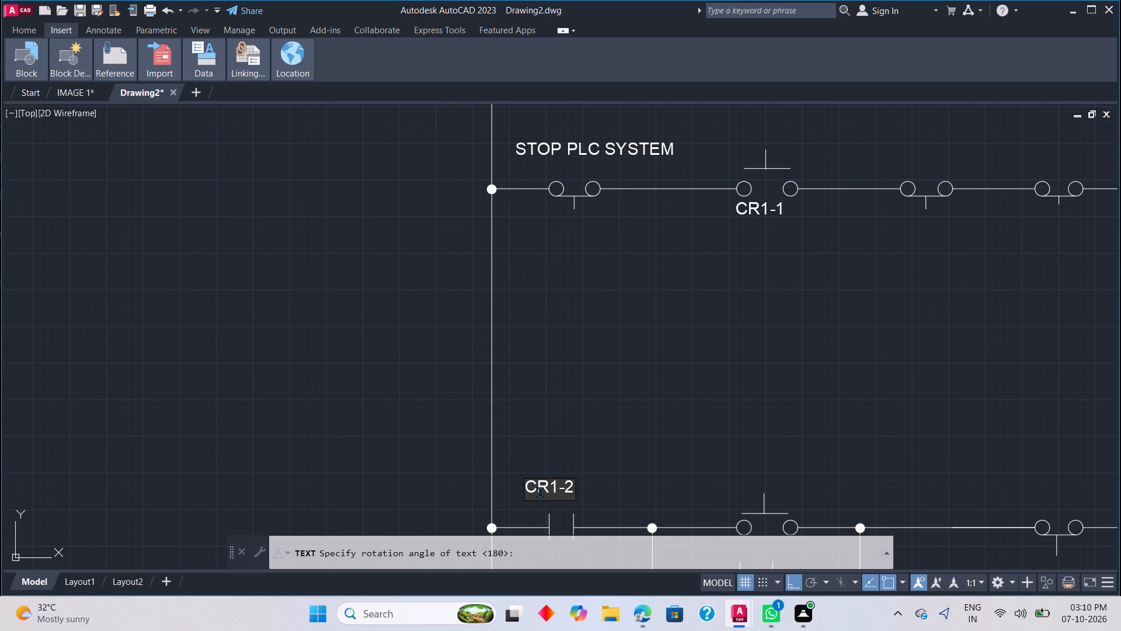
Add the text label CR1 above the coil circle at the end of the upper rung.
scroll(711, 493, "down", 1)
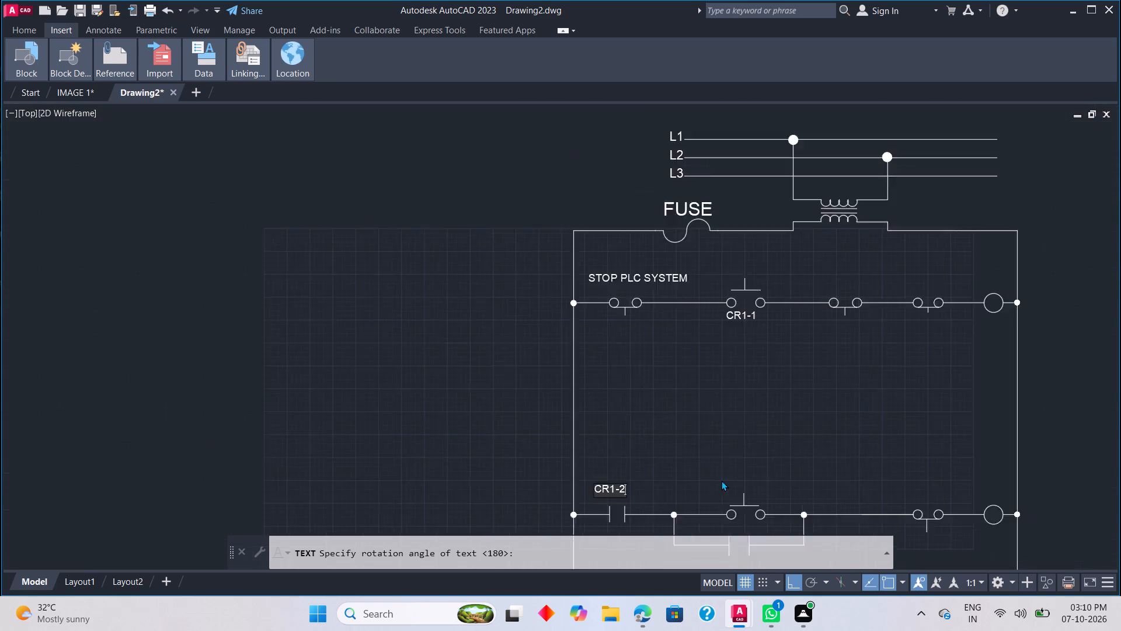
scroll(721, 480, "down", 1)
scroll(885, 350, "up", 1)
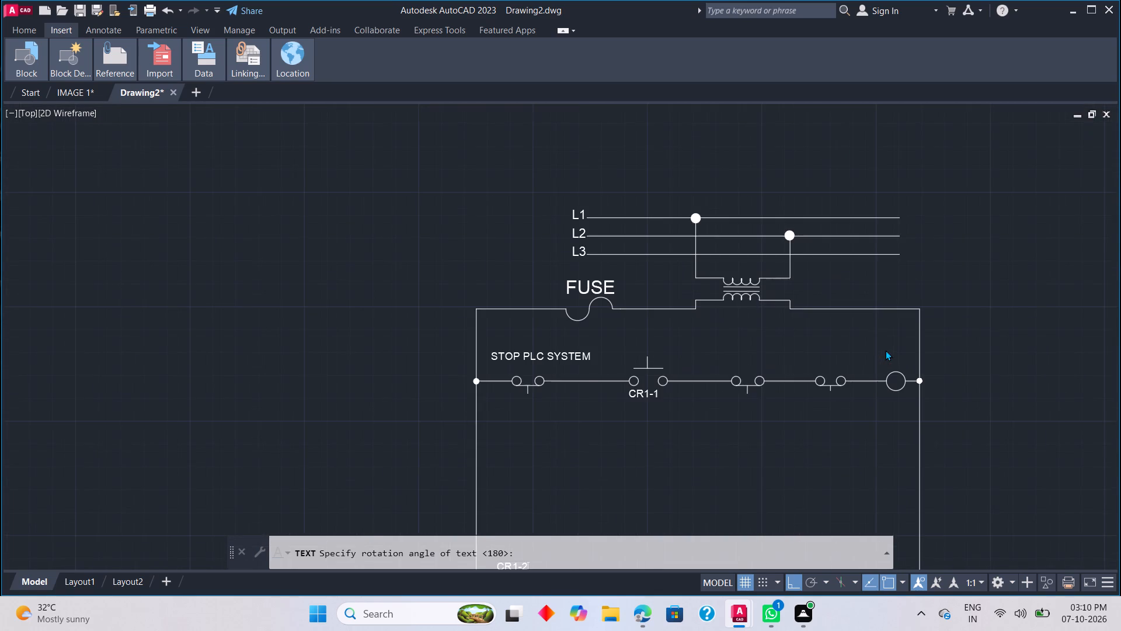
left_click(886, 360)
type("CR")
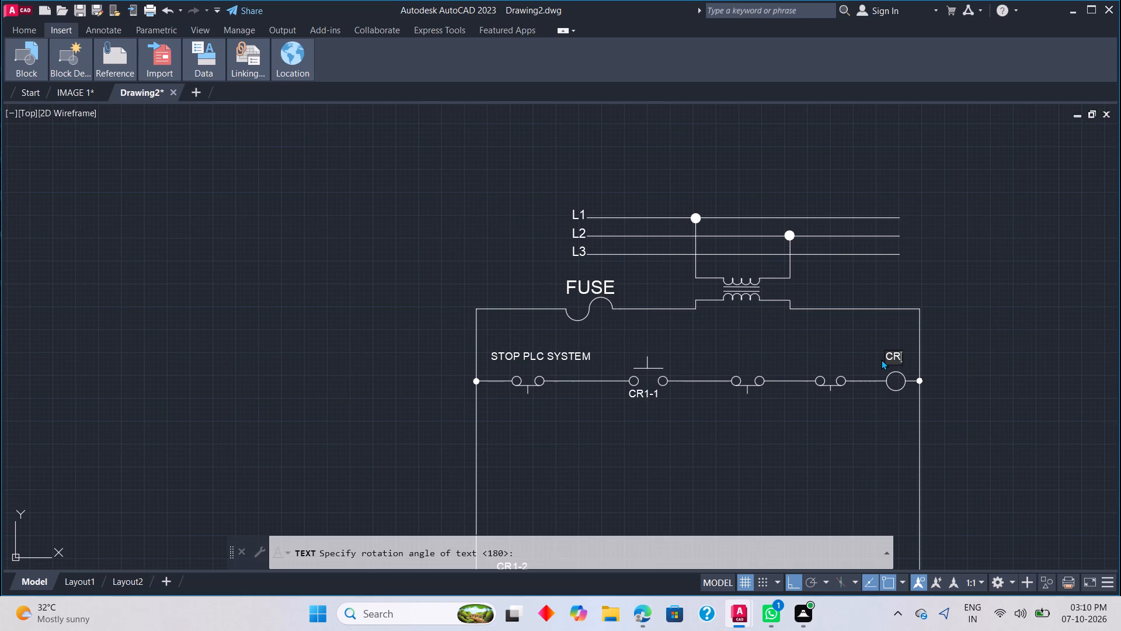
key("1")
Add the text label MCR1 above the coil circle at the end of the second rung.
scroll(911, 403, "down", 1)
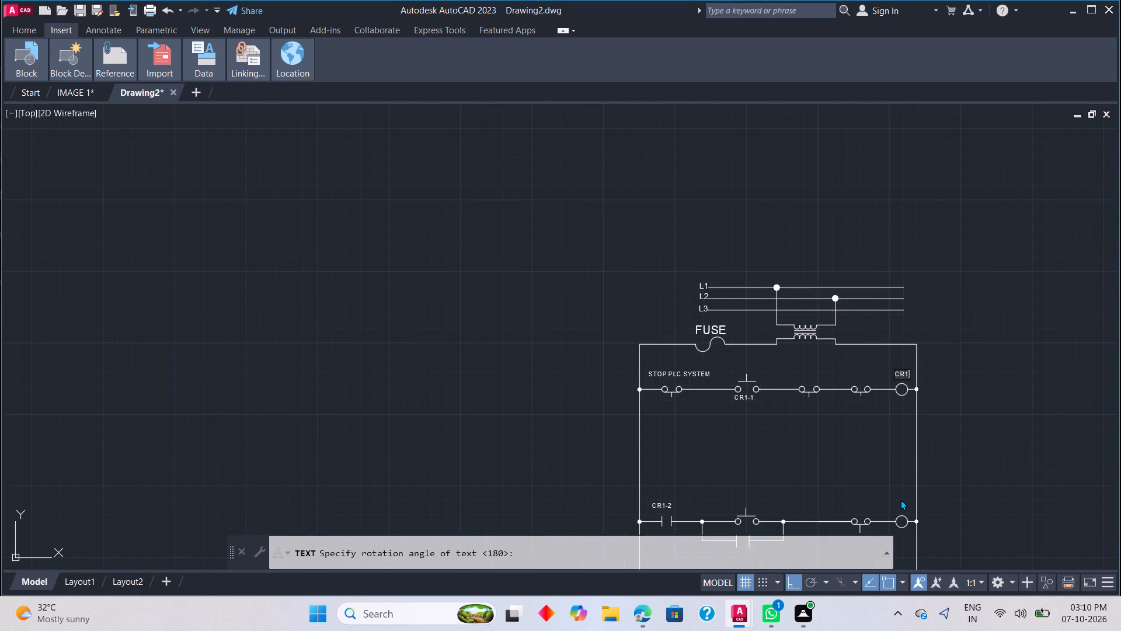
left_click(897, 504)
type("MC")
key("r")
key("1")
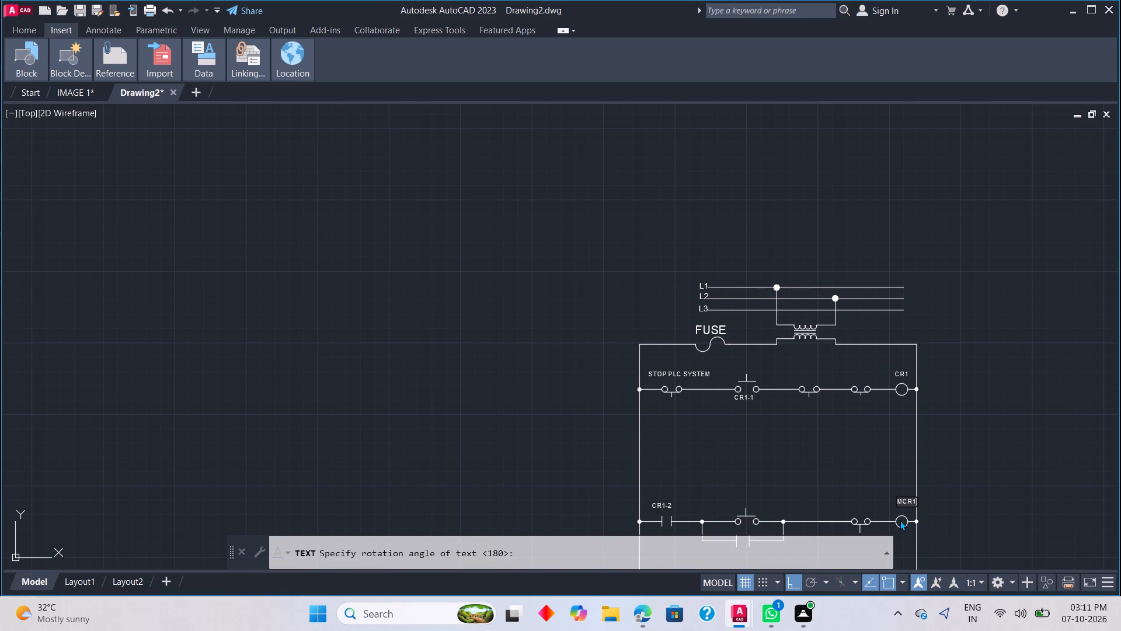
Add the text label MCR2 above the coil circle at the end of the third rung.
scroll(899, 516, "up", 1)
scroll(900, 504, "down", 2)
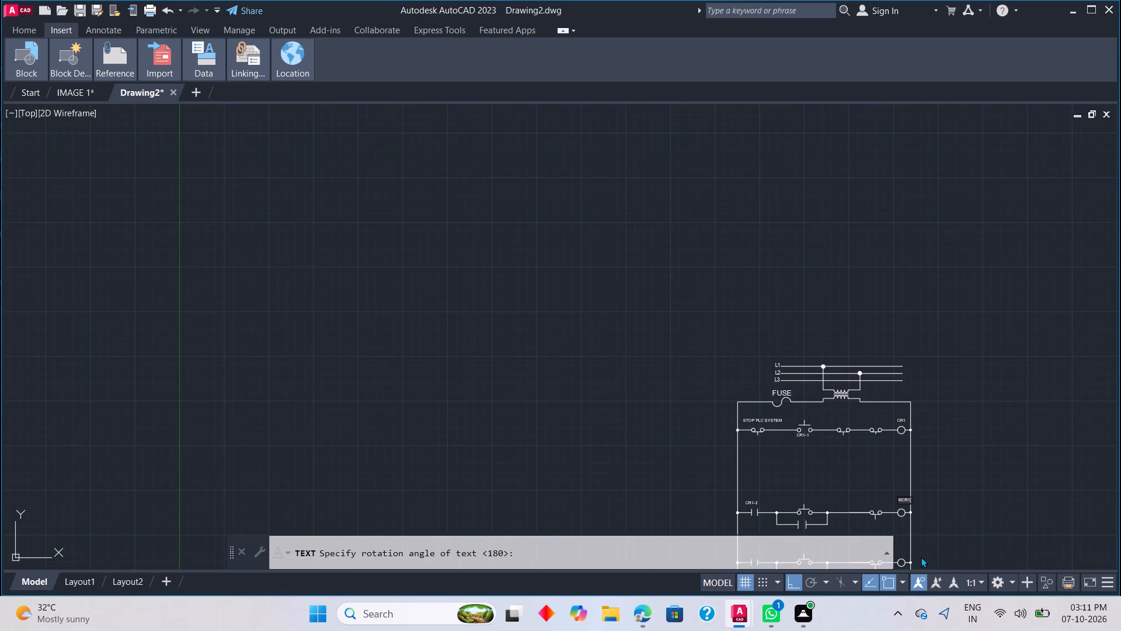
scroll(920, 556, "up", 1)
middle_click_drag(917, 557, 908, 443)
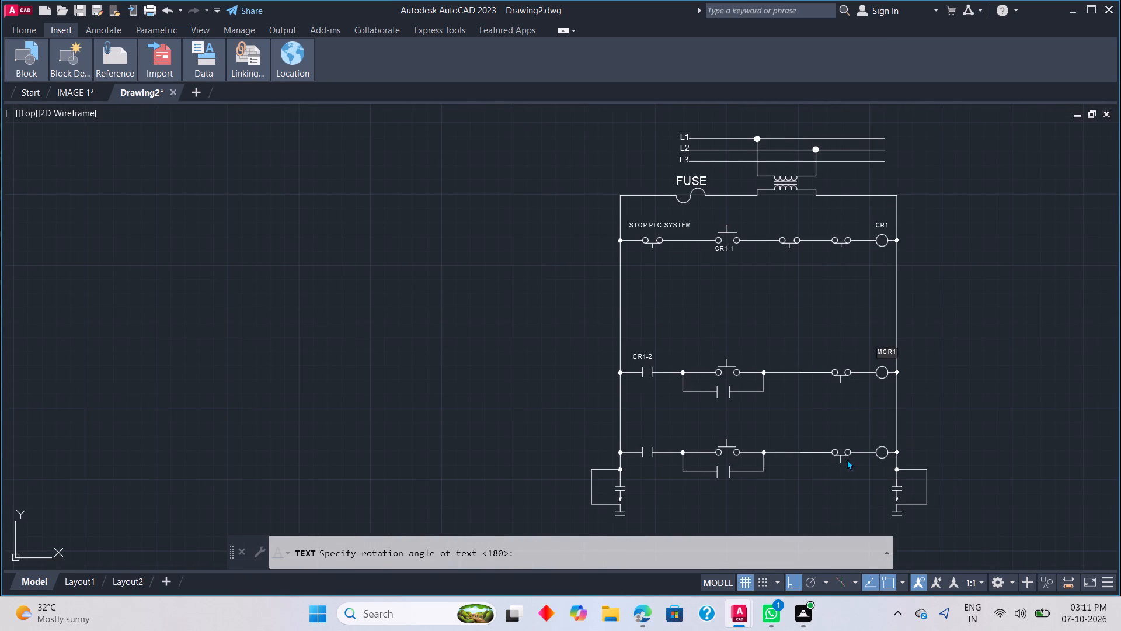
scroll(853, 442, "up", 1)
left_click(886, 435)
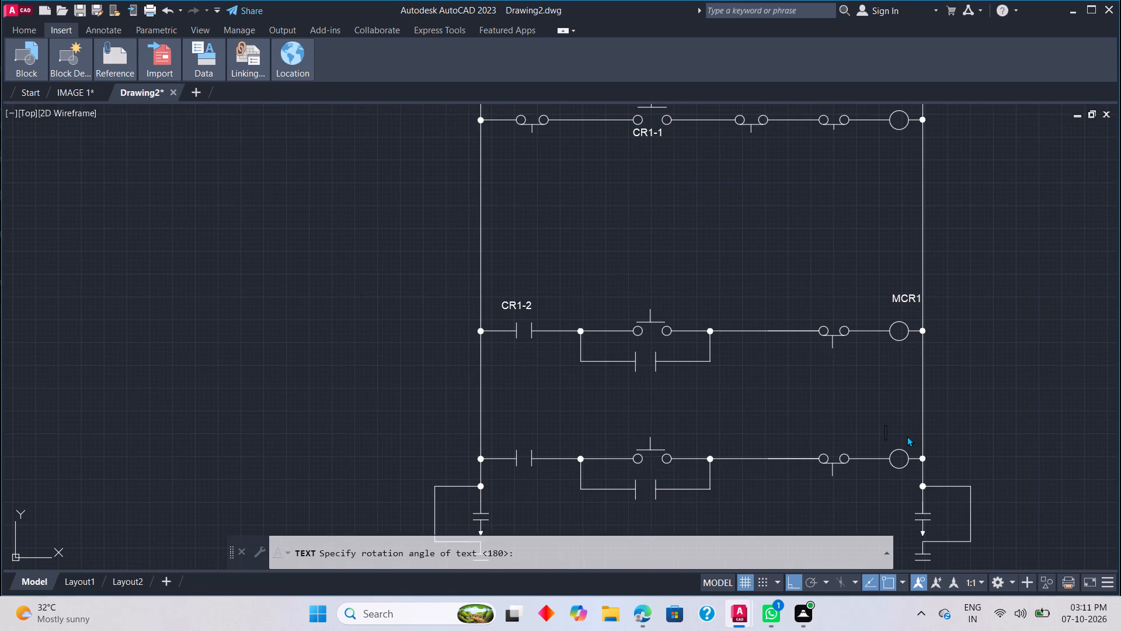
type("MCR")
key("2")
left_click(843, 390)
Add the text label MCR1-1 above the parallel contact in the second rung's branch, just below the pushbutton.
left_click(601, 344)
type("MCR")
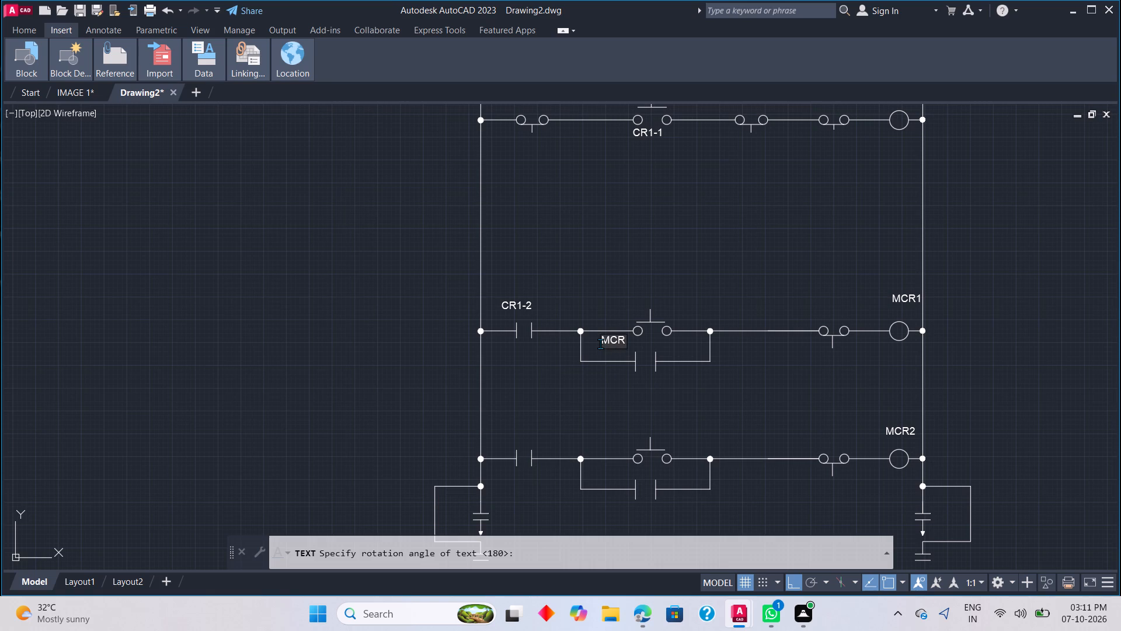
key("1")
type("-1")
left_click(616, 474)
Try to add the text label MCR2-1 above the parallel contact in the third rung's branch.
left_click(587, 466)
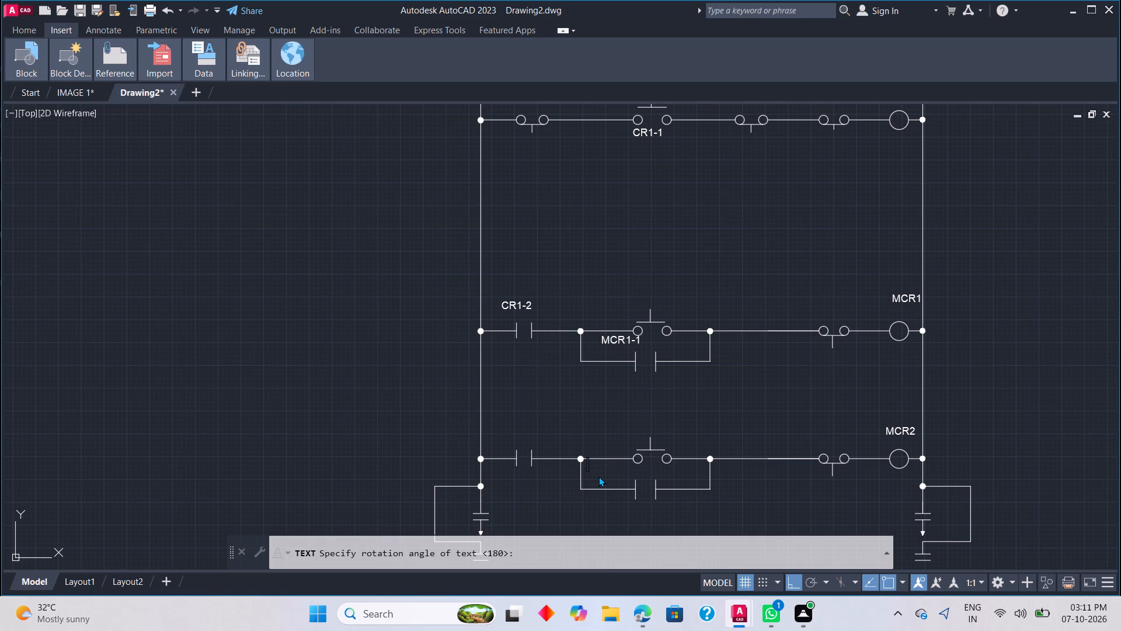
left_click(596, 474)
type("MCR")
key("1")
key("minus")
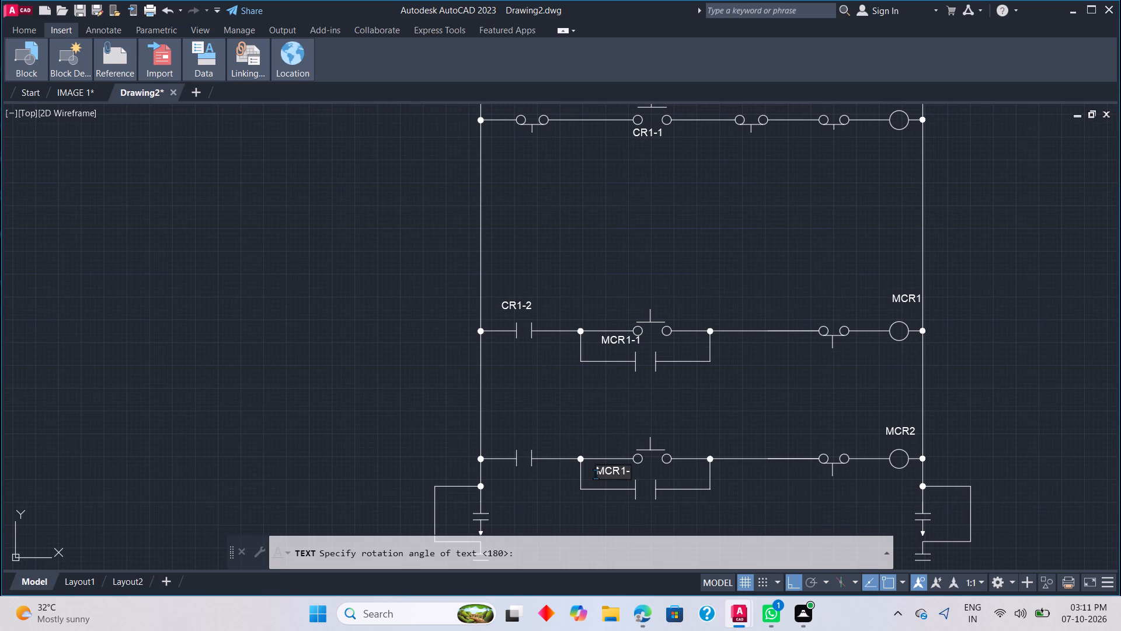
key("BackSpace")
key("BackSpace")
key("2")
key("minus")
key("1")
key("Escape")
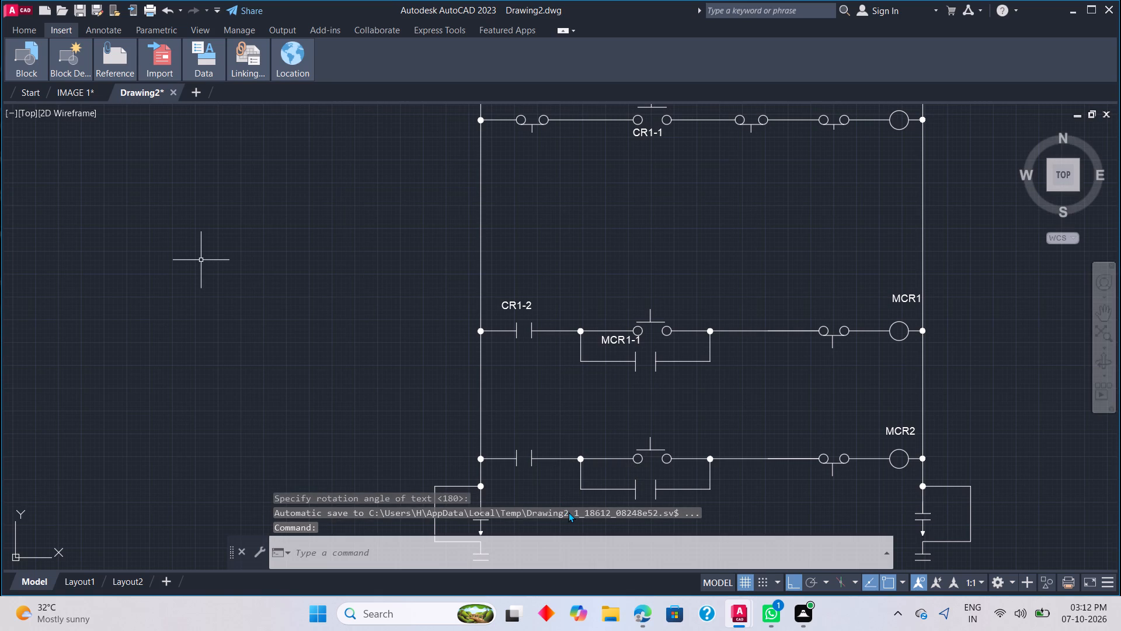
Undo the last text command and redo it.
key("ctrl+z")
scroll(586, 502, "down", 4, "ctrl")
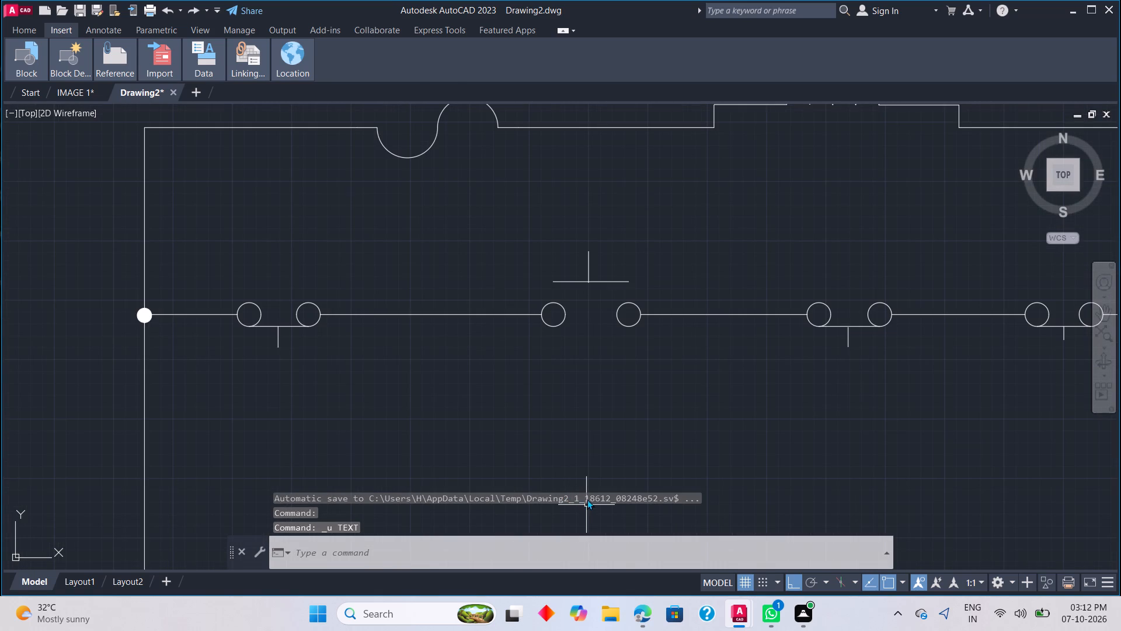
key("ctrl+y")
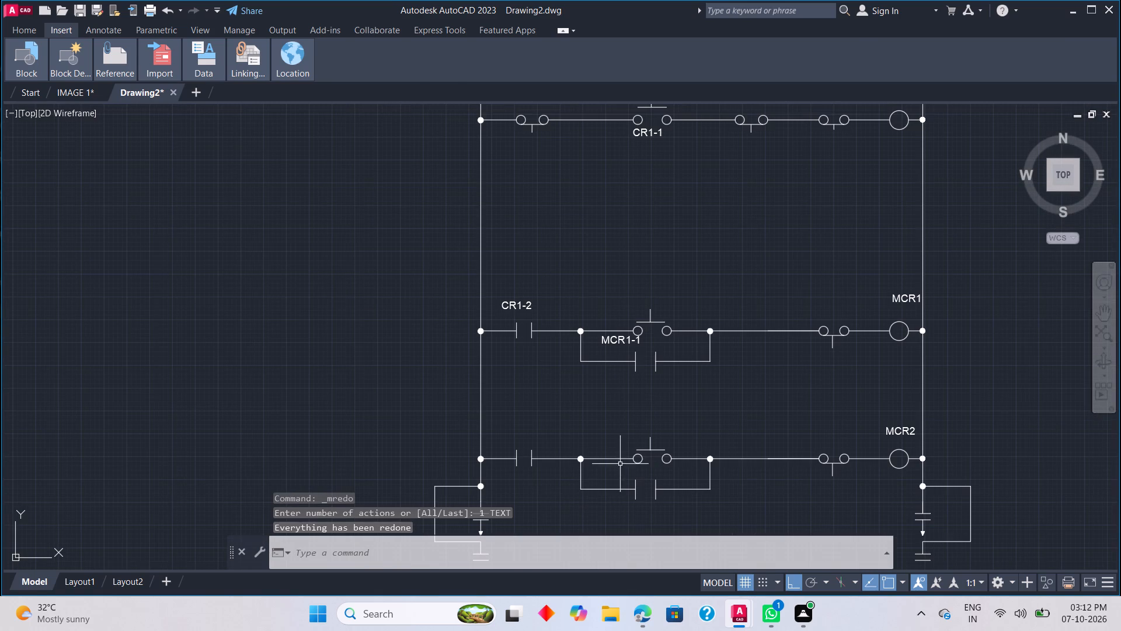
Add the text label START PLC SYSTEM, about 2.2 high and unrotated, above the normally open pushbutton on the upper rung.
scroll(617, 476, "down", 1)
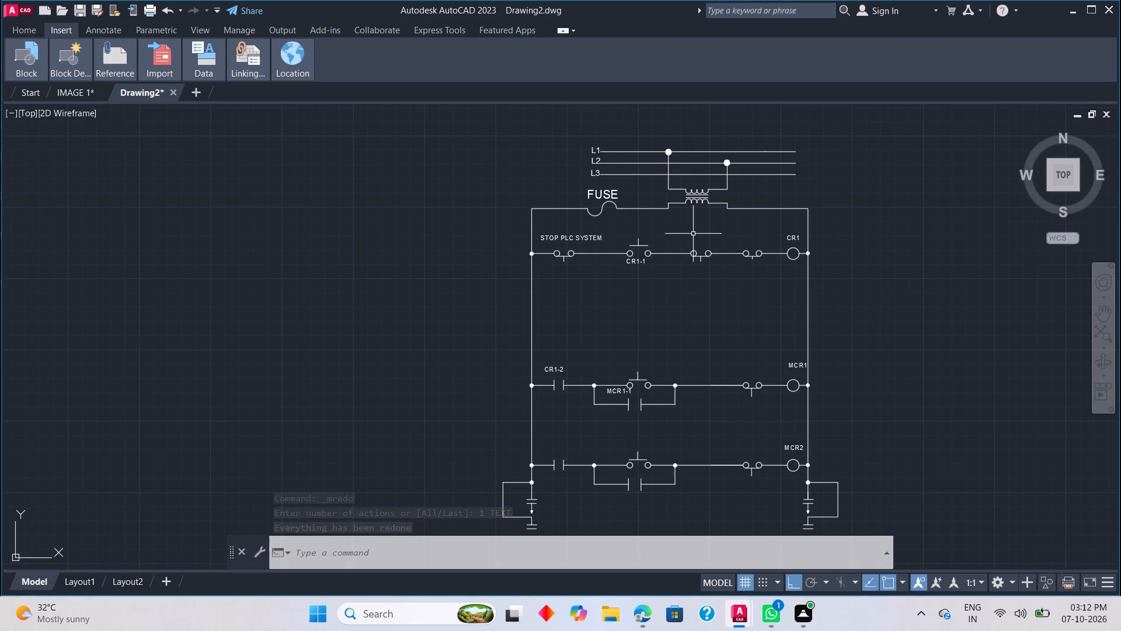
scroll(693, 235, "up", 2)
scroll(562, 234, "up", 2)
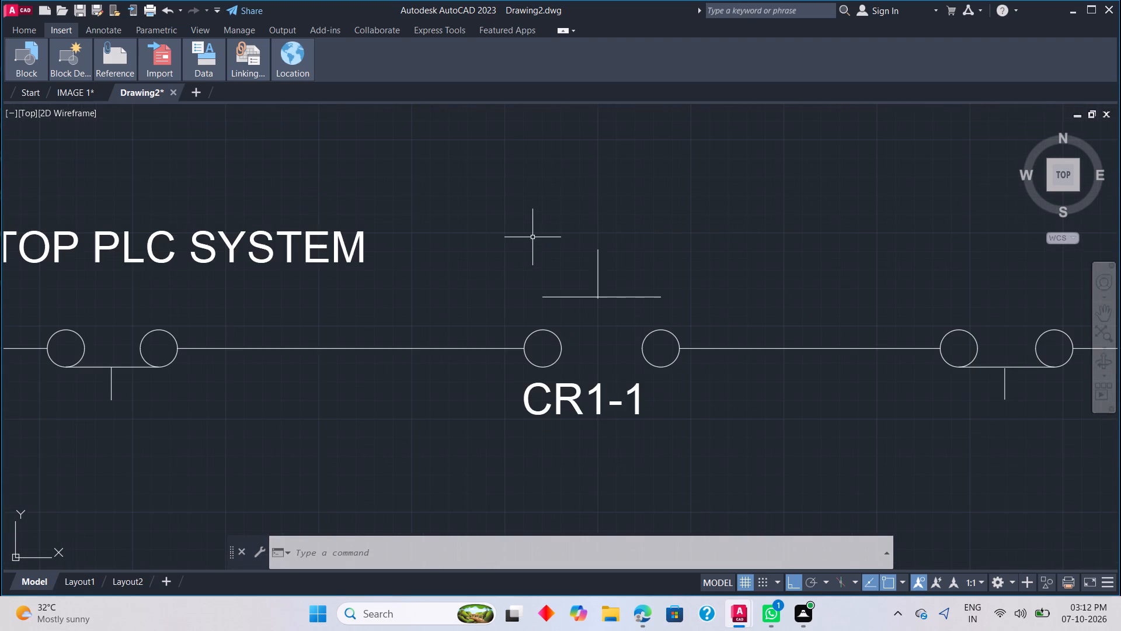
key("t")
key("e")
key("x")
type("T")
key("space")
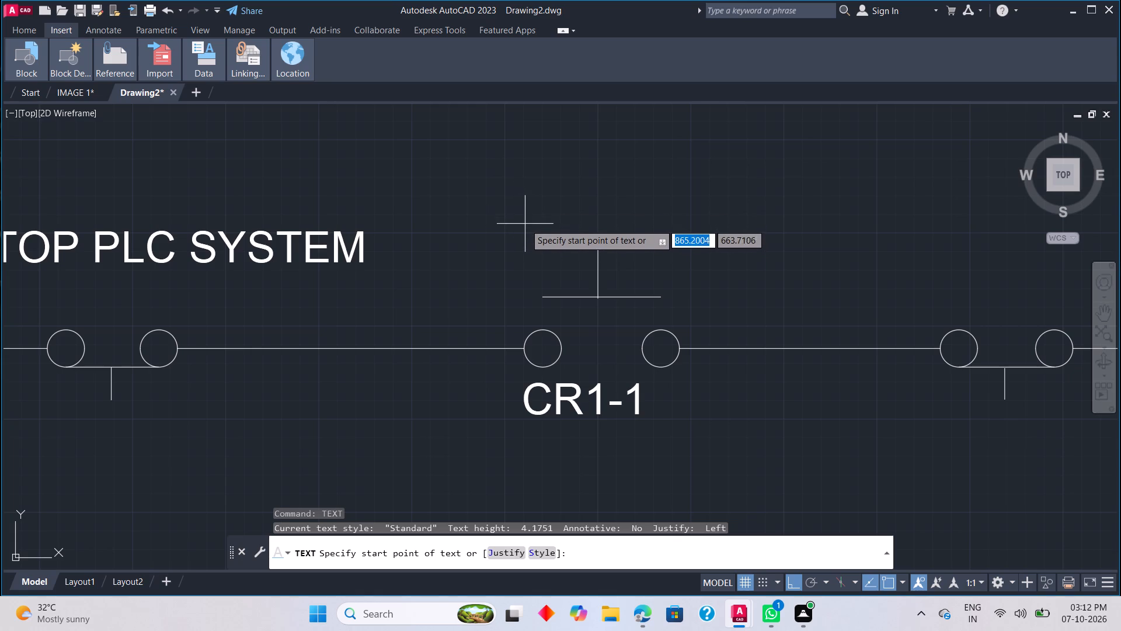
left_click(494, 234)
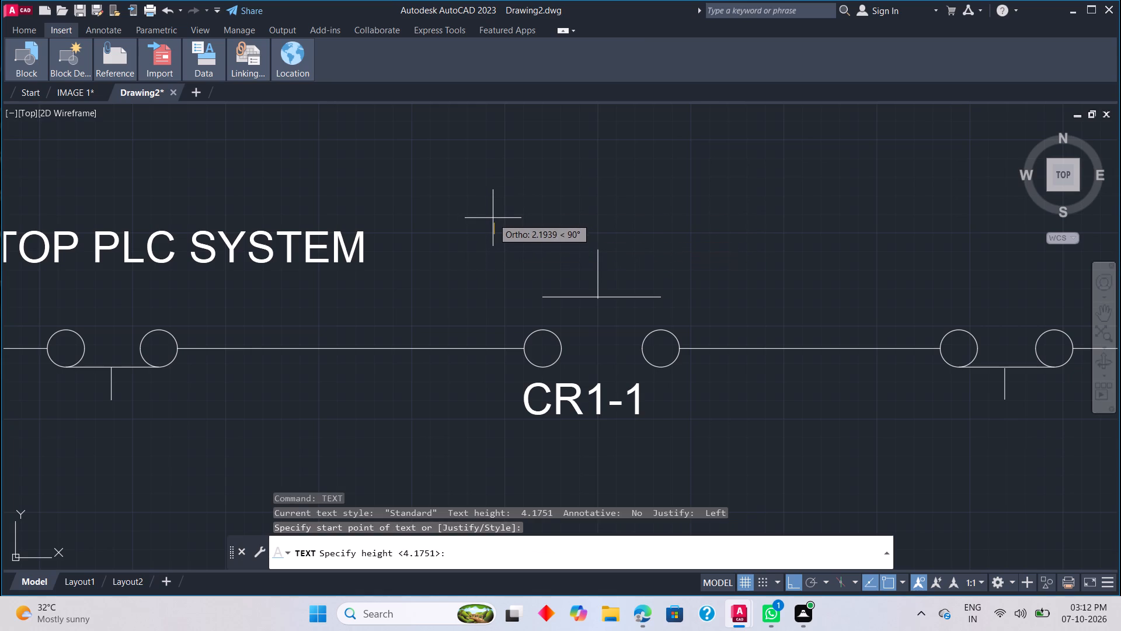
left_click(493, 218)
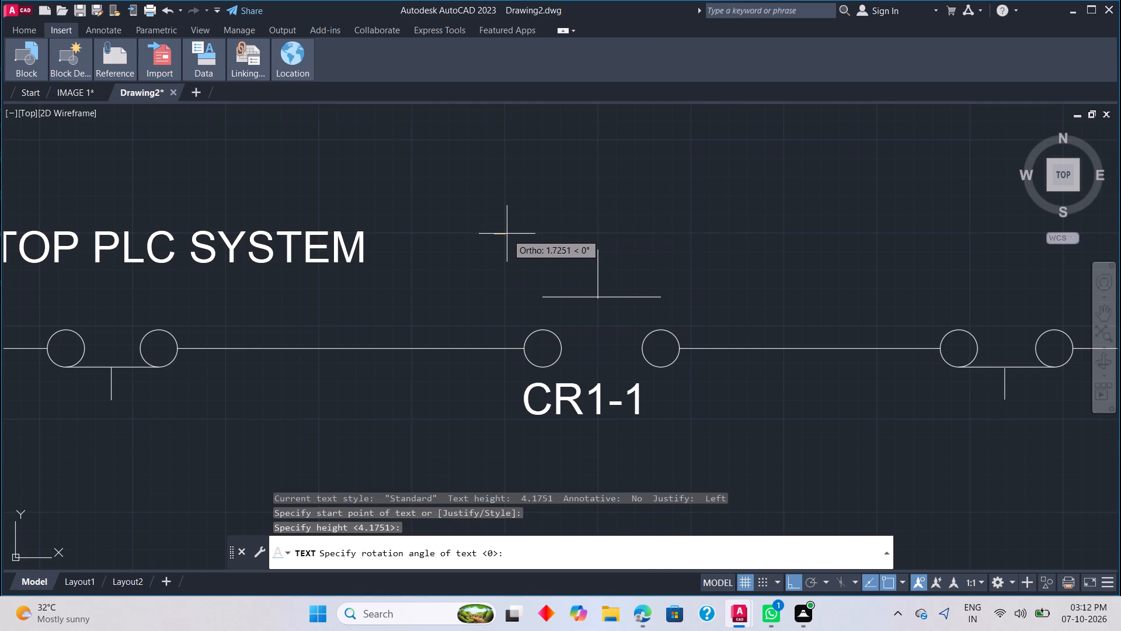
left_click(507, 234)
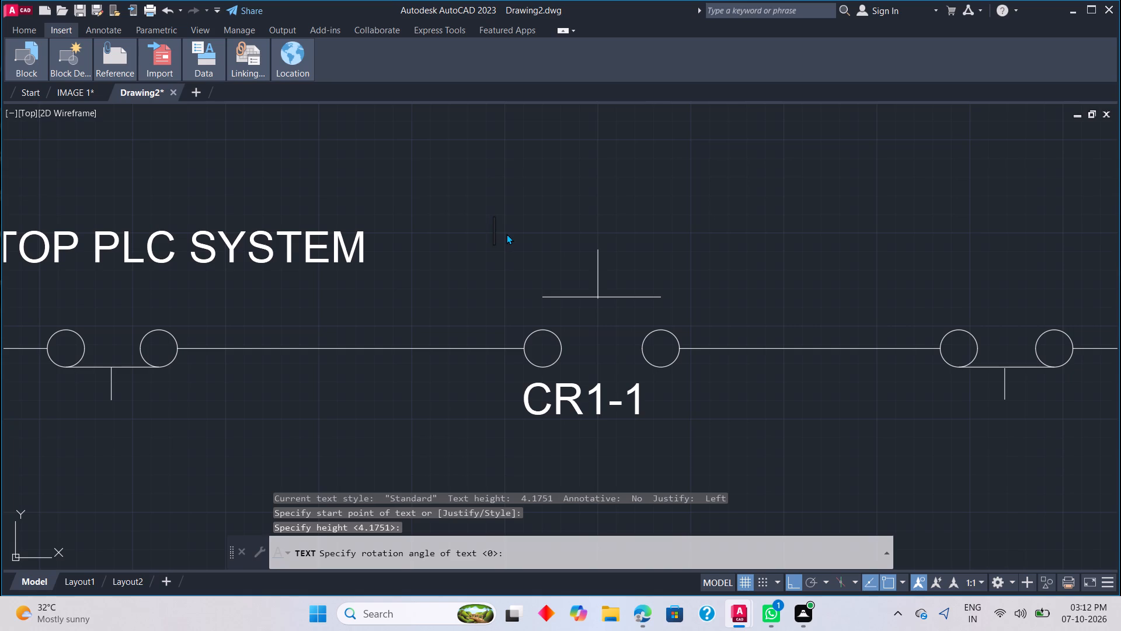
key("s")
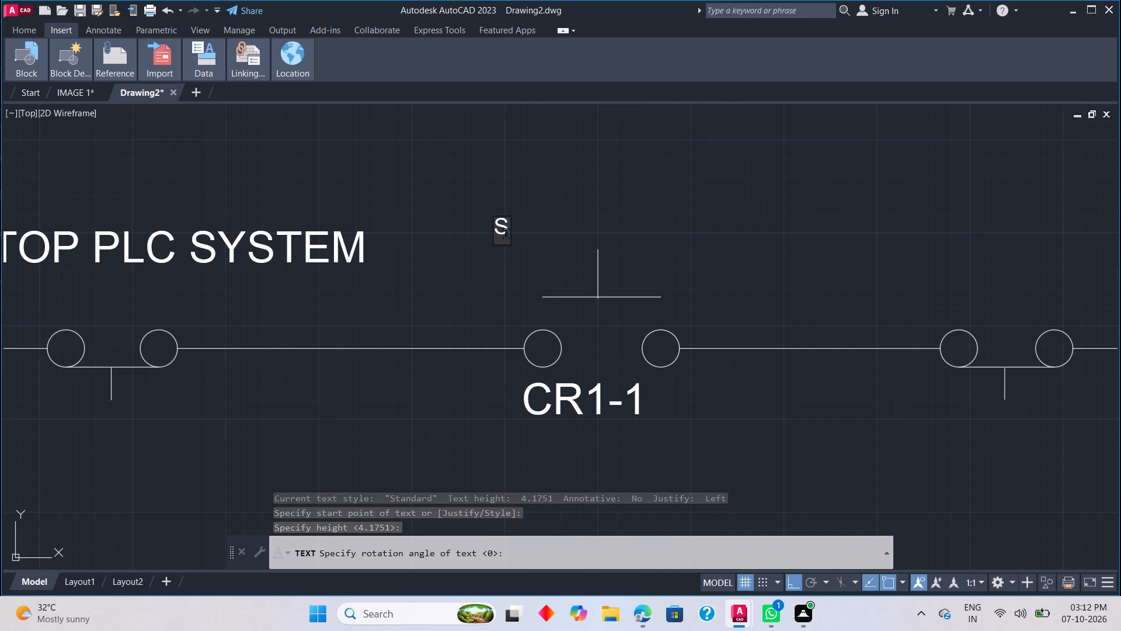
key("t")
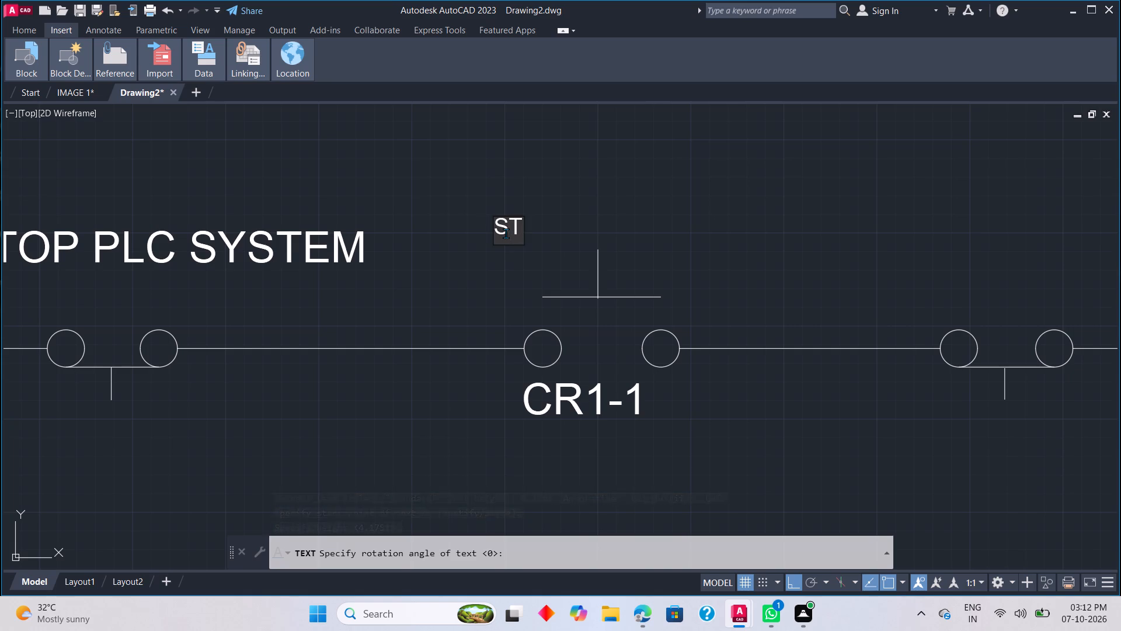
type("ART")
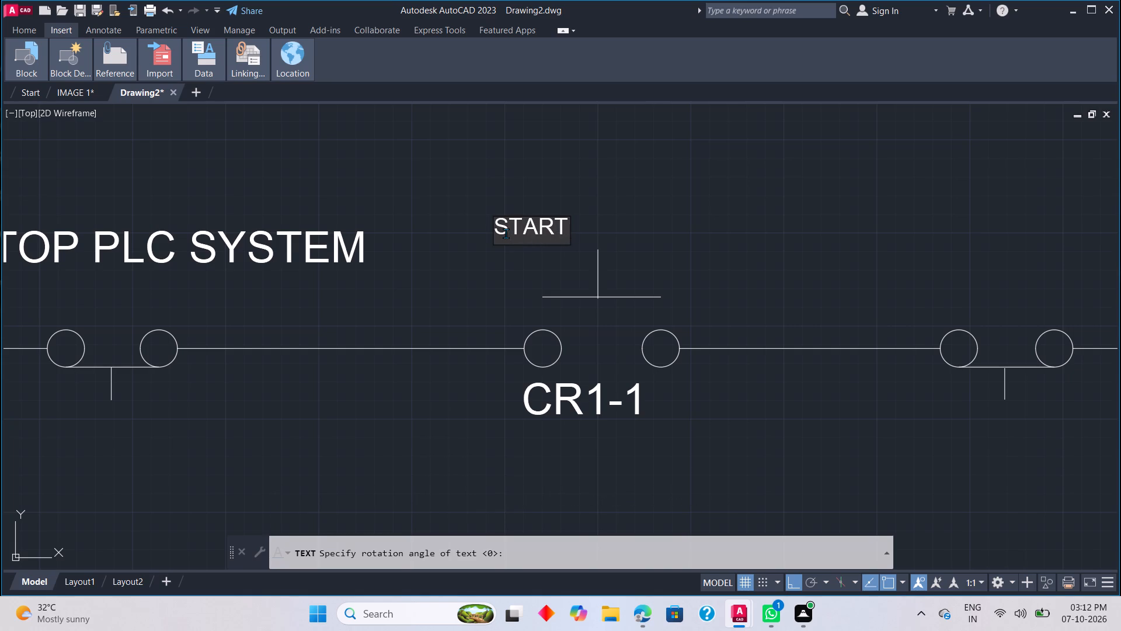
key("space")
type("PLC")
key("space")
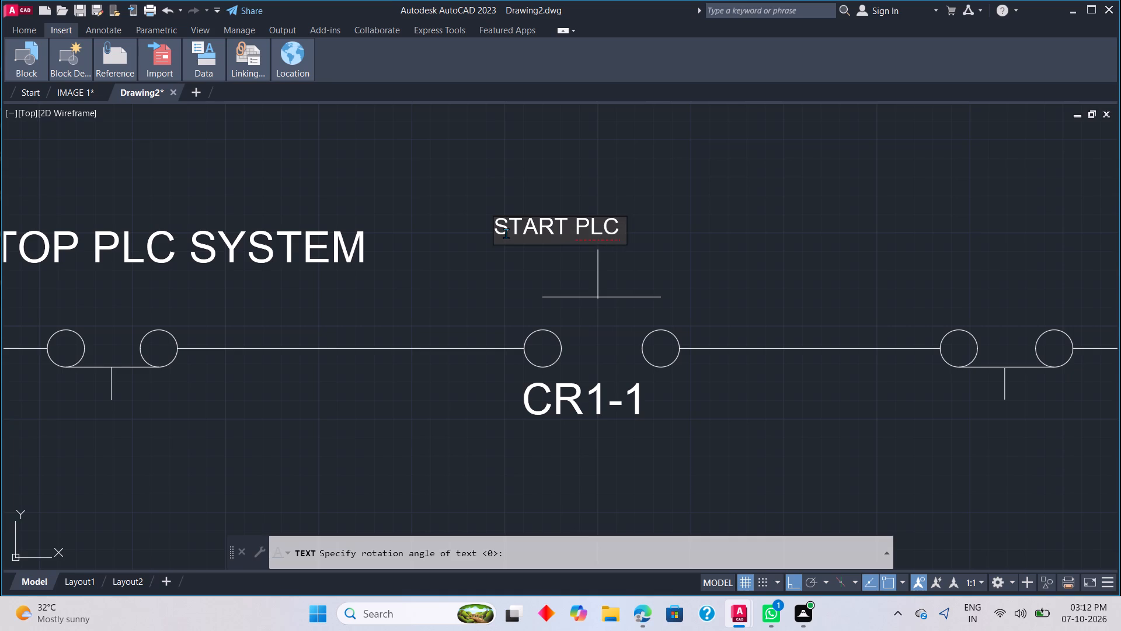
type("SYSTEM")
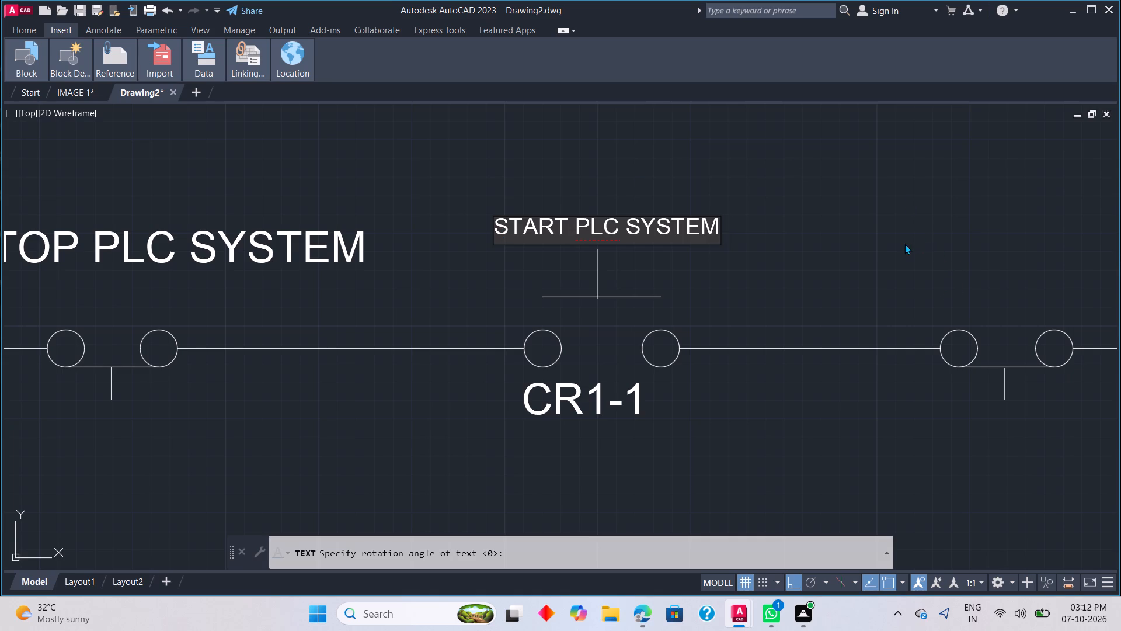
Add the text label EMERGENCY STOP PB1 above the first normally closed pushbutton after the start pushbutton on the upper rung.
left_click(874, 250)
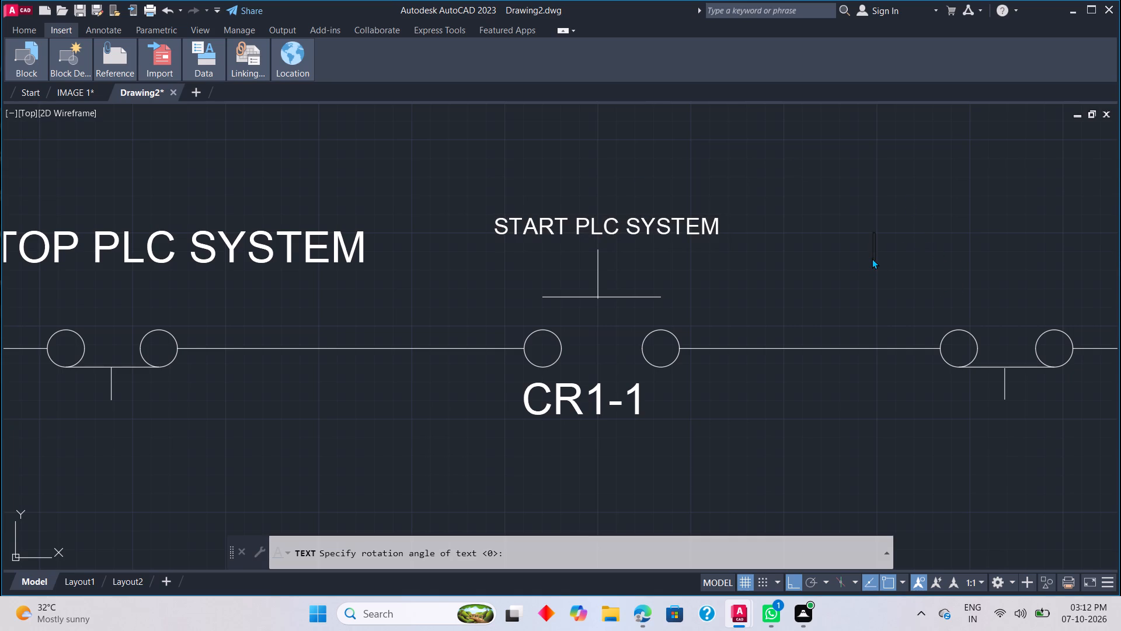
key("e")
key("m")
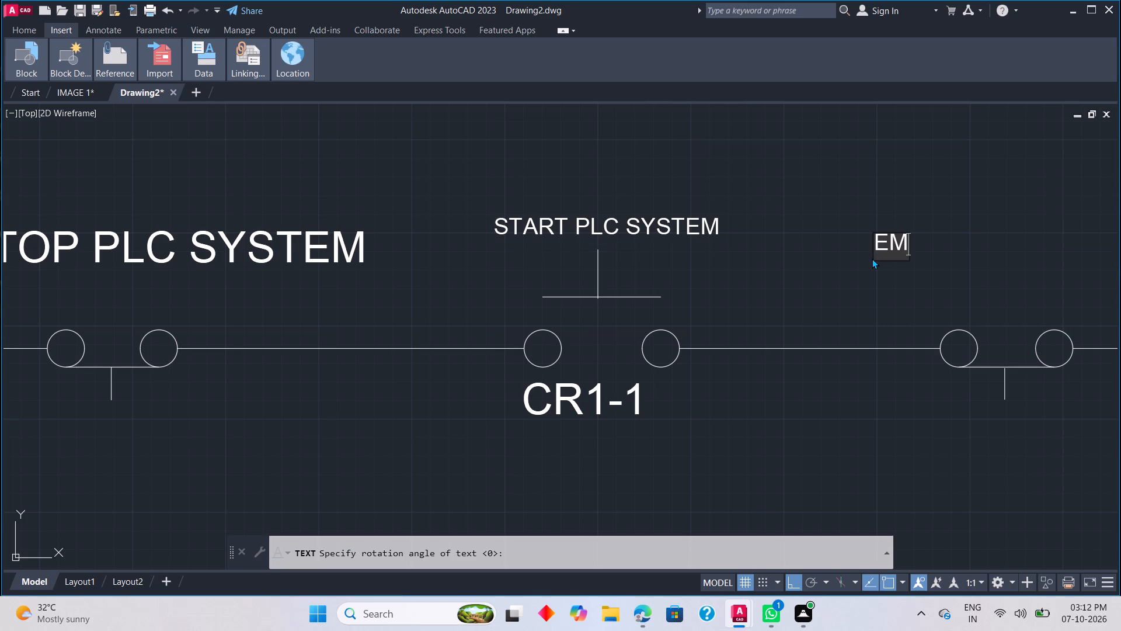
key("e")
type("RGW")
key("BackSpace")
key("e")
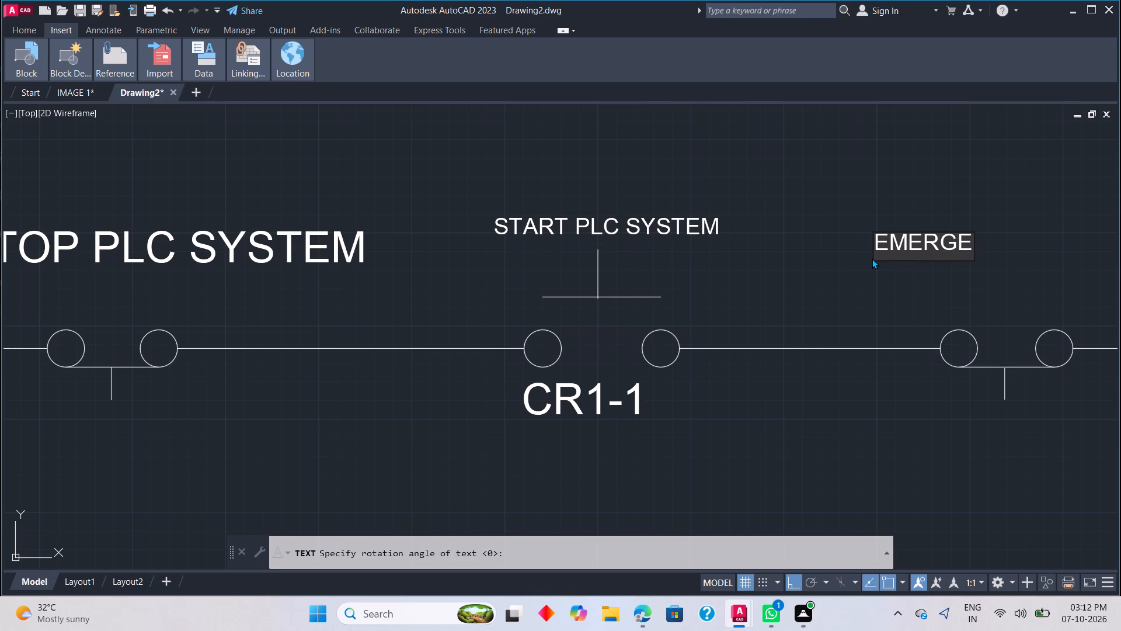
type("NCY")
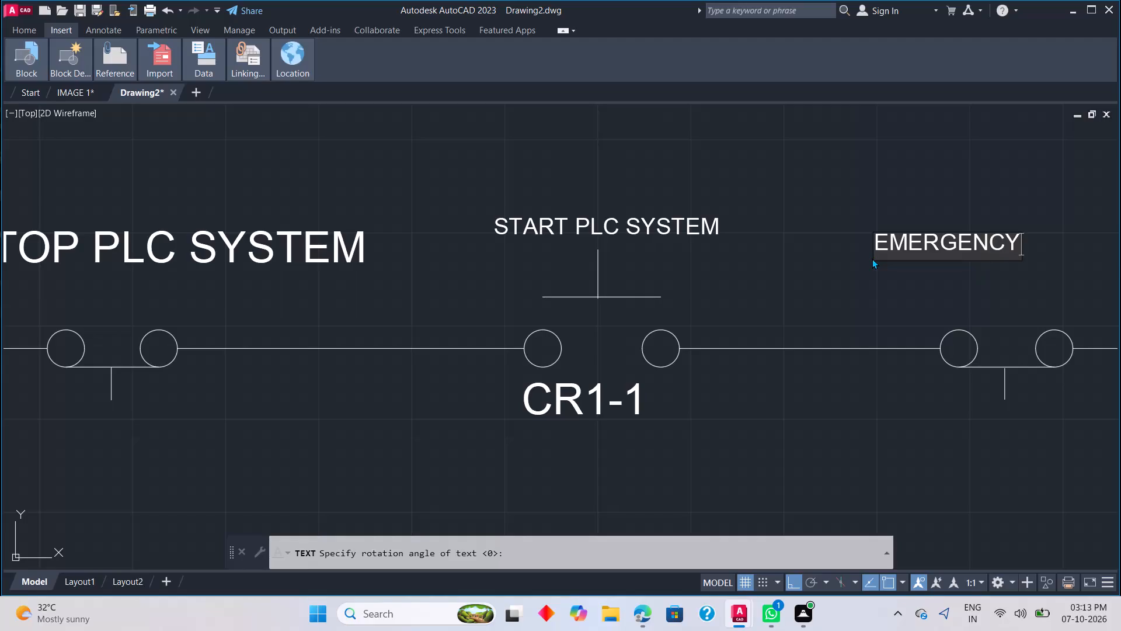
key("space")
type("STOP")
key("space")
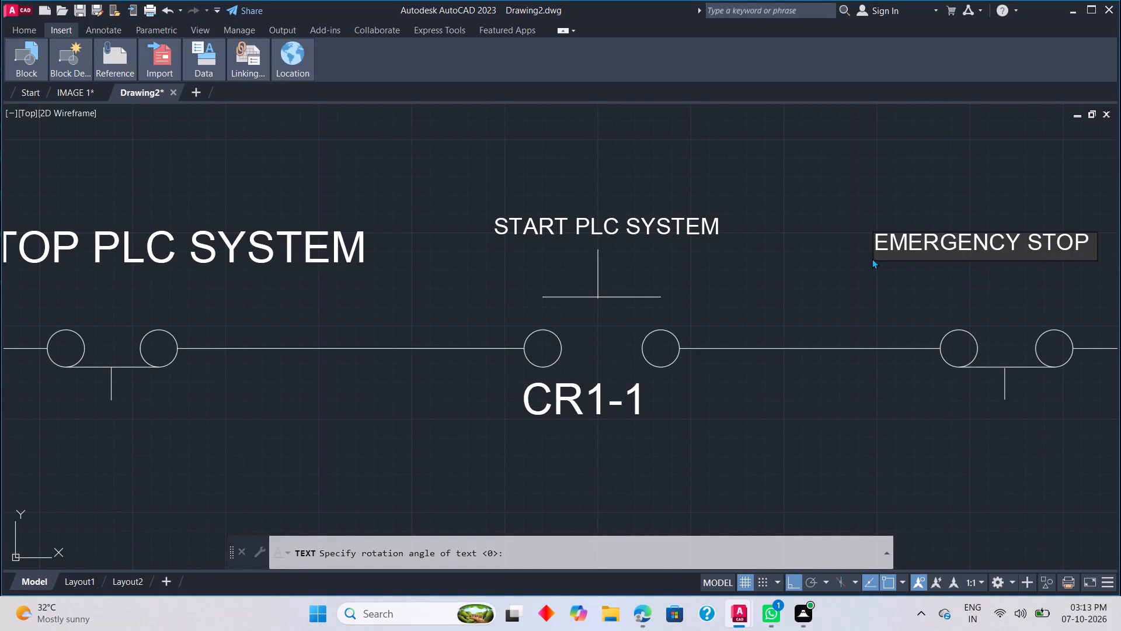
key("p")
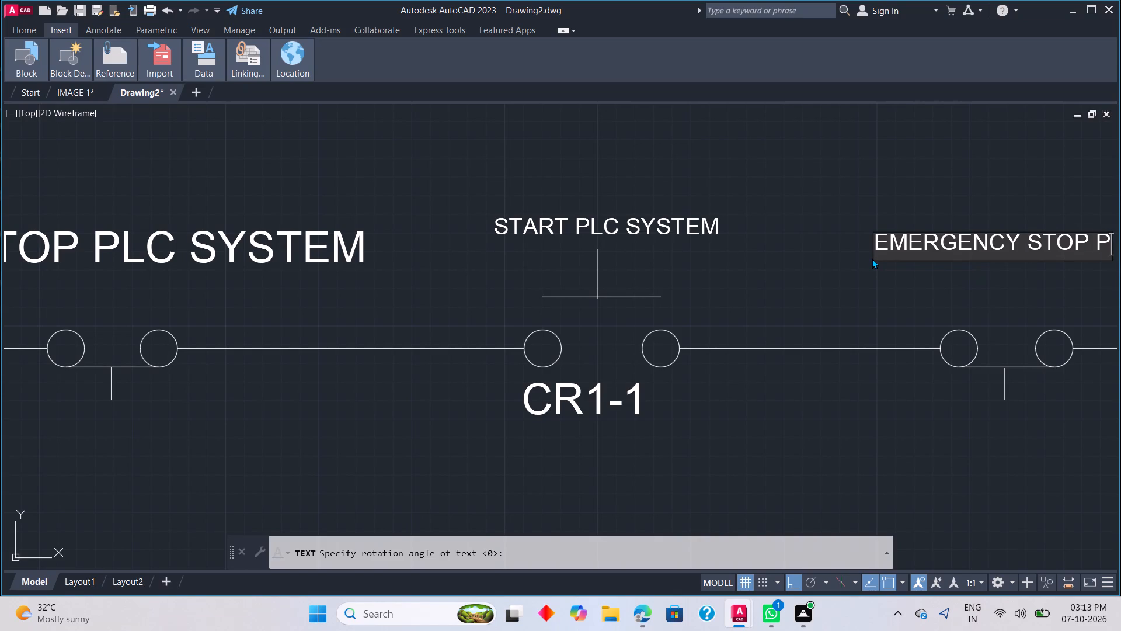
key("b")
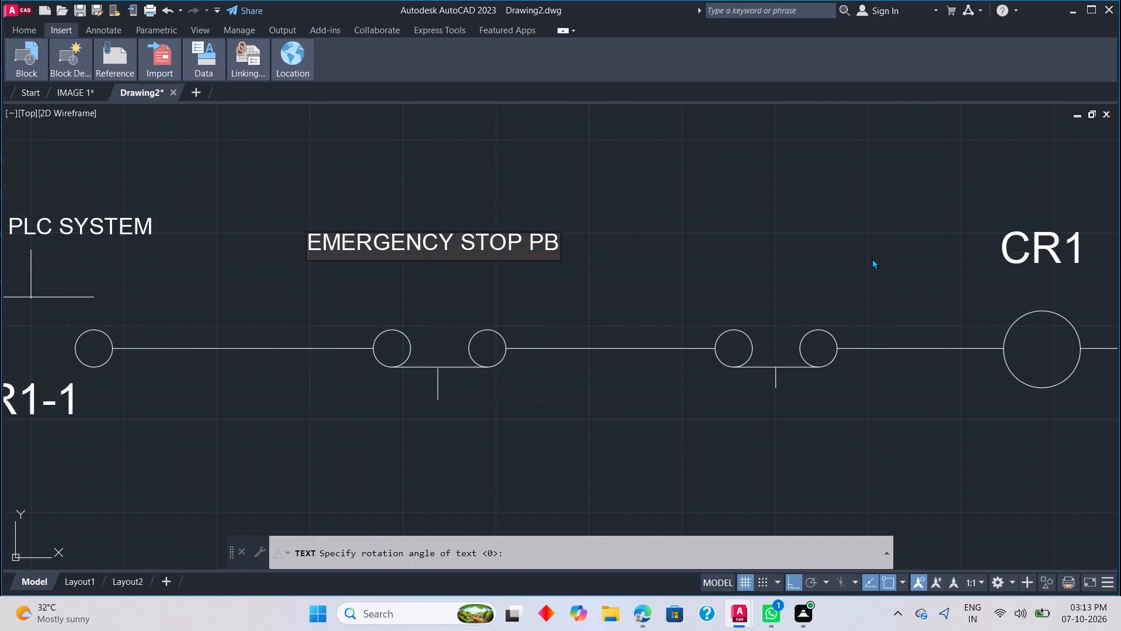
key("1")
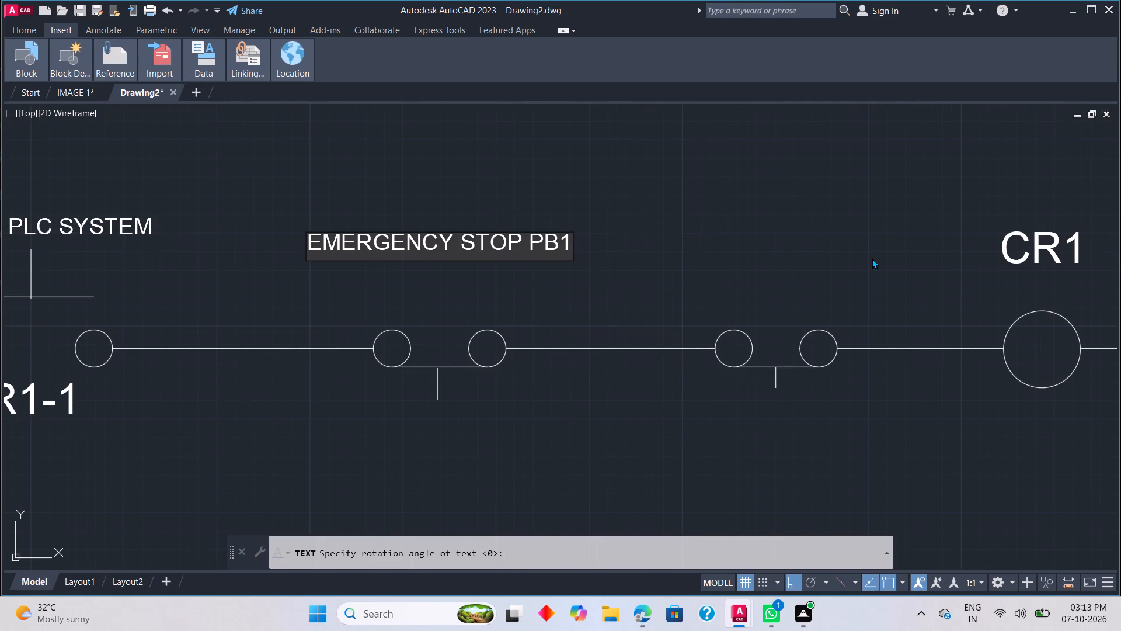
Add the text label EMERGENCY STOP PB2 above the normally closed pushbutton just before coil CR1 on the upper rung.
left_click(669, 238)
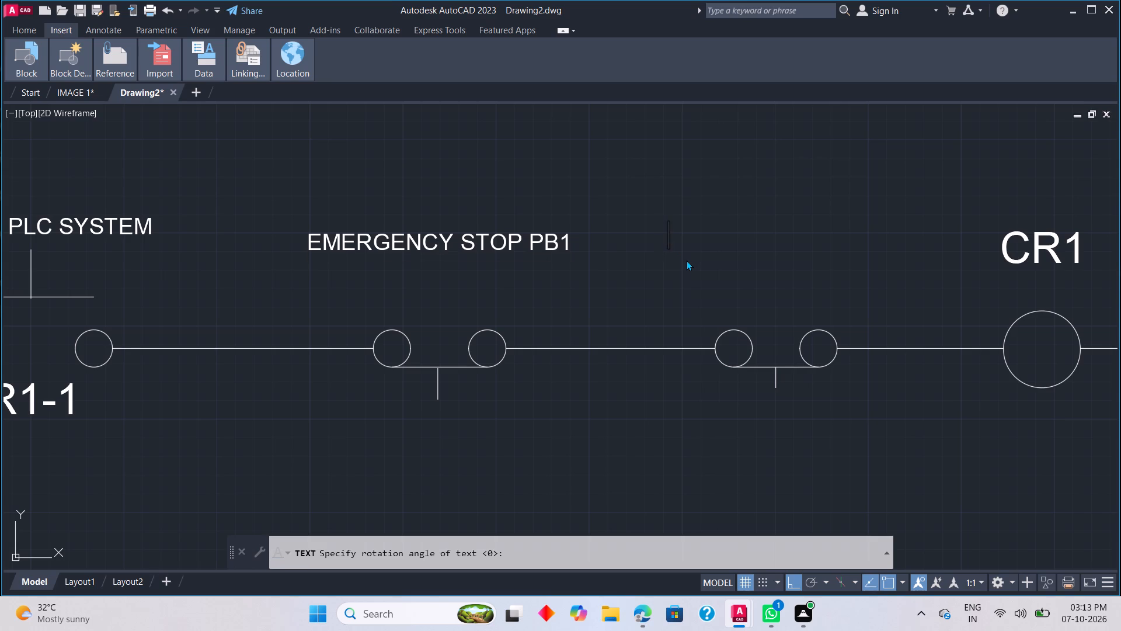
type("EMERGENV")
key("BackSpace")
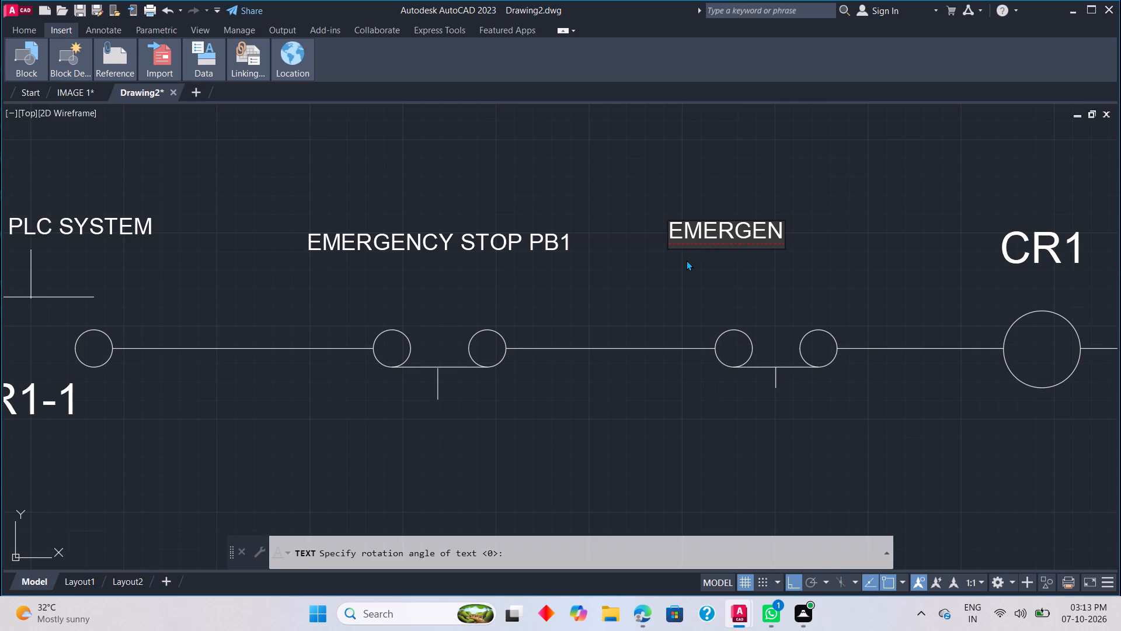
type("CY")
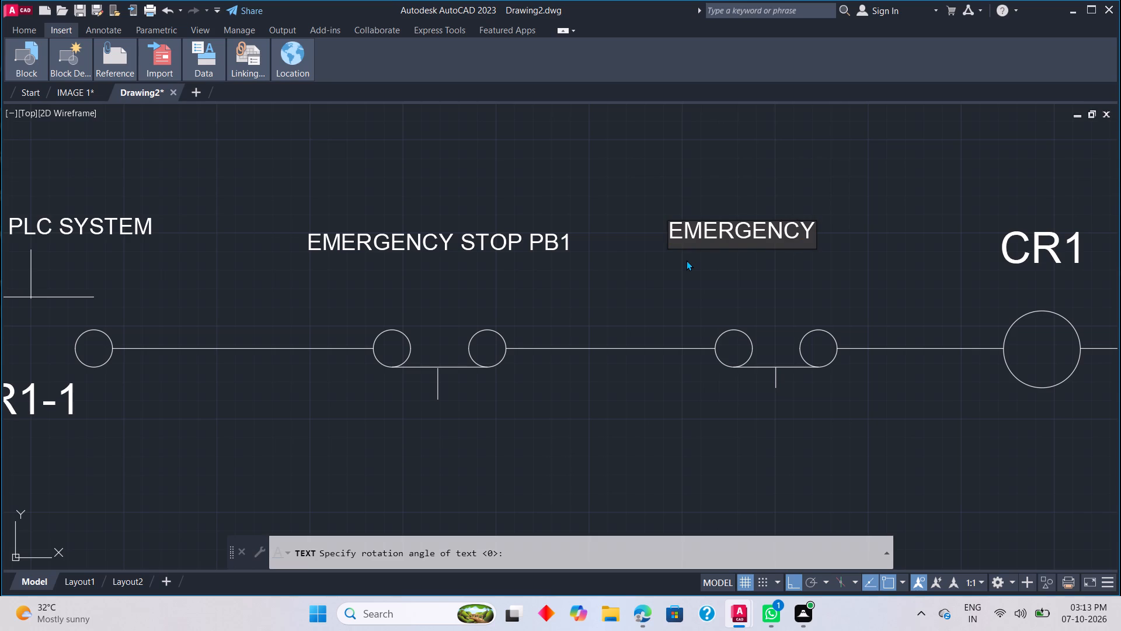
key("space")
type("STOP")
key("space")
type("P")
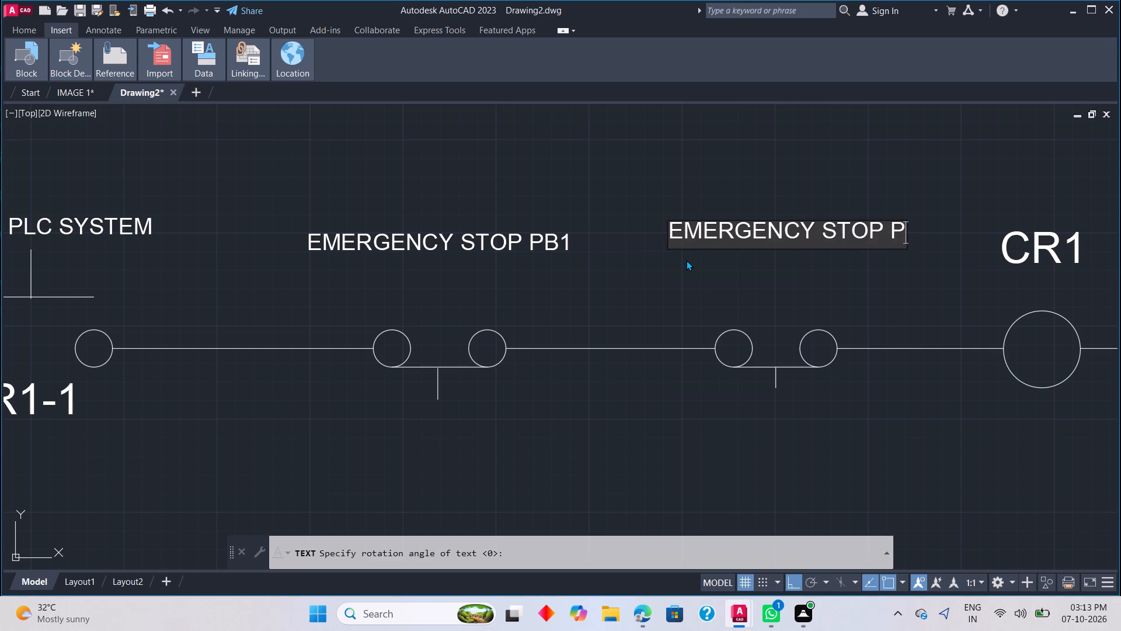
type("B2")
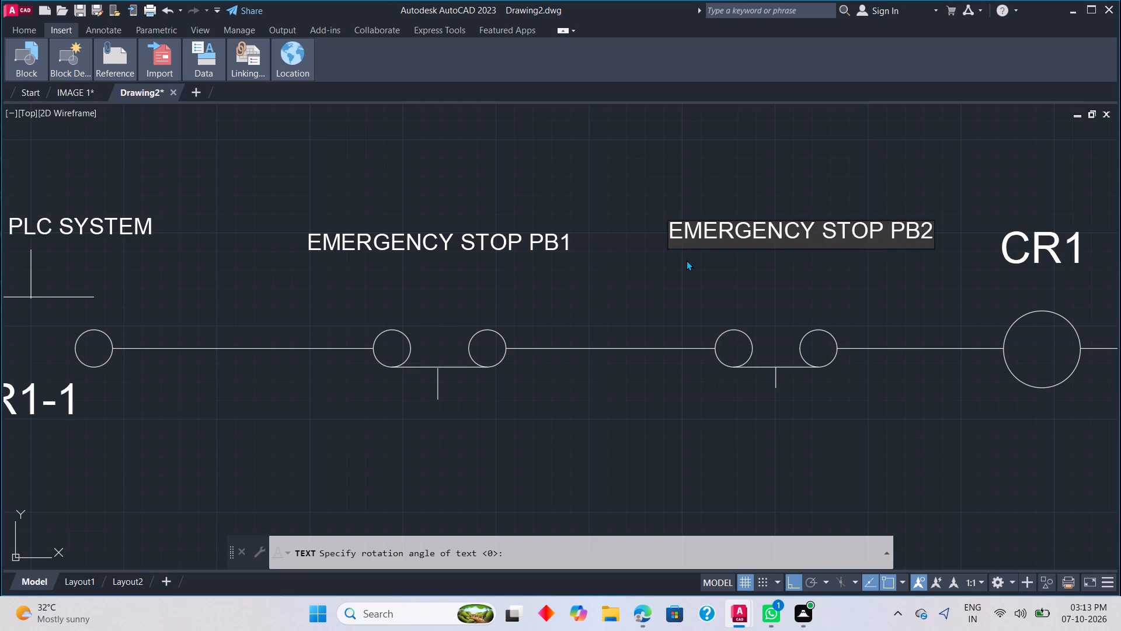
left_click_drag(757, 419, 750, 425)
Add the text label DISABLE INPUT POWER above the normally closed pushbutton before coil MCR1 on the second rung.
scroll(729, 421, "down", 2)
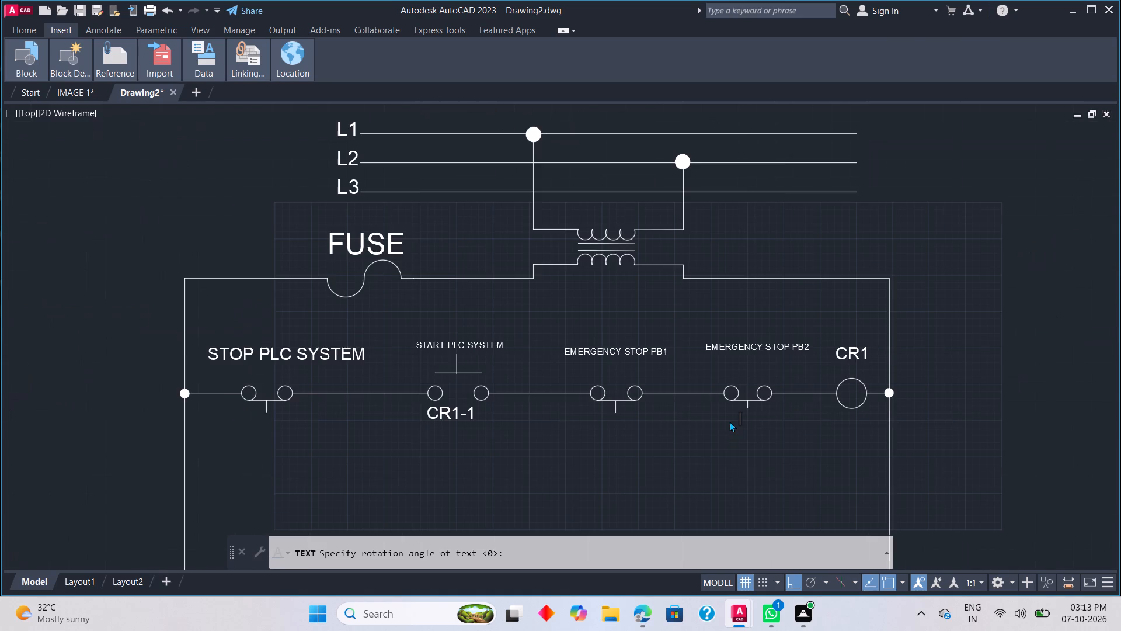
scroll(679, 465, "down", 1)
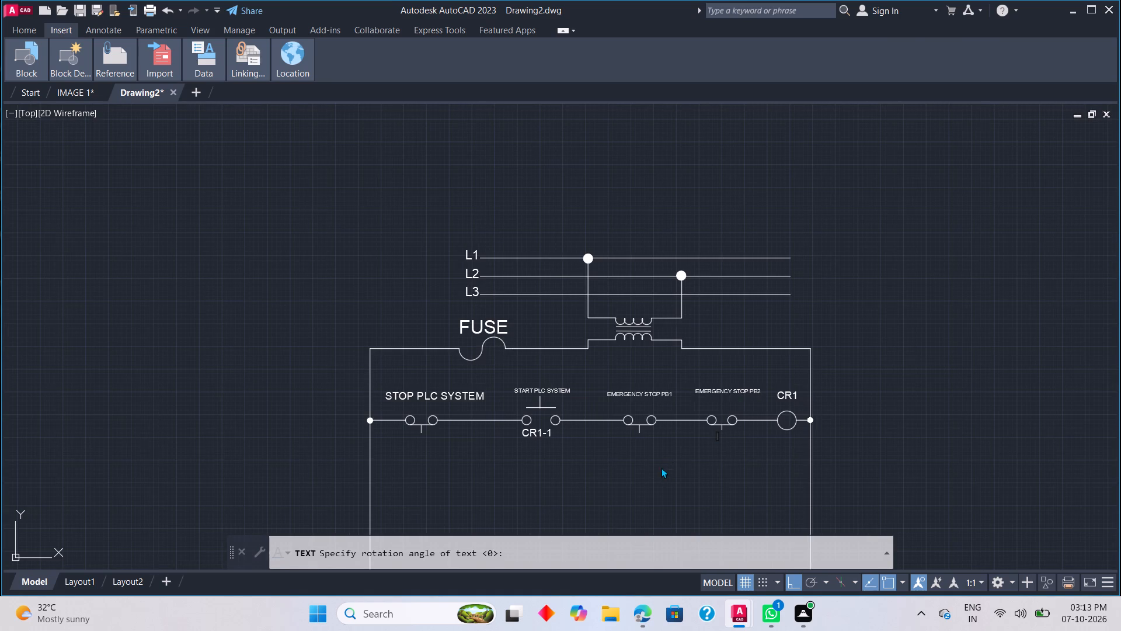
scroll(685, 464, "up", 1)
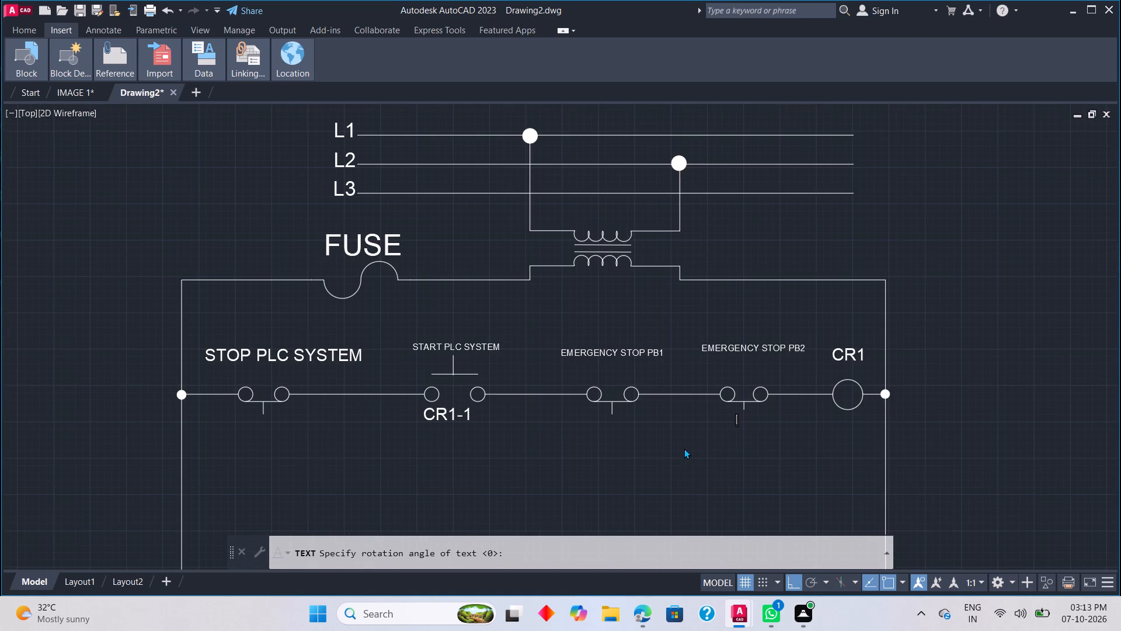
scroll(690, 457, "down", 1)
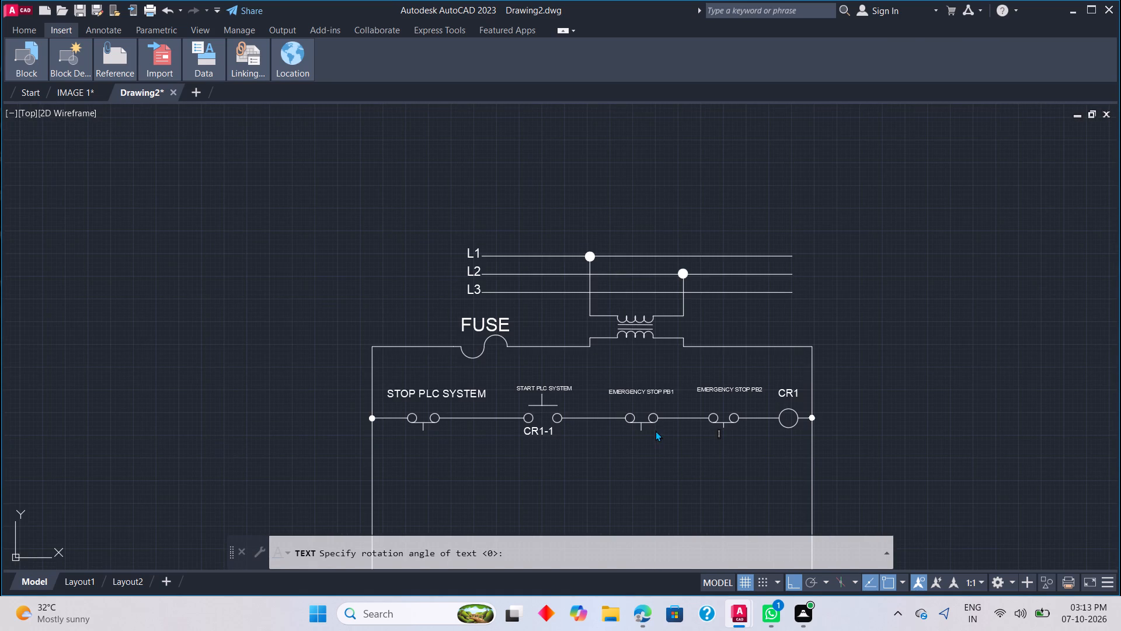
middle_click(666, 499)
middle_click_drag(666, 499, 655, 478)
middle_click_drag(650, 481, 648, 479)
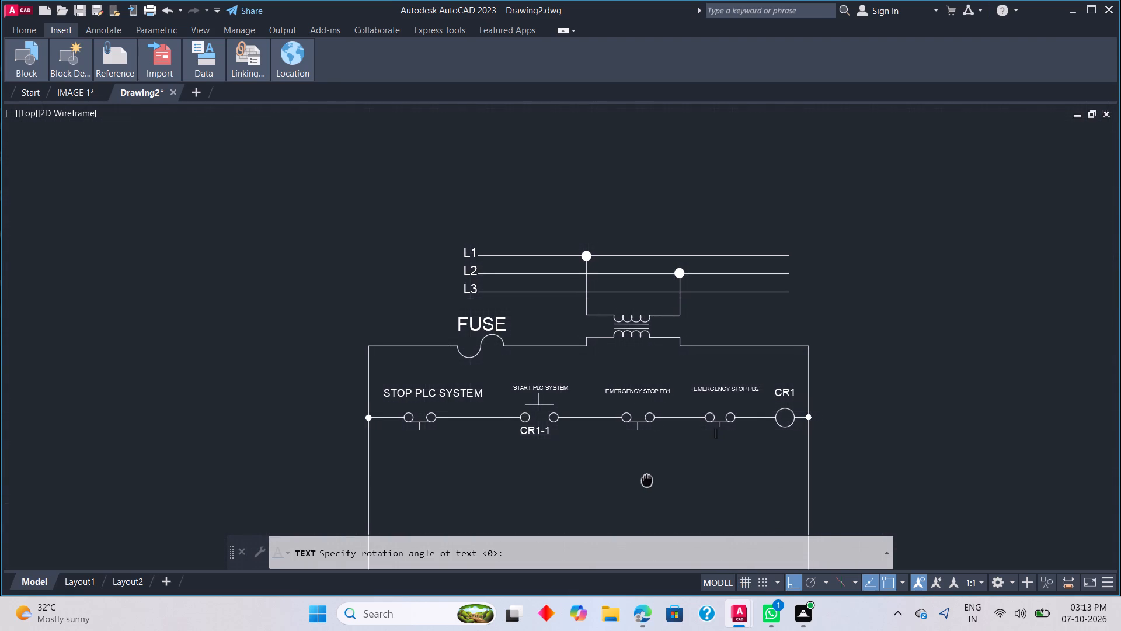
middle_click_drag(648, 479, 676, 241)
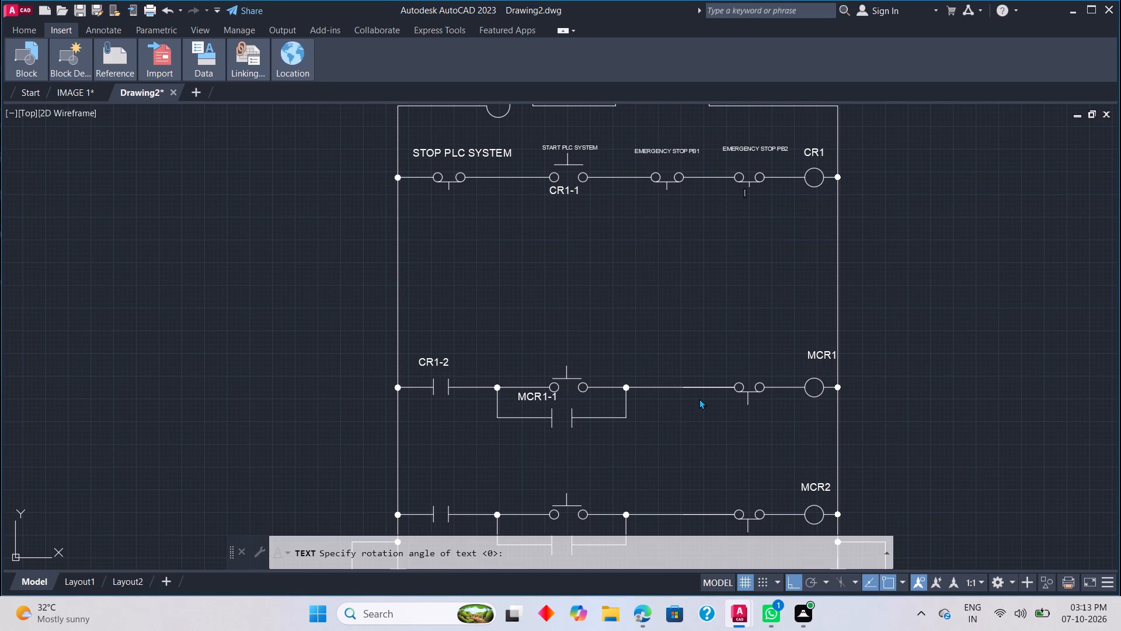
scroll(702, 399, "up", 1)
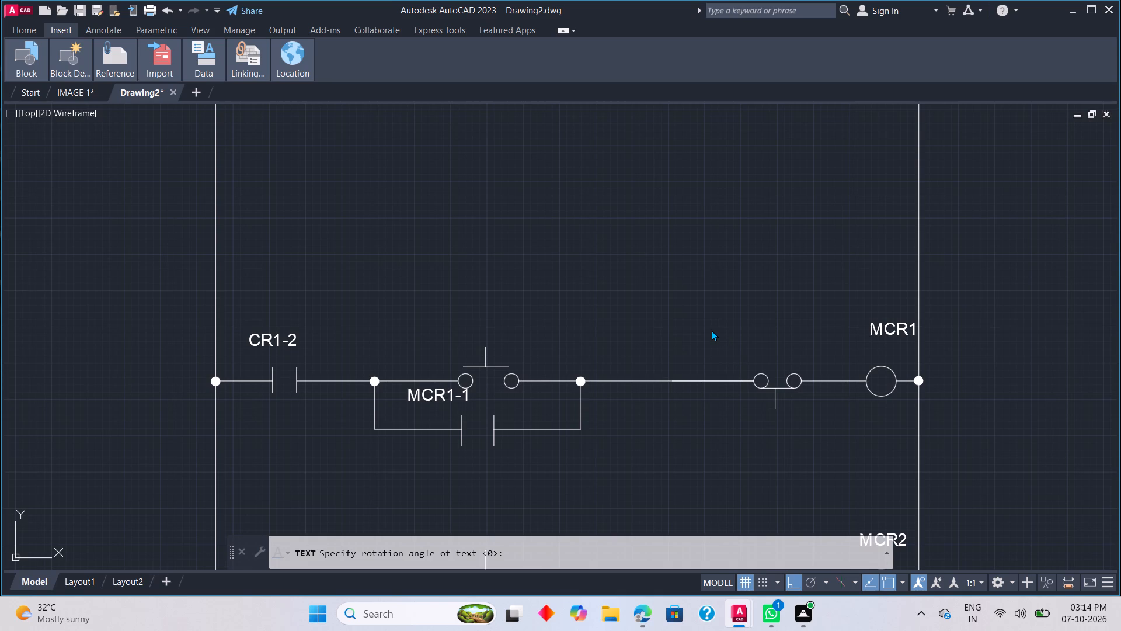
left_click(719, 328)
key("d")
type("IS")
type("ABKE")
key("BackSpace")
key("BackSpace")
type("LL")
key("BackSpace")
type("E")
key("space")
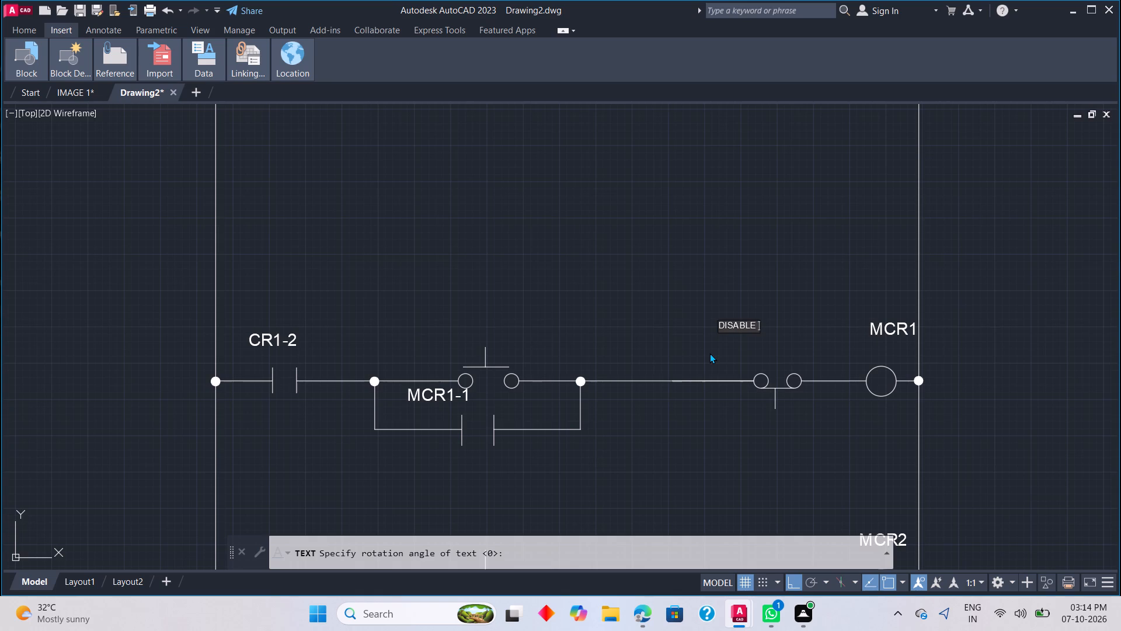
type("IN")
key("o")
key("BackSpace")
type("PUT")
key("space")
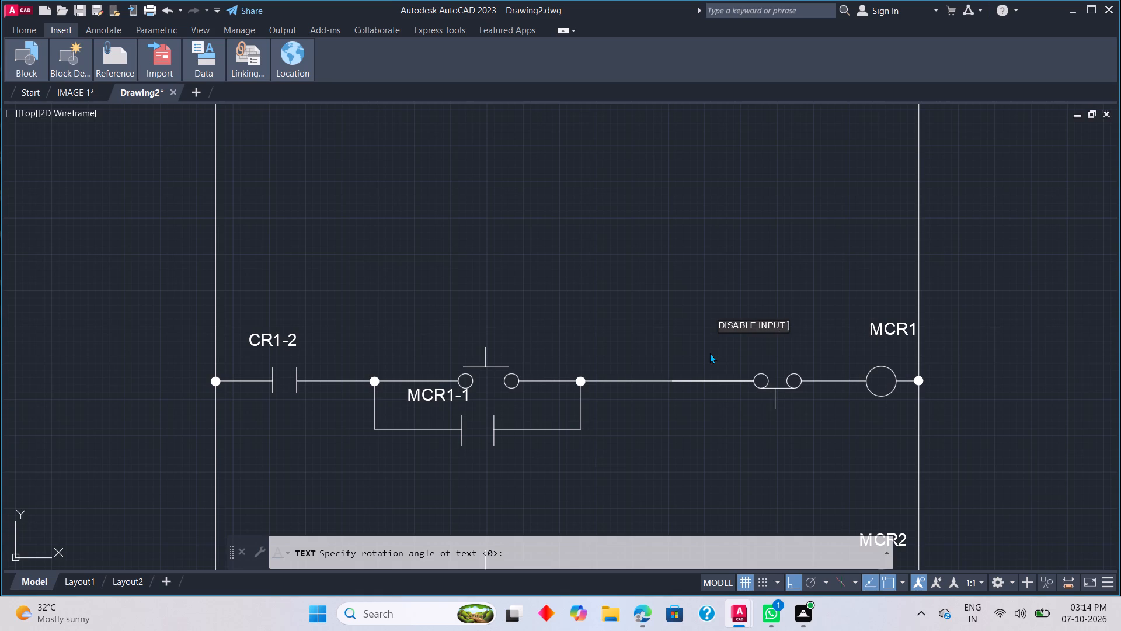
type("PO")
type("WER")
key("space")
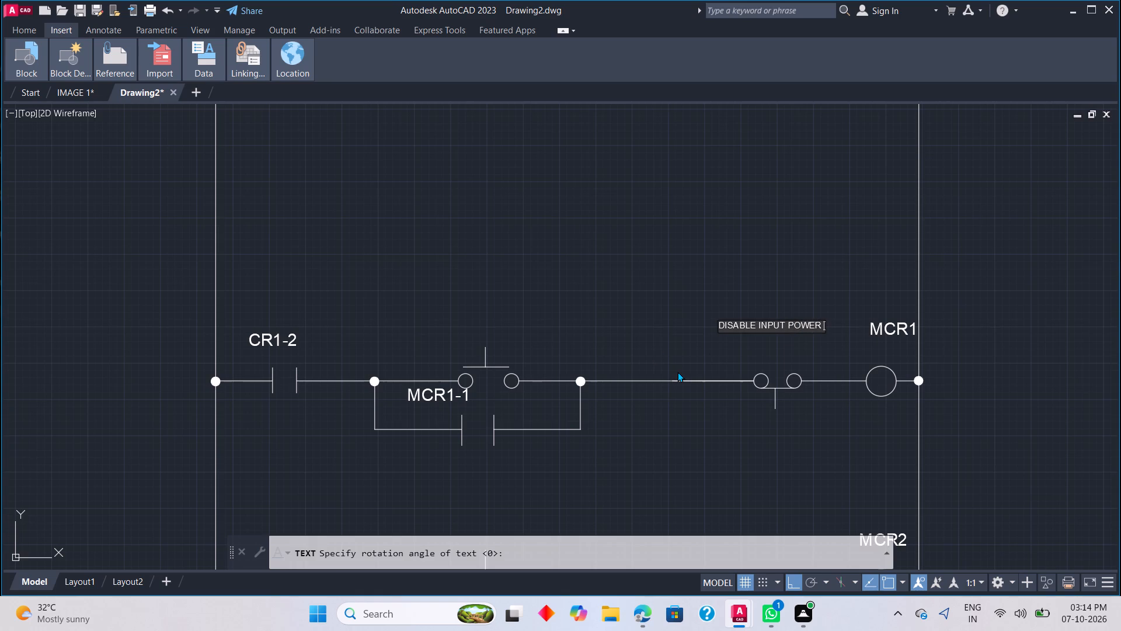
left_click(734, 443)
Add the text label DISABLE OUTPUT POWER above the normally closed pushbutton before coil MCR2 on the third rung.
scroll(739, 470, "down", 3)
scroll(736, 486, "up", 1)
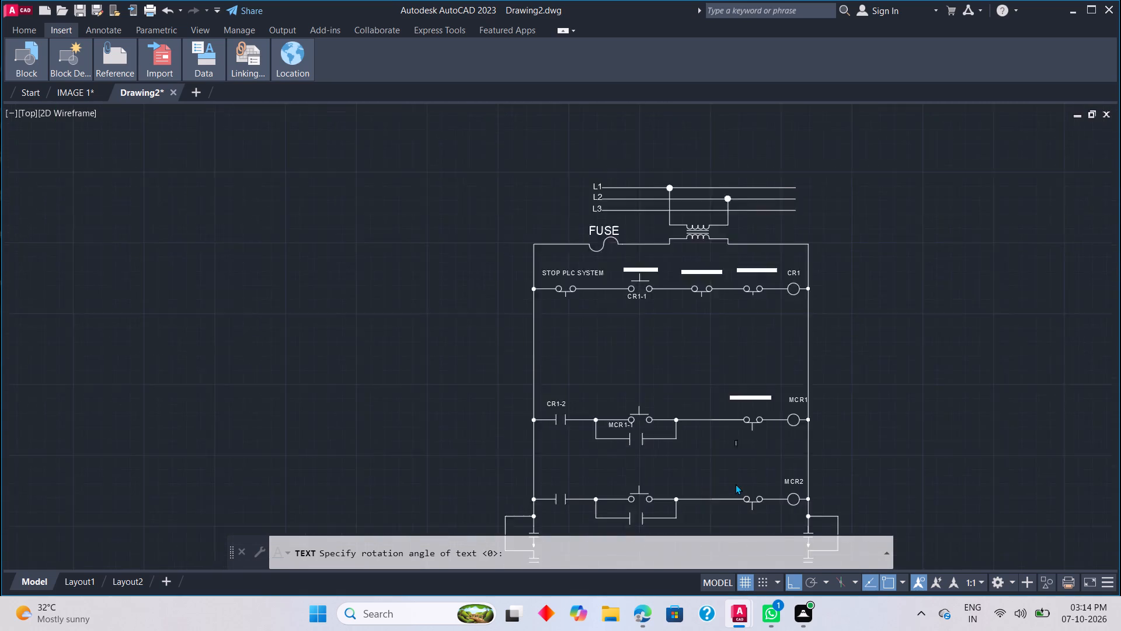
scroll(735, 484, "up", 1)
left_click(744, 491)
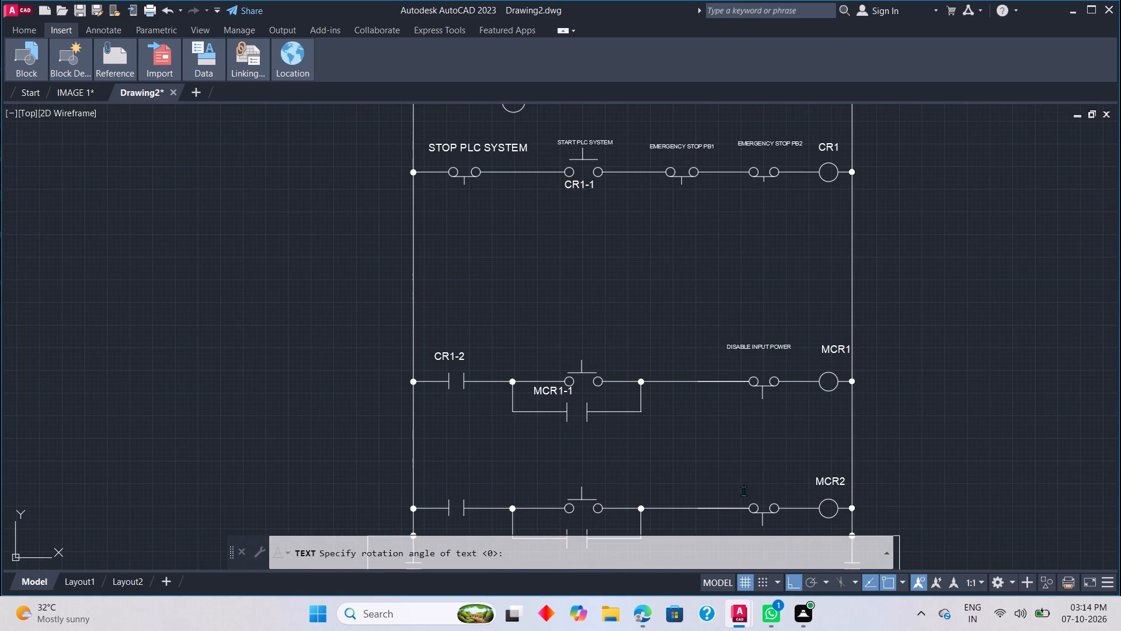
left_click(728, 485)
type("DI")
key("s")
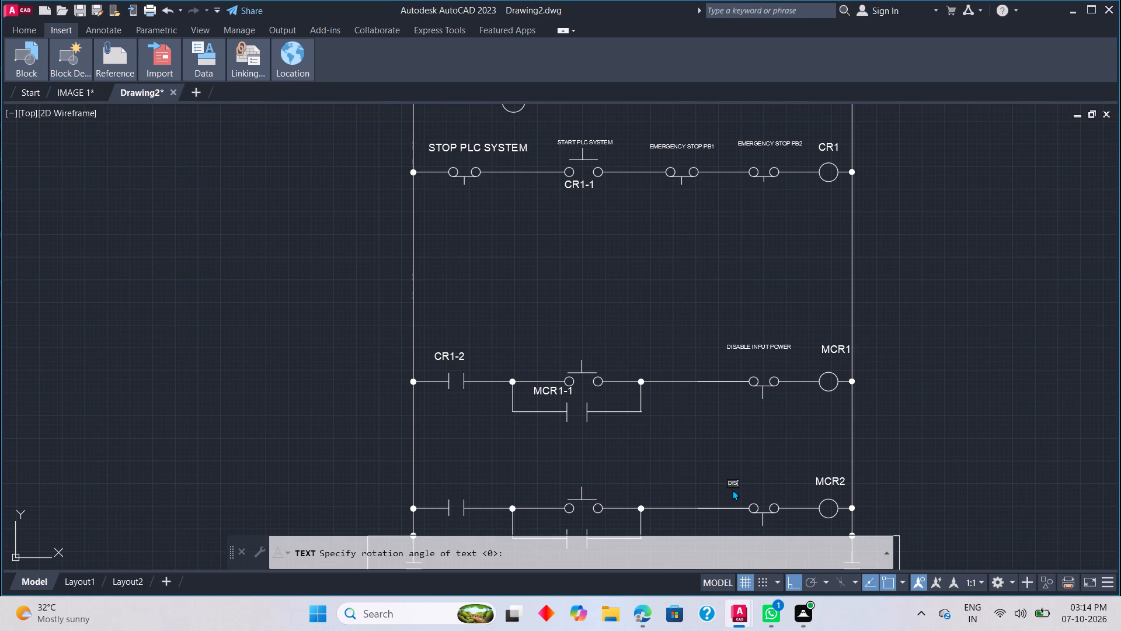
type("ABK")
key("BackSpace")
type("LE")
key("space")
type("OUTPUT")
key("space")
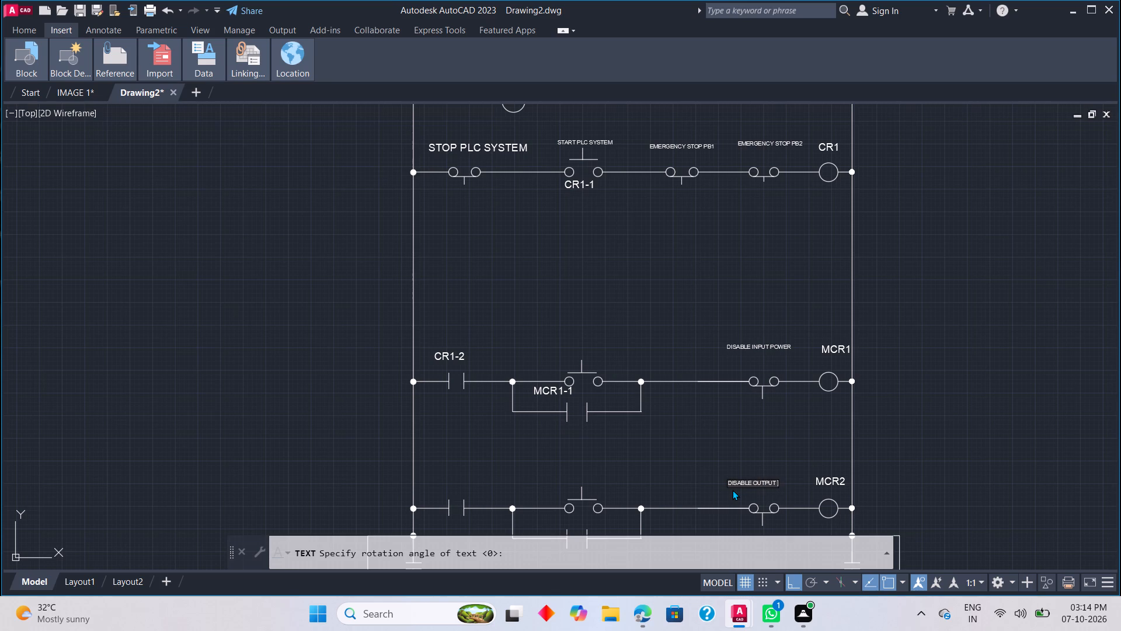
key("p")
type("OWER")
key("space")
key("BackSpace")
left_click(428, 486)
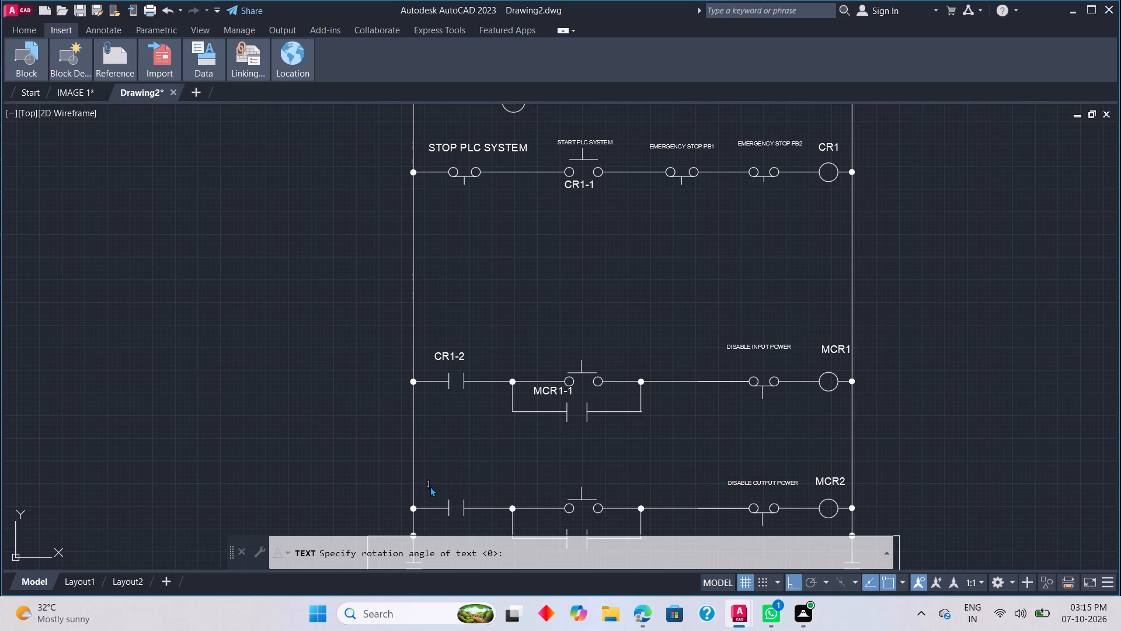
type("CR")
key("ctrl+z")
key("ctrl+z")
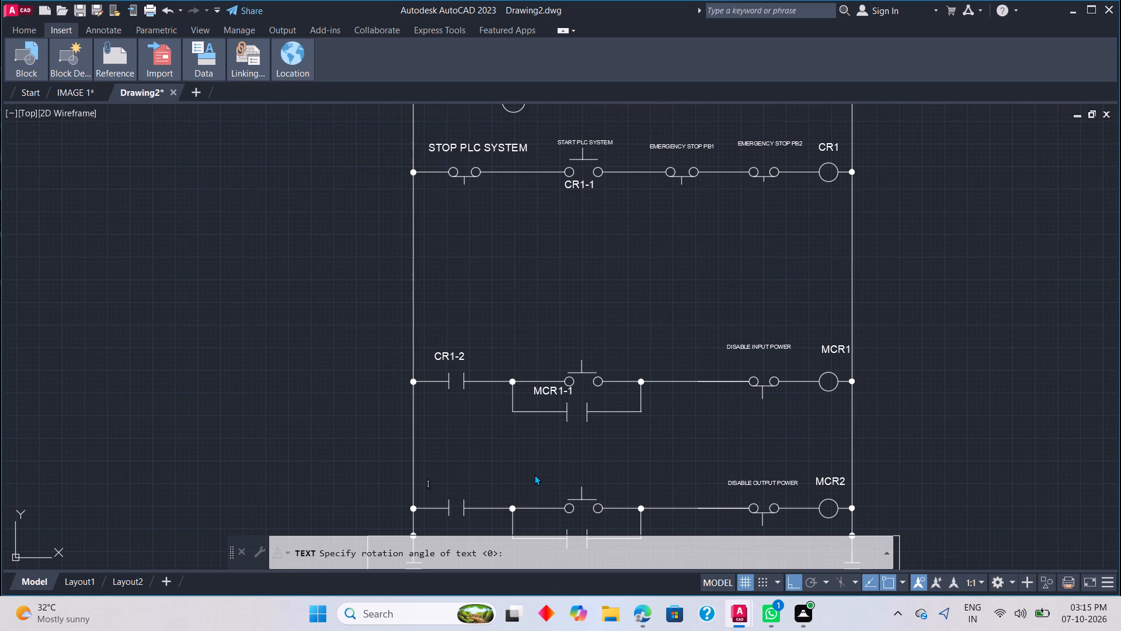
Add the text label ENABLE OUTPUT POWER above the normally open pushbutton on the third rung.
left_click(539, 477)
type("EN")
type("ABLE")
key("space")
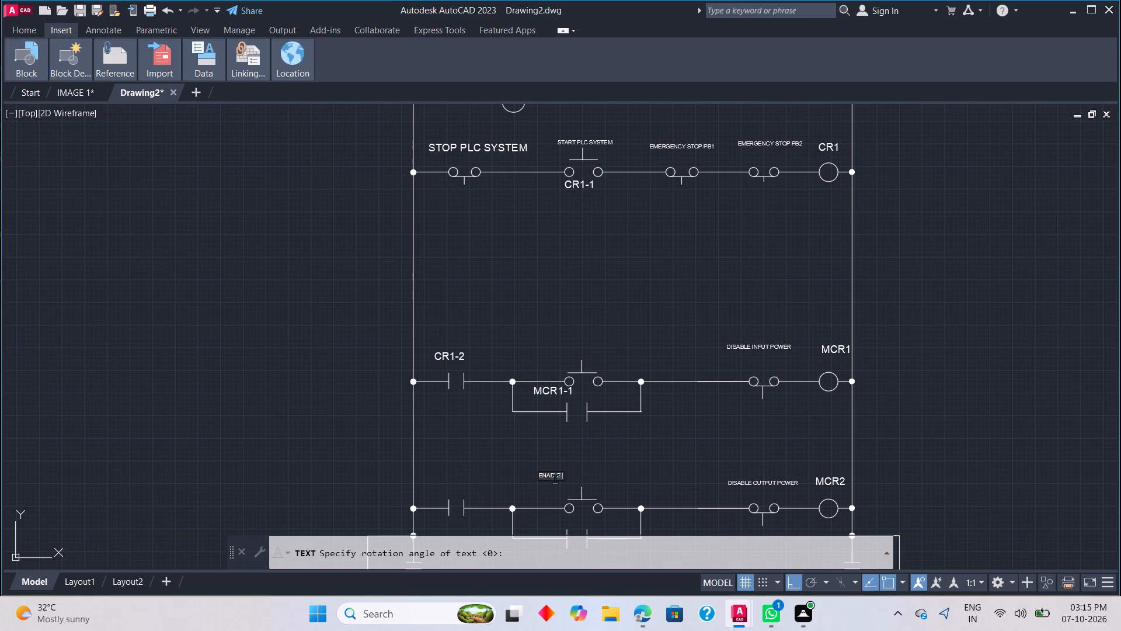
type("OU")
type("TPUT")
key("space")
type("PO")
type("WEE")
key("BackSpace")
key("r")
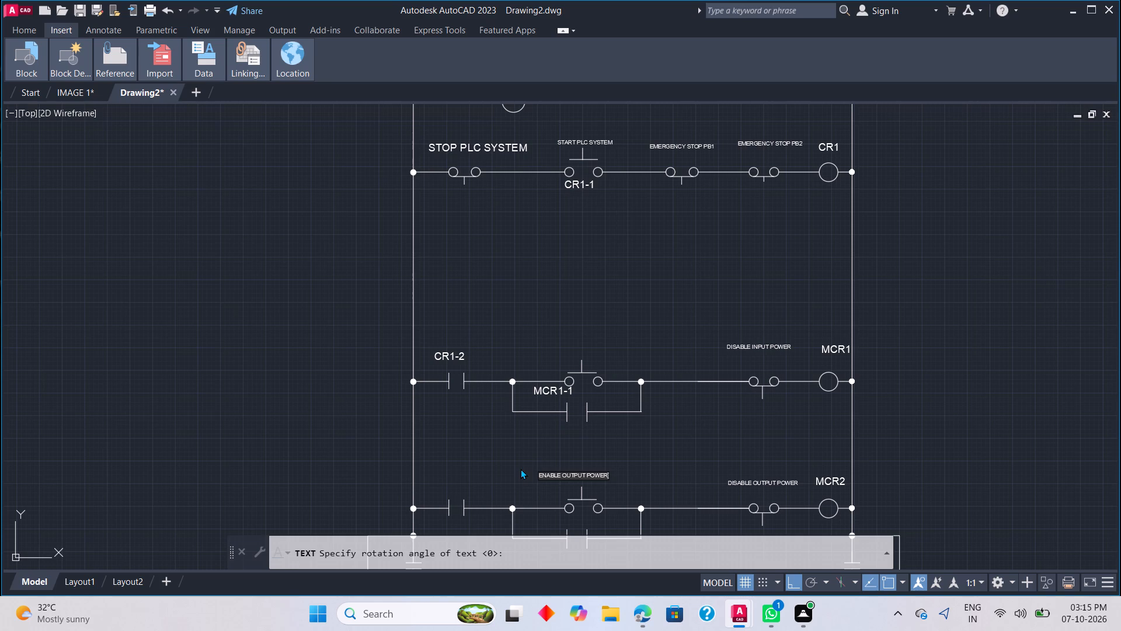
Add the text label ENABLE INPUT POWER above the normally open pushbutton on the second rung, between CR1-2 and DISABLE INPUT POWER.
scroll(555, 475, "up", 2)
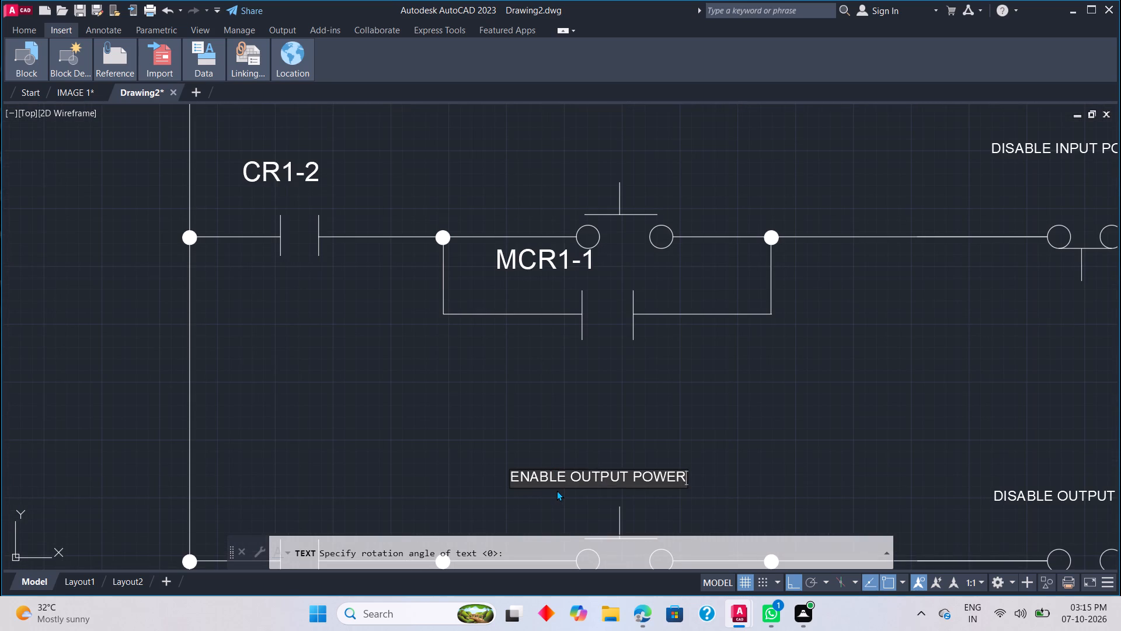
scroll(556, 490, "down", 3)
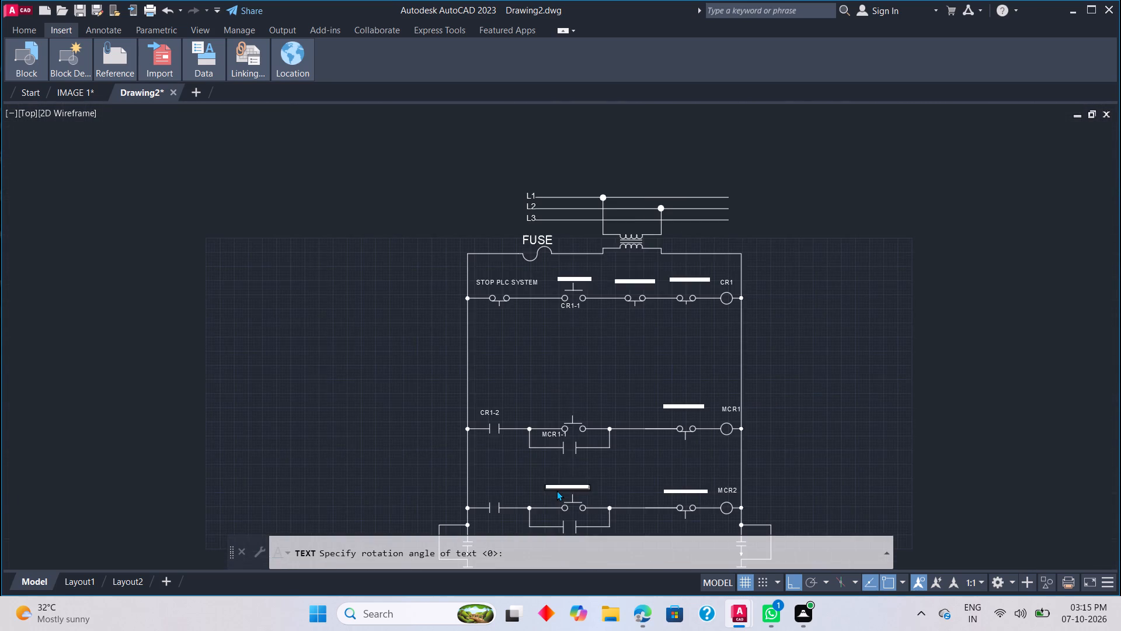
scroll(559, 486, "up", 3)
scroll(566, 471, "down", 2)
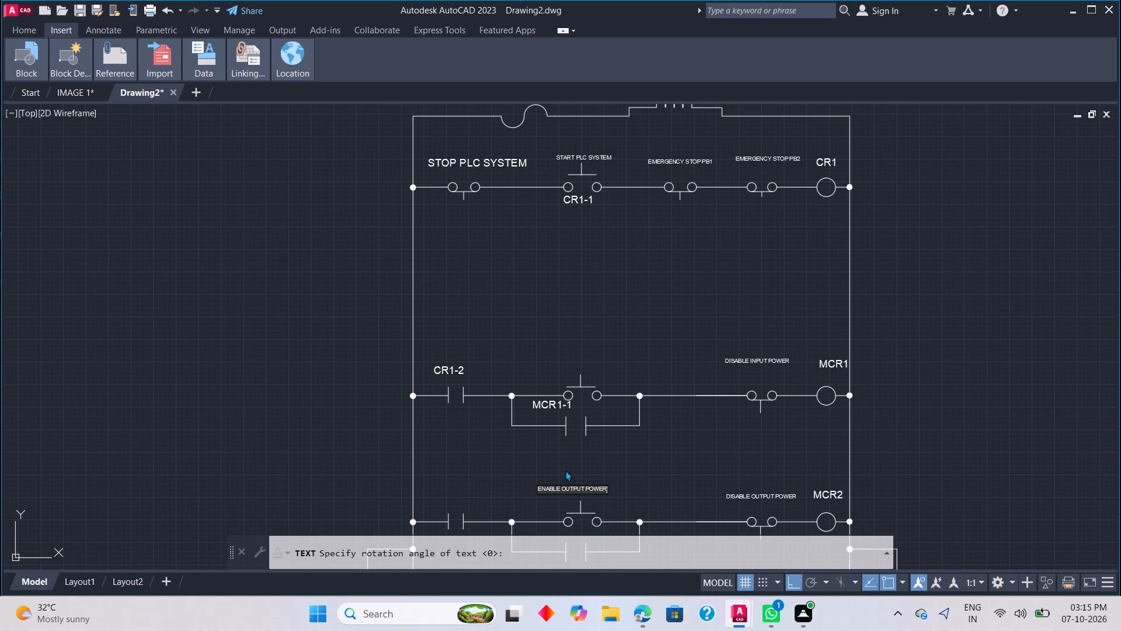
left_click(510, 356)
key("e")
type("NABK")
key("BackSpace")
type("LE")
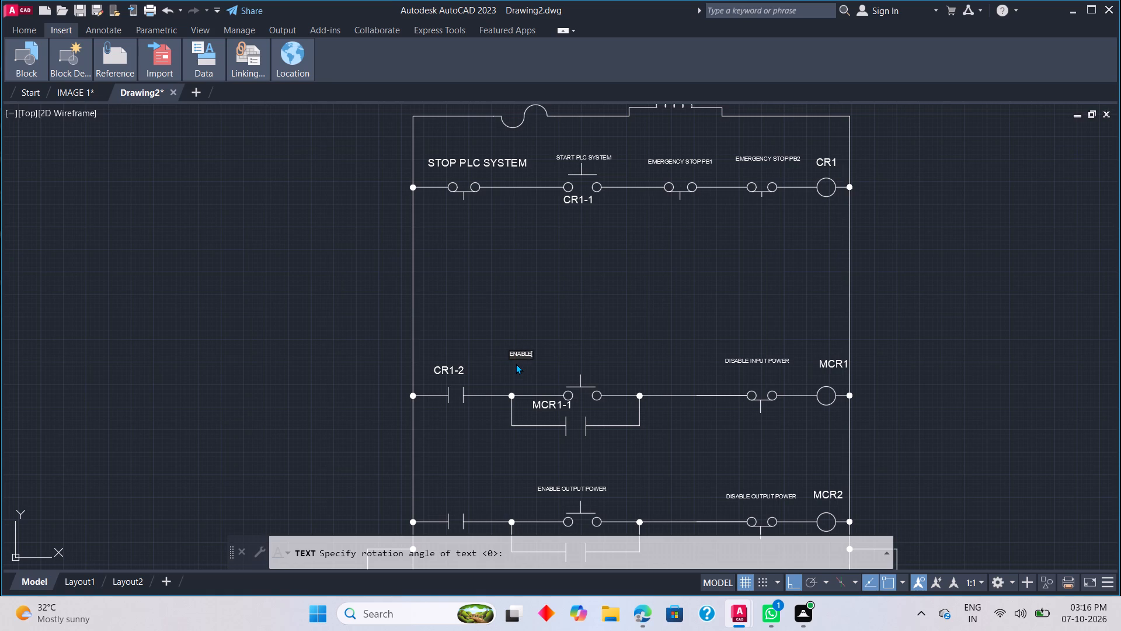
key("space")
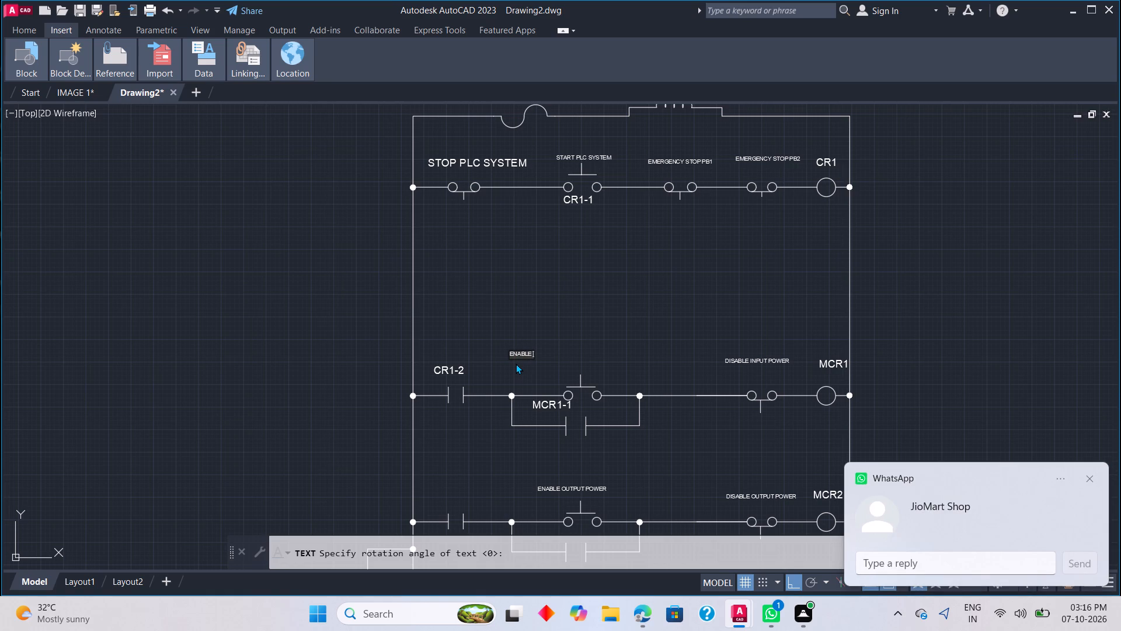
type("INPUT")
key("space")
type("POWER")
key("space")
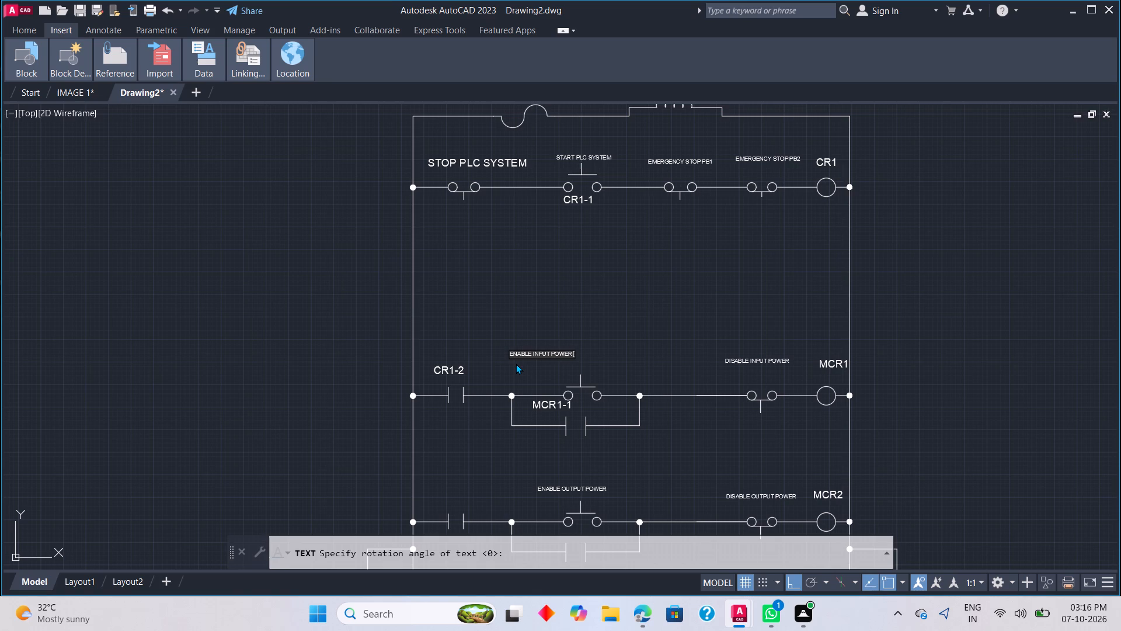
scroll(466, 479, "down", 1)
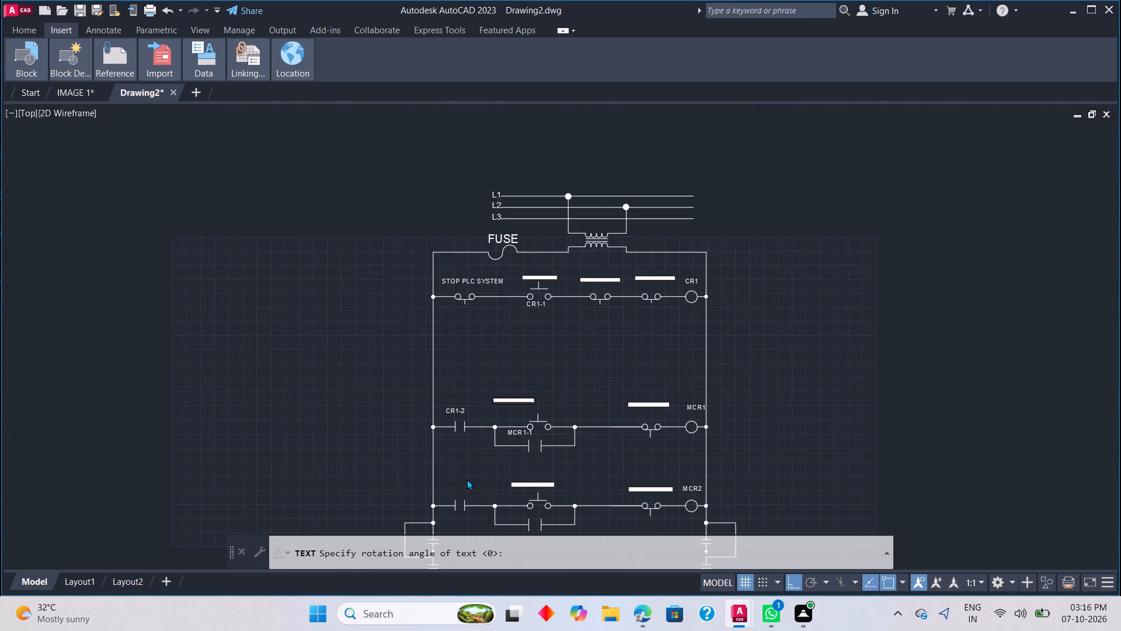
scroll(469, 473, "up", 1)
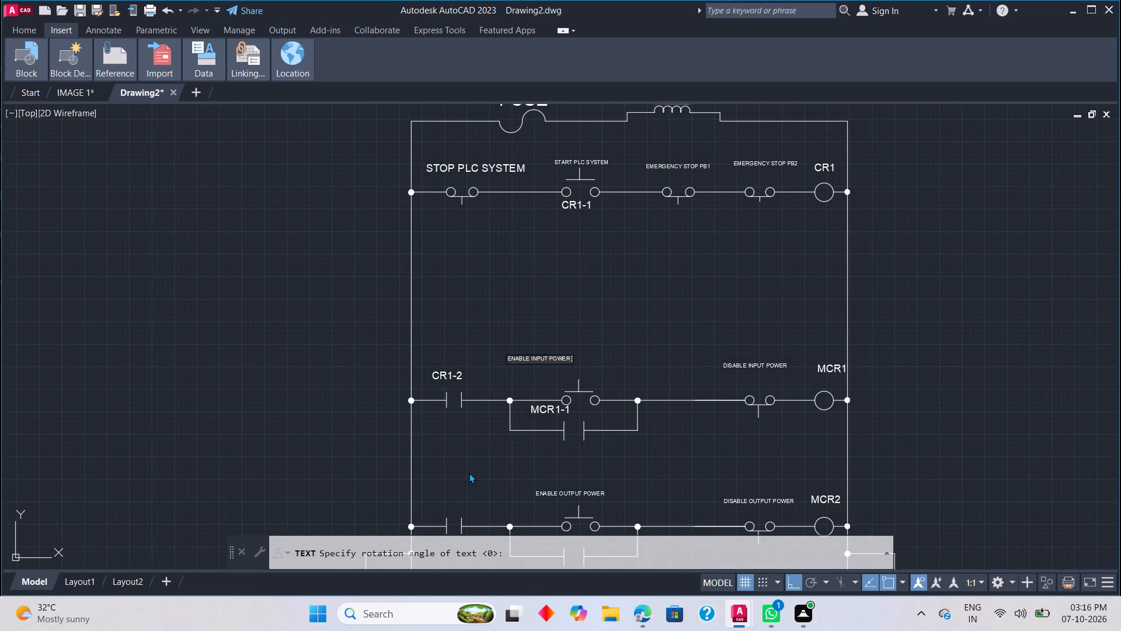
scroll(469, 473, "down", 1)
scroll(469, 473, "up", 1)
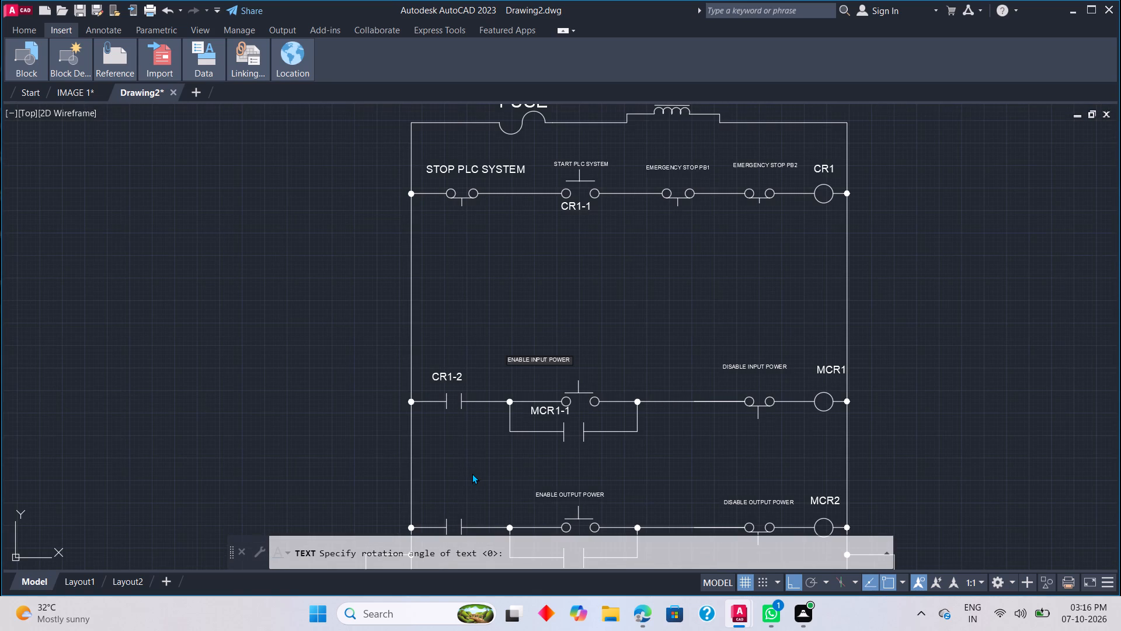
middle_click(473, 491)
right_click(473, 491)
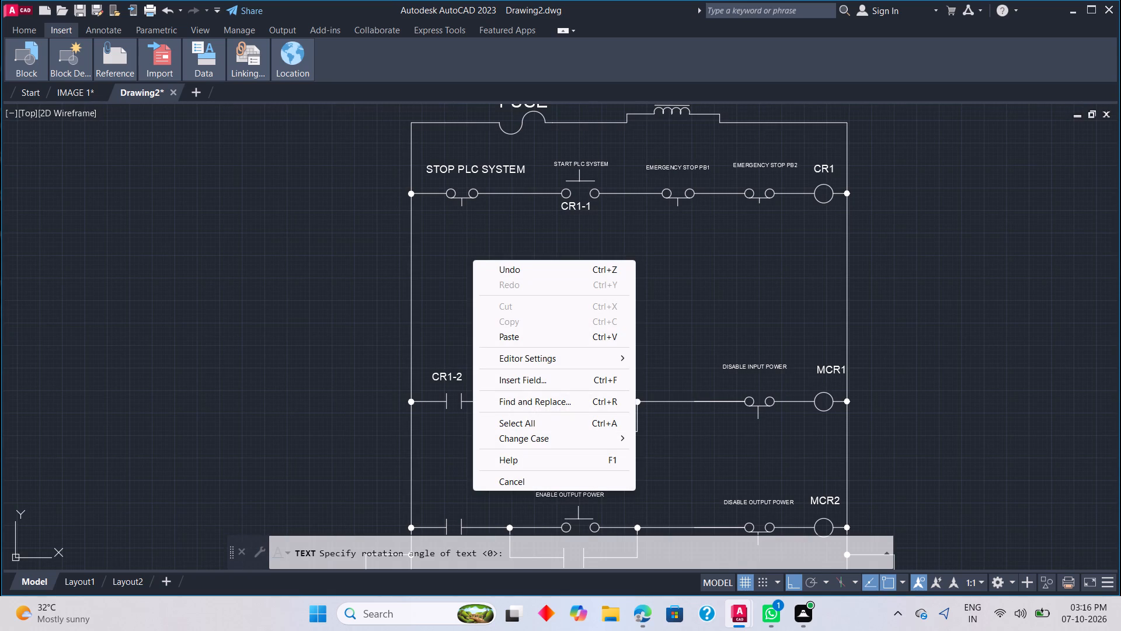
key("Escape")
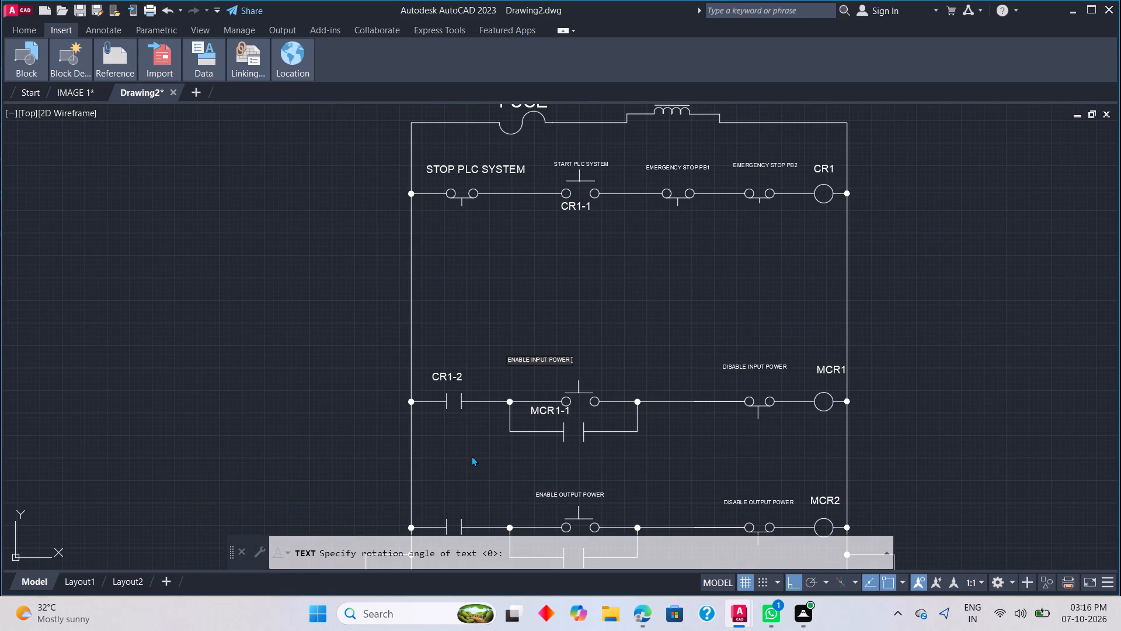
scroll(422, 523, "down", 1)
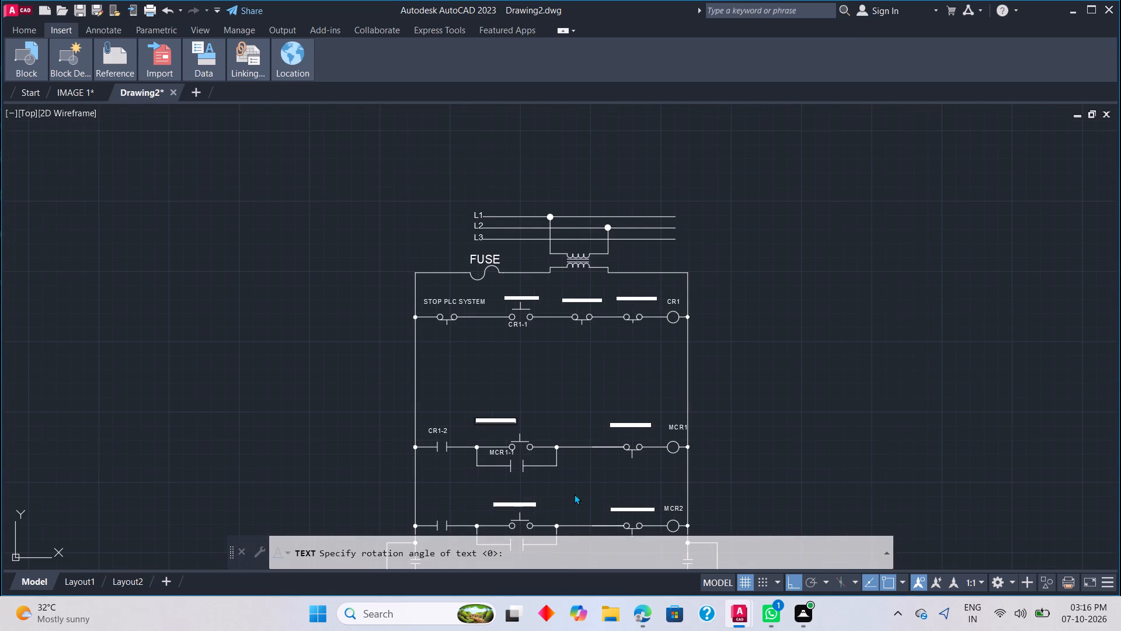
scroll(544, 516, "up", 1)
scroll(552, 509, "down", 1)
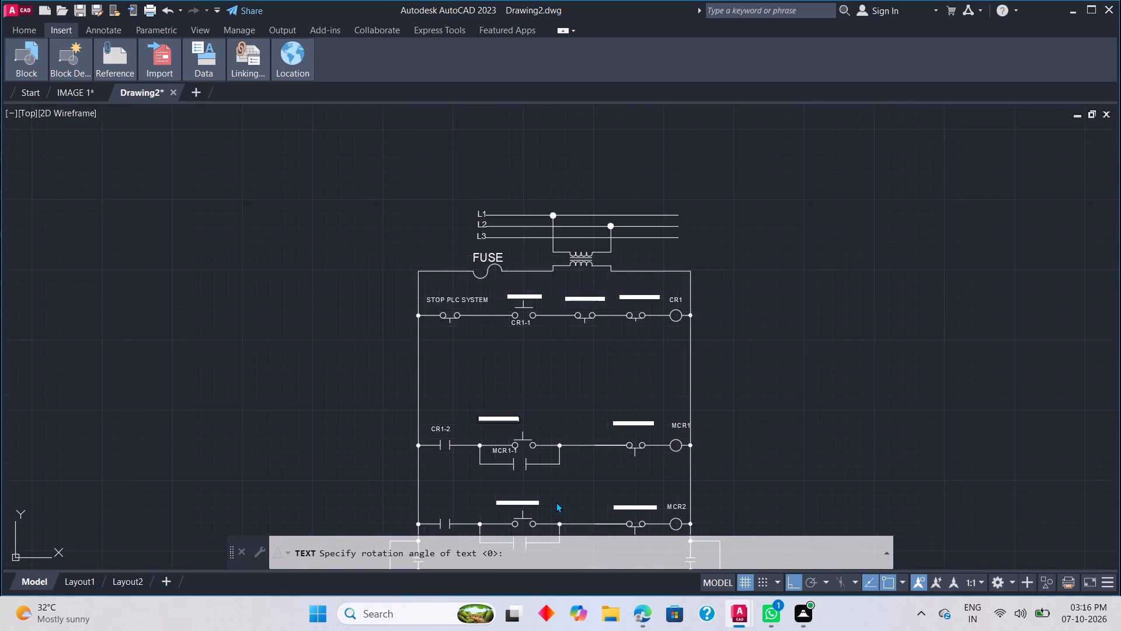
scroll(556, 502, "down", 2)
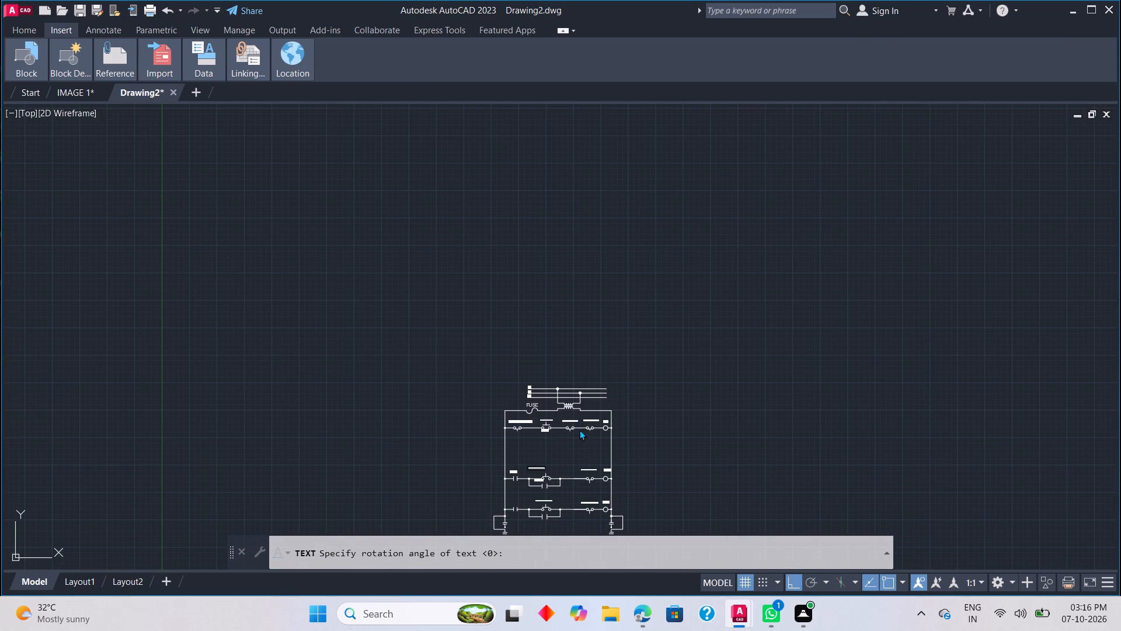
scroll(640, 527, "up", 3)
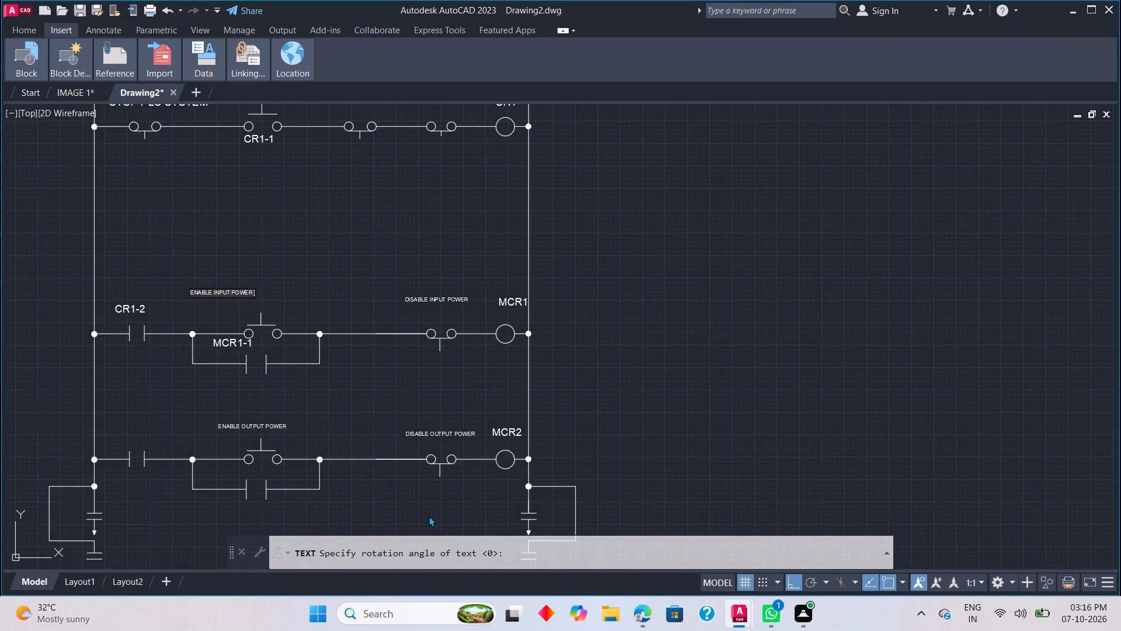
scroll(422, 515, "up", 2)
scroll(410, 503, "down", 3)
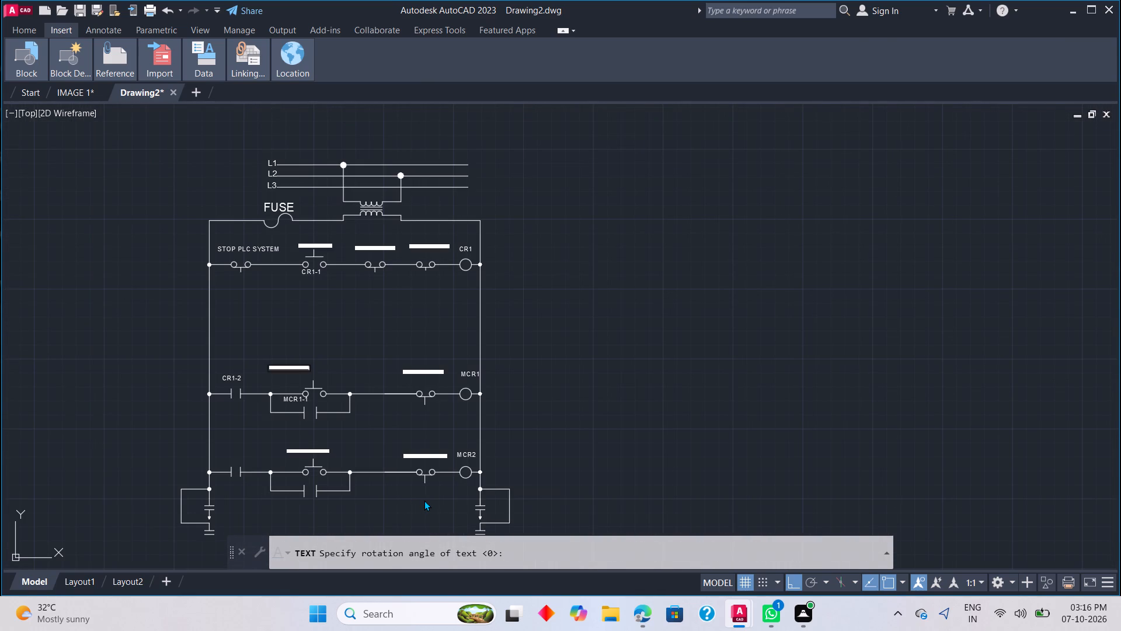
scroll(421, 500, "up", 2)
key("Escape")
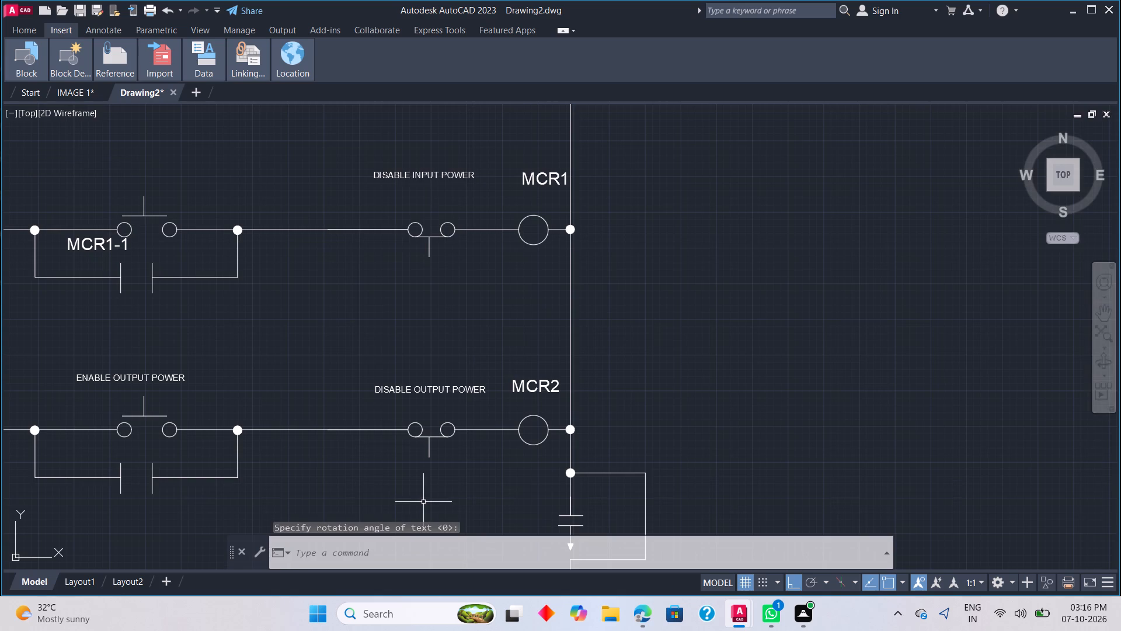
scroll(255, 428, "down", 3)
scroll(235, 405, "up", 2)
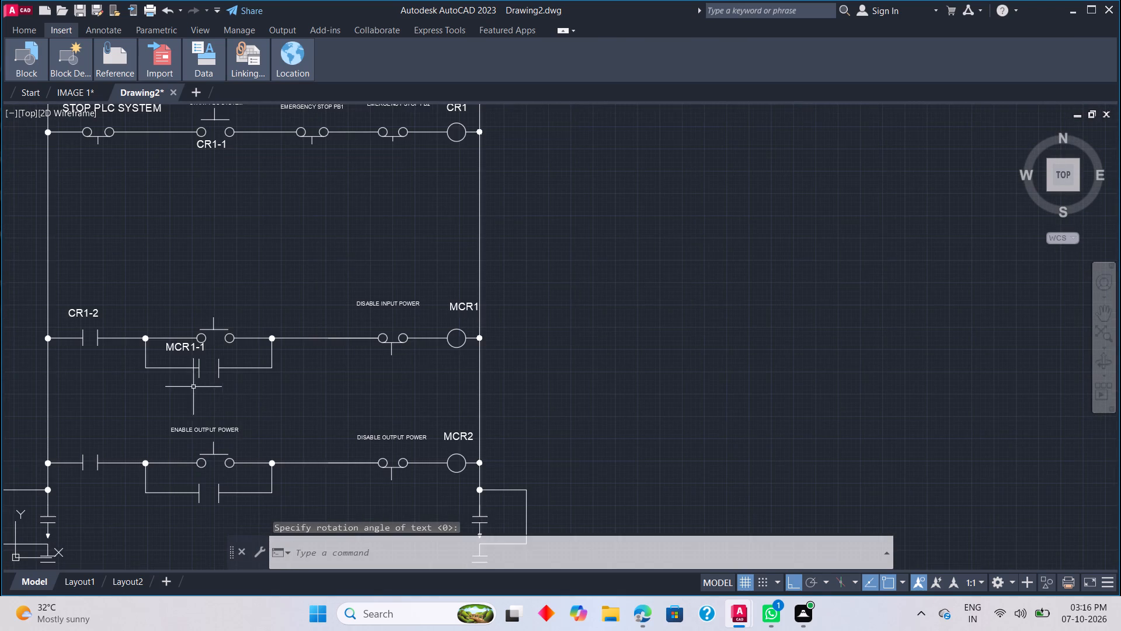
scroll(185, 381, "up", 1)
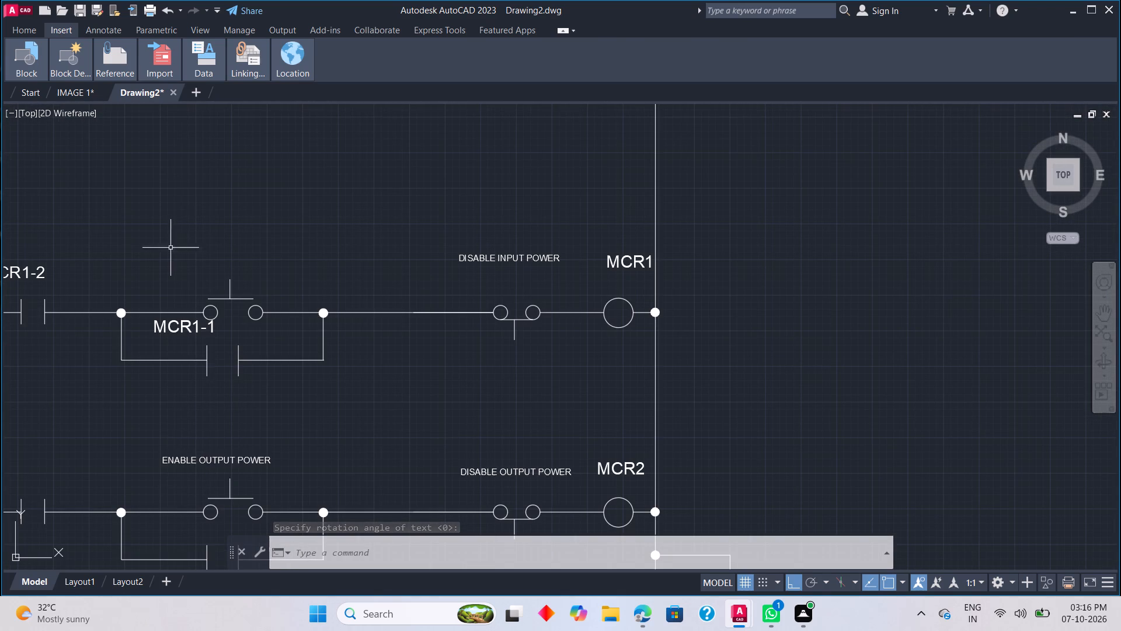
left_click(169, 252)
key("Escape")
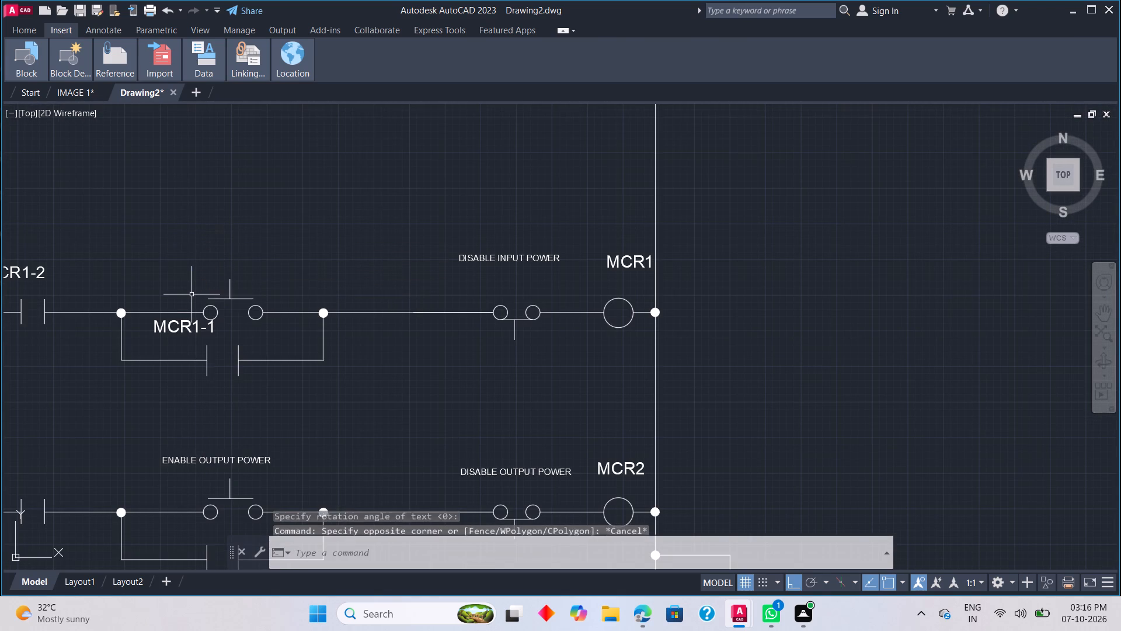
Add the text label MCR1-2 TO INPUT beside the arrow in the branch loop at the bottom of the left supply rail.
scroll(187, 315, "down", 2)
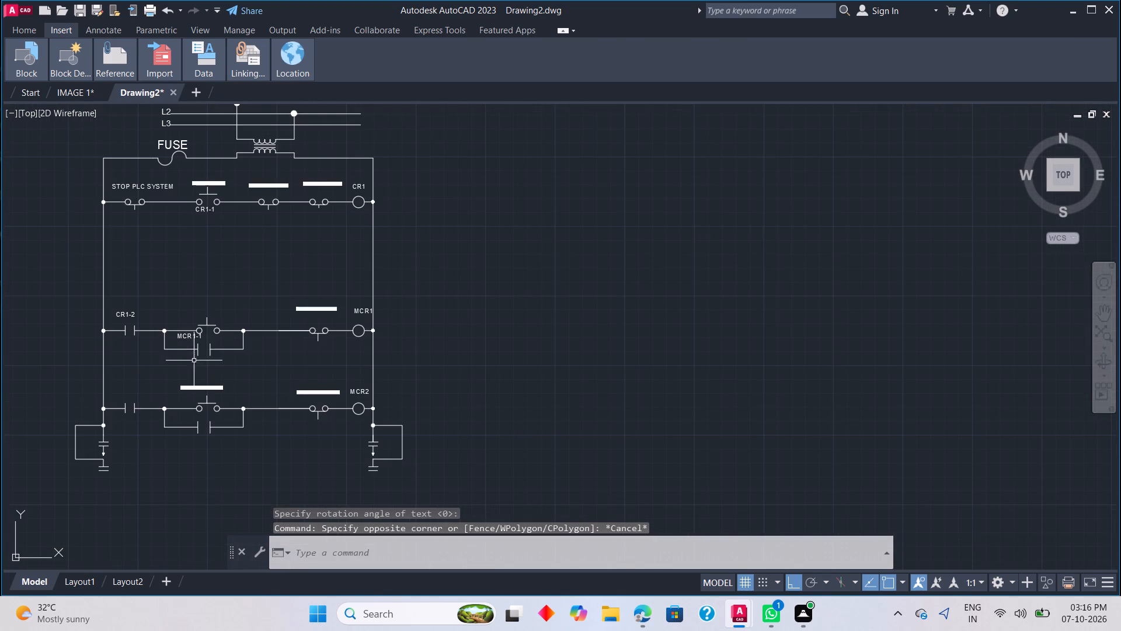
left_click(1096, 315)
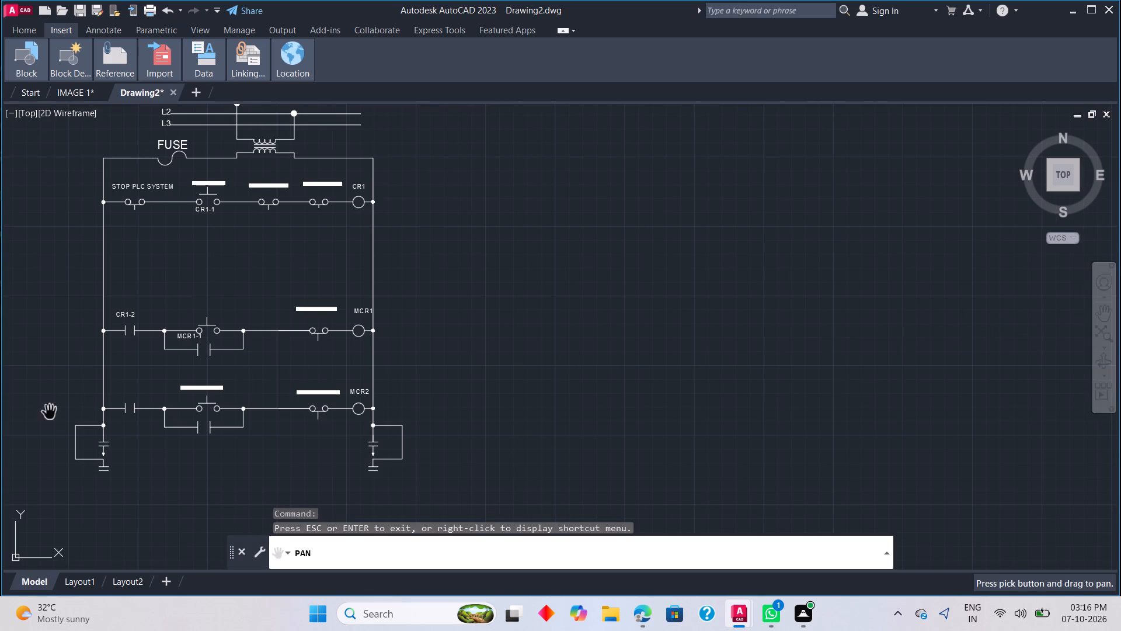
left_click_drag(172, 445, 383, 427)
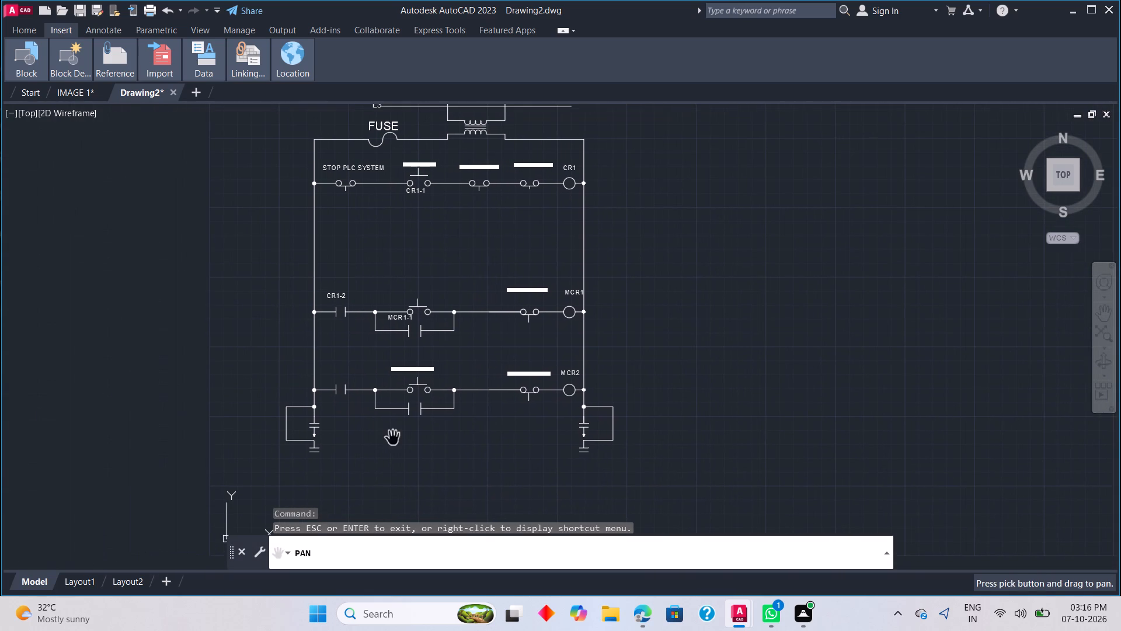
left_click_drag(394, 439, 396, 415)
scroll(394, 413, "up", 2)
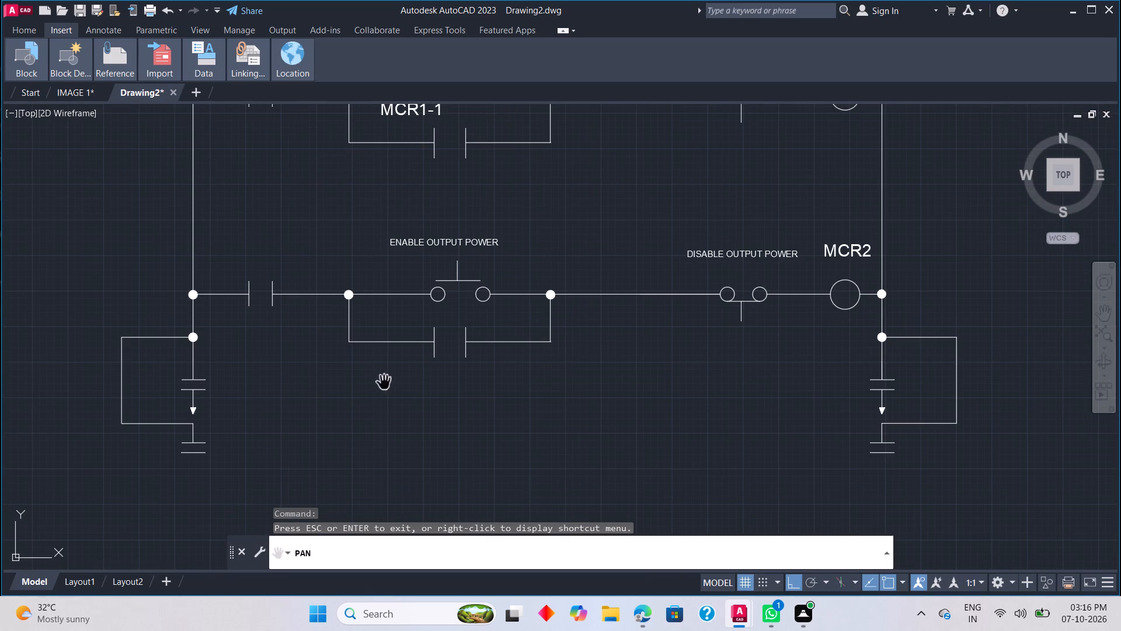
left_click_drag(382, 384, 422, 424)
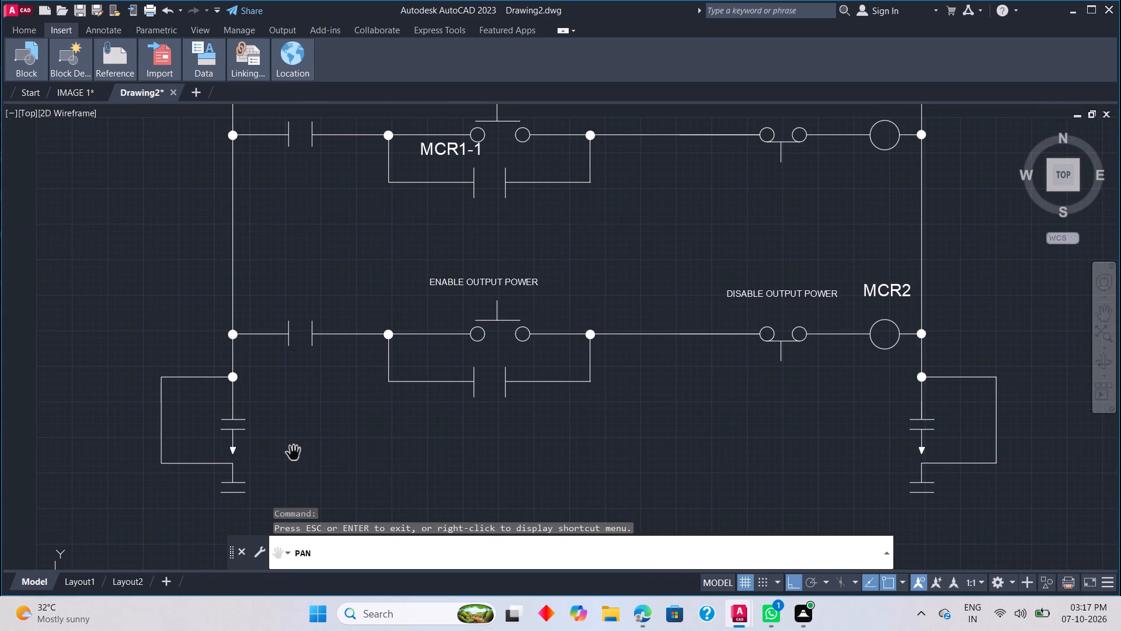
scroll(273, 464, "up", 1)
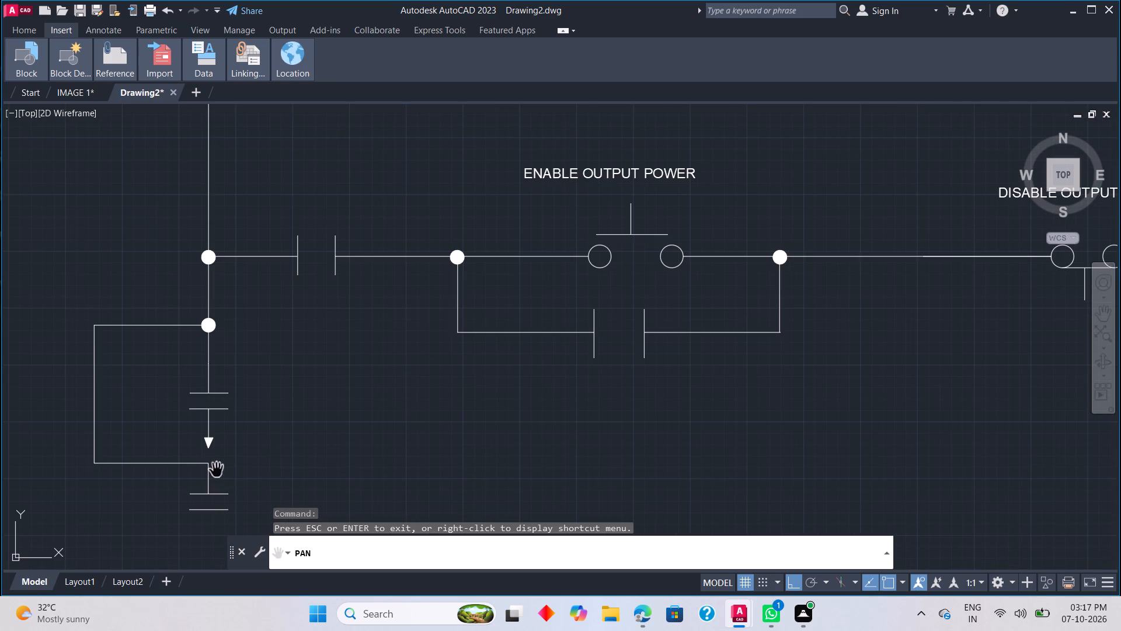
scroll(216, 462, "up", 3)
scroll(180, 454, "down", 2)
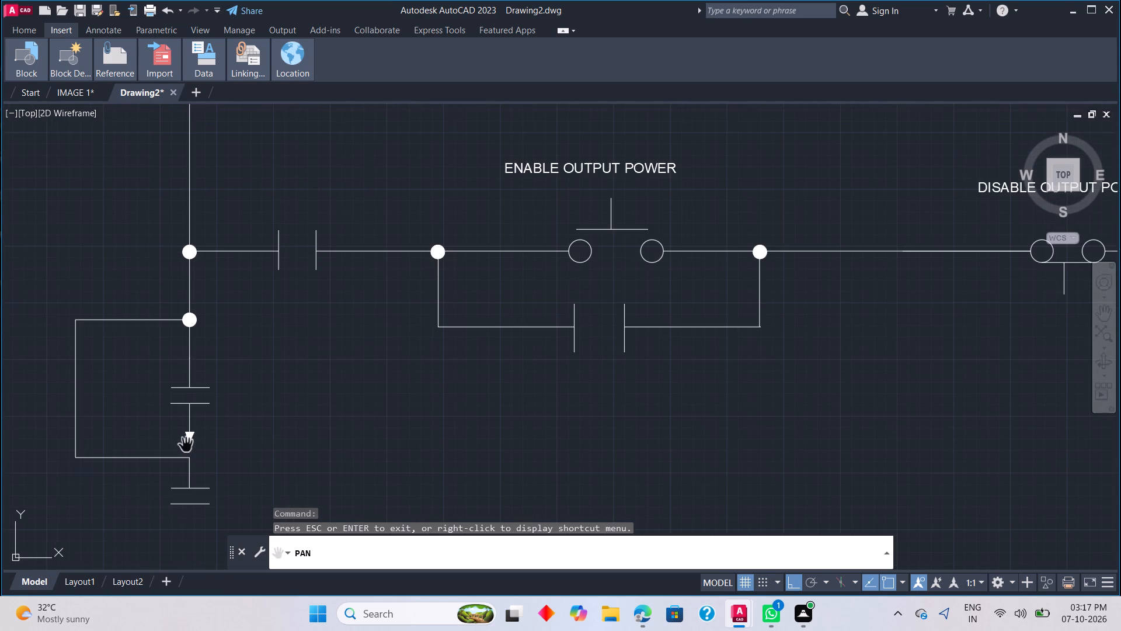
scroll(104, 445, "up", 1)
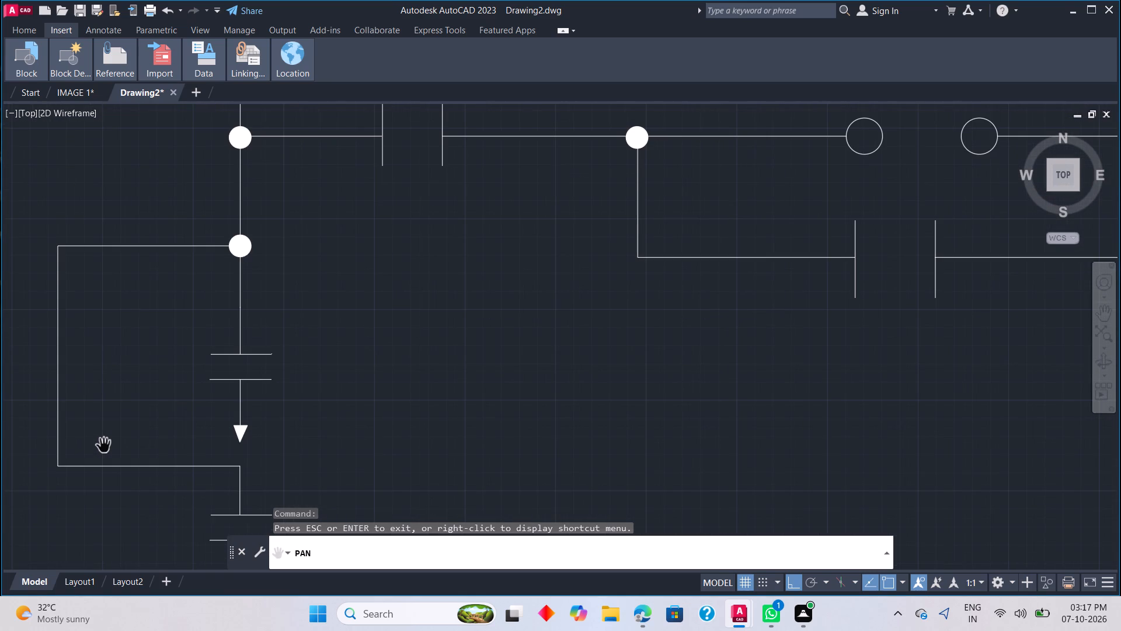
key("Escape")
key("t")
type("ER")
key("BackSpace")
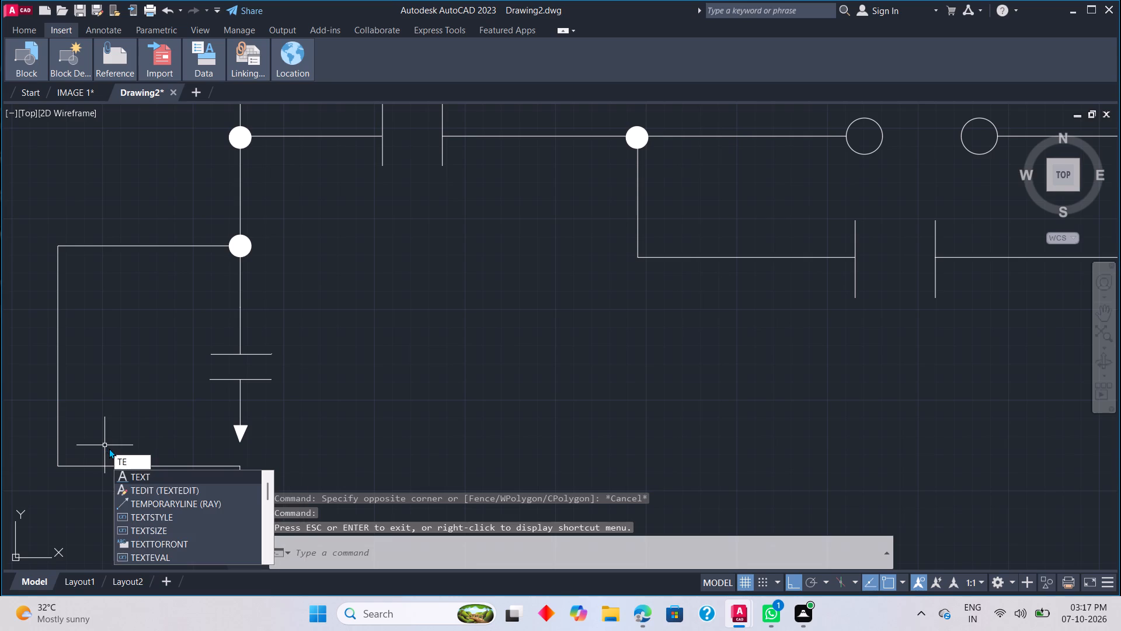
left_click(124, 482)
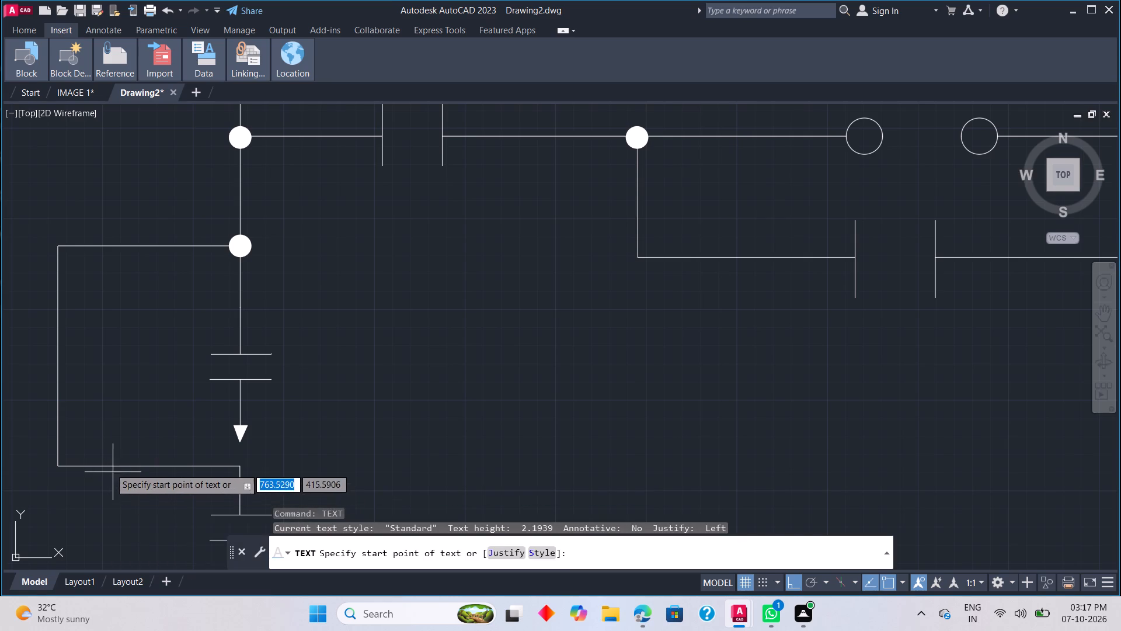
left_click(81, 451)
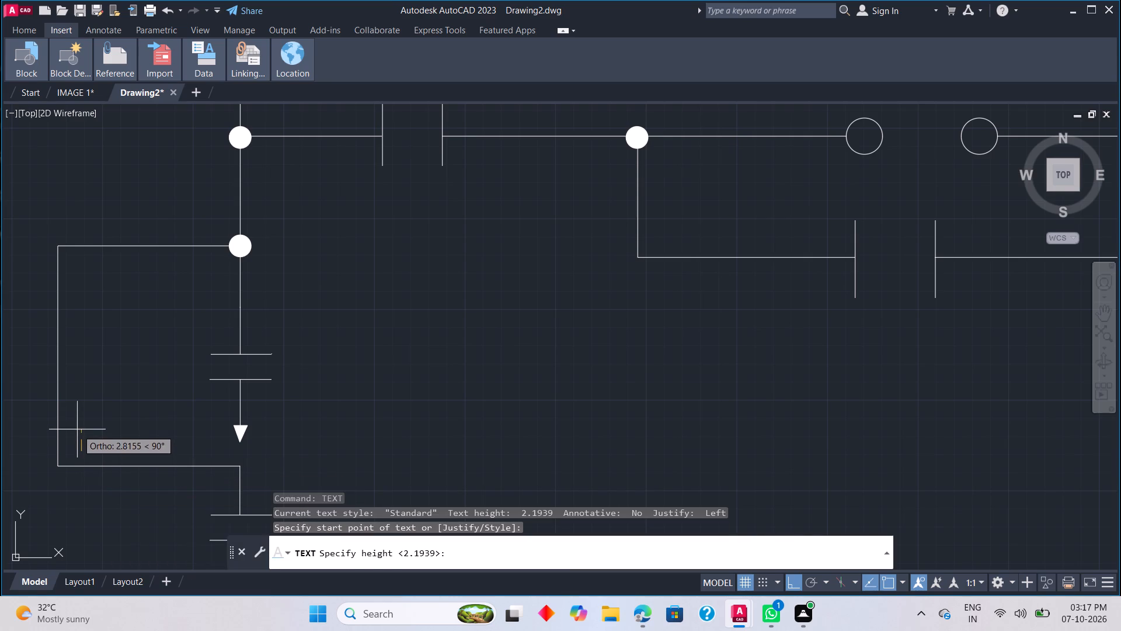
left_click(79, 436)
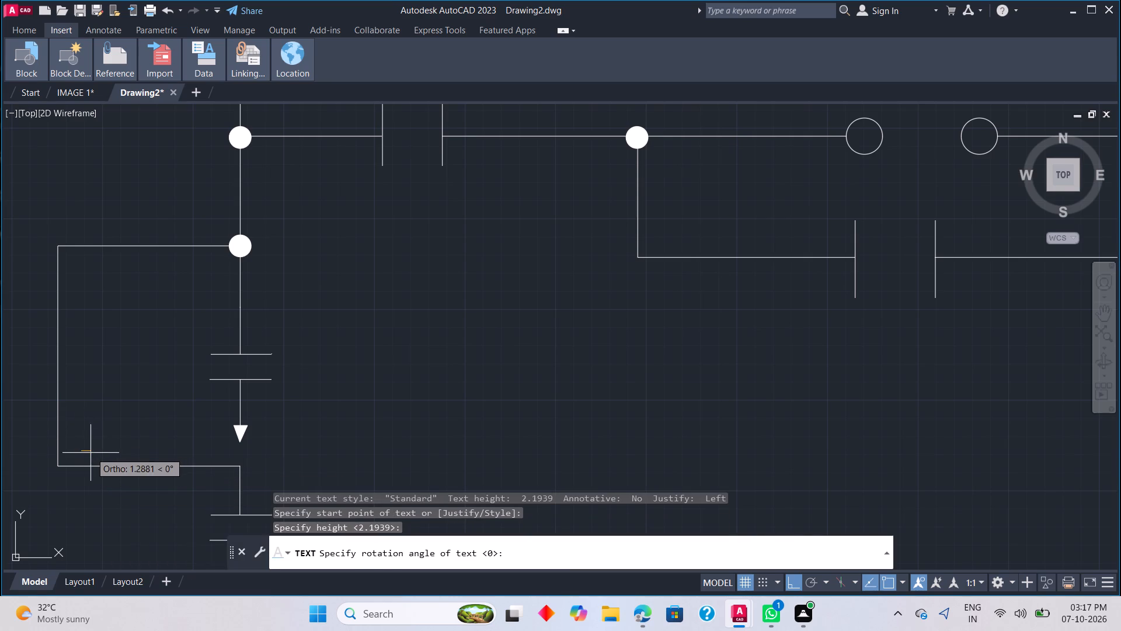
left_click(90, 453)
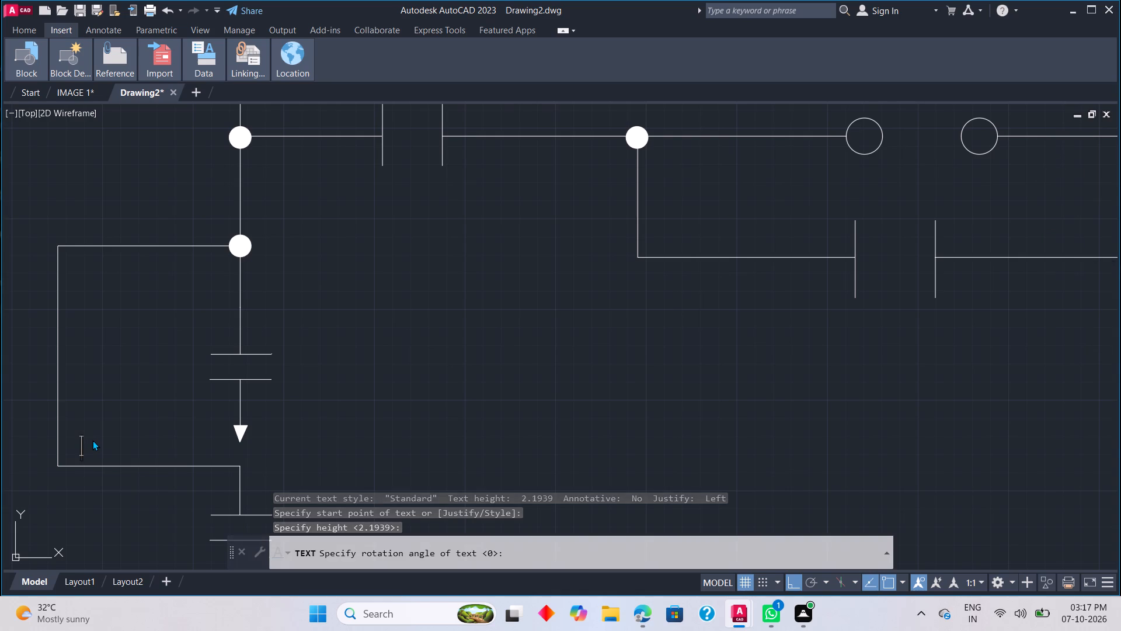
key("m")
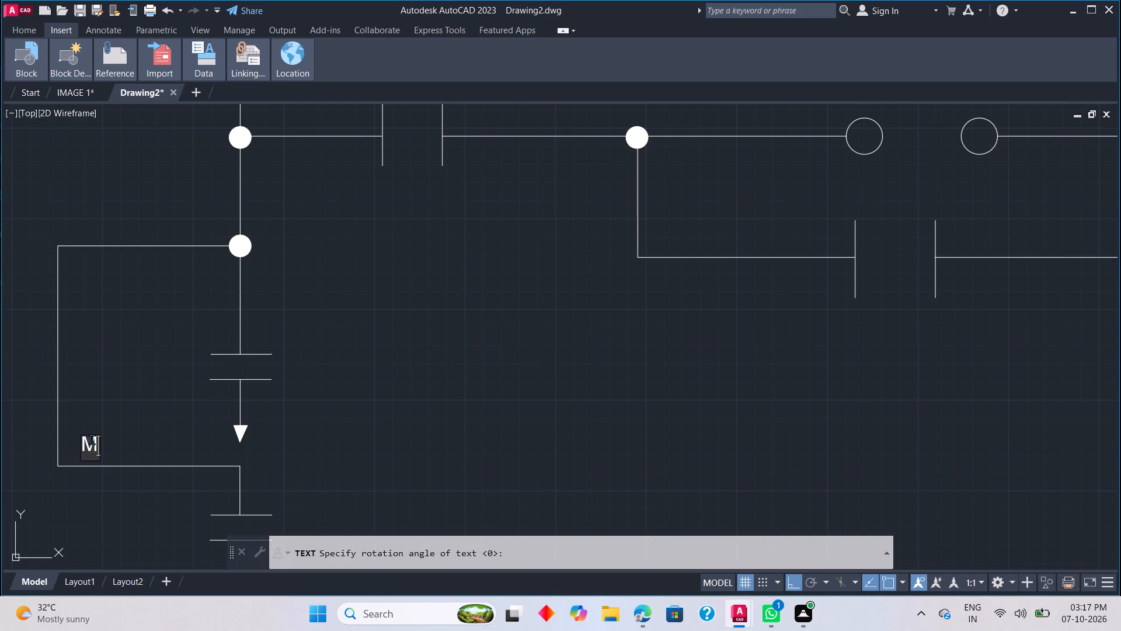
type("CR")
type("1")
key("space")
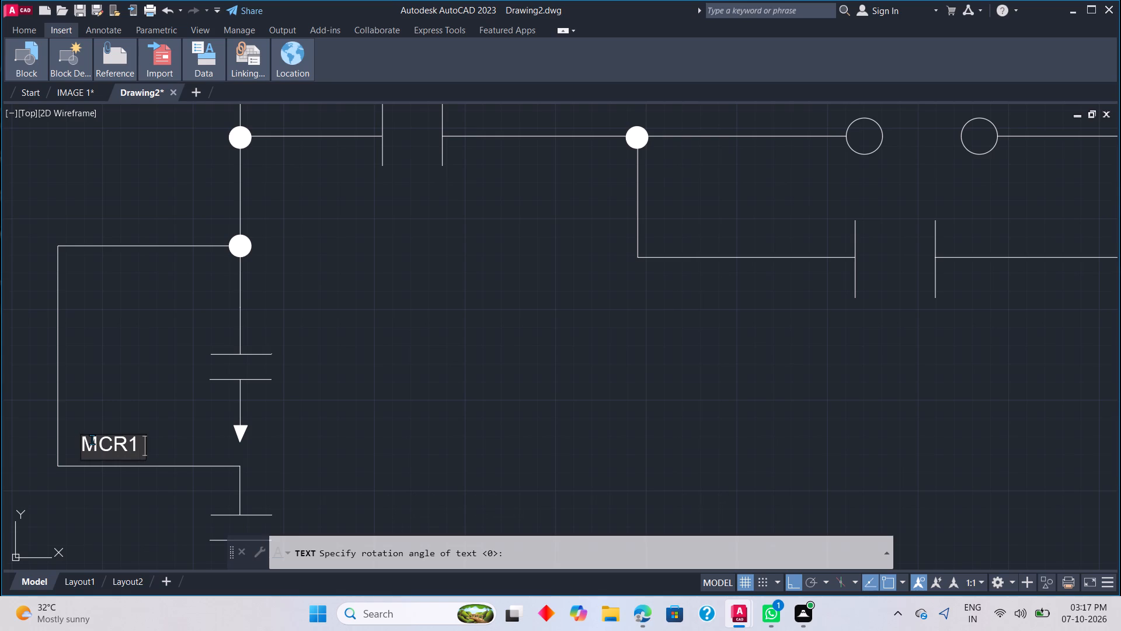
key("BackSpace")
key("minus")
type("2")
key("space")
type("TON")
key("space")
key("BackSpace")
key("space")
type("P")
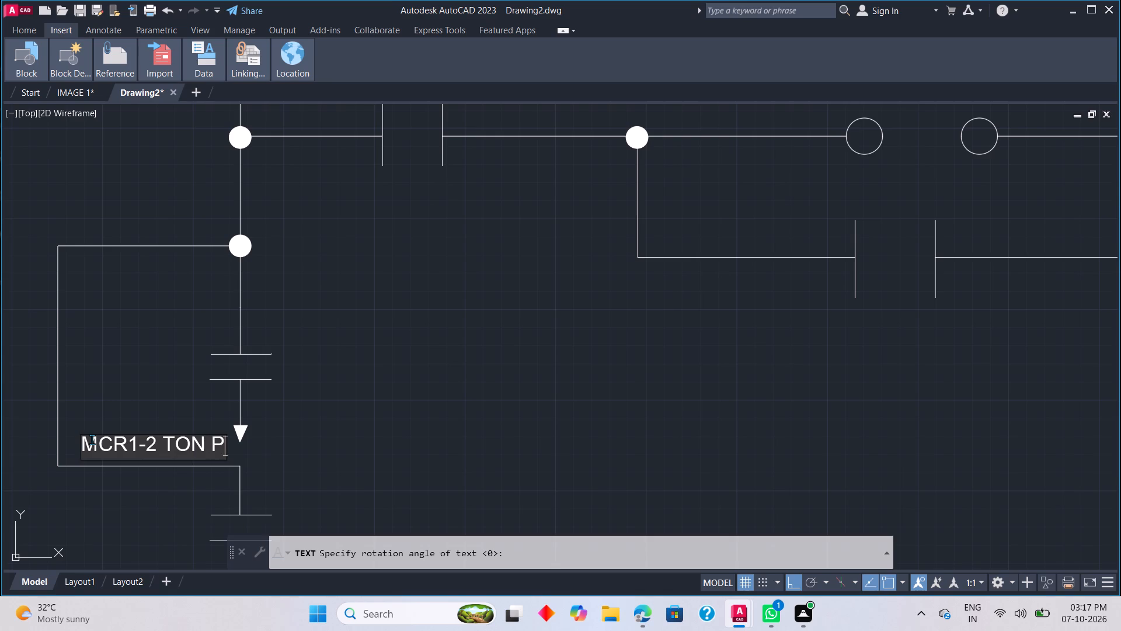
key("BackSpace")
type("INPUT")
key("space")
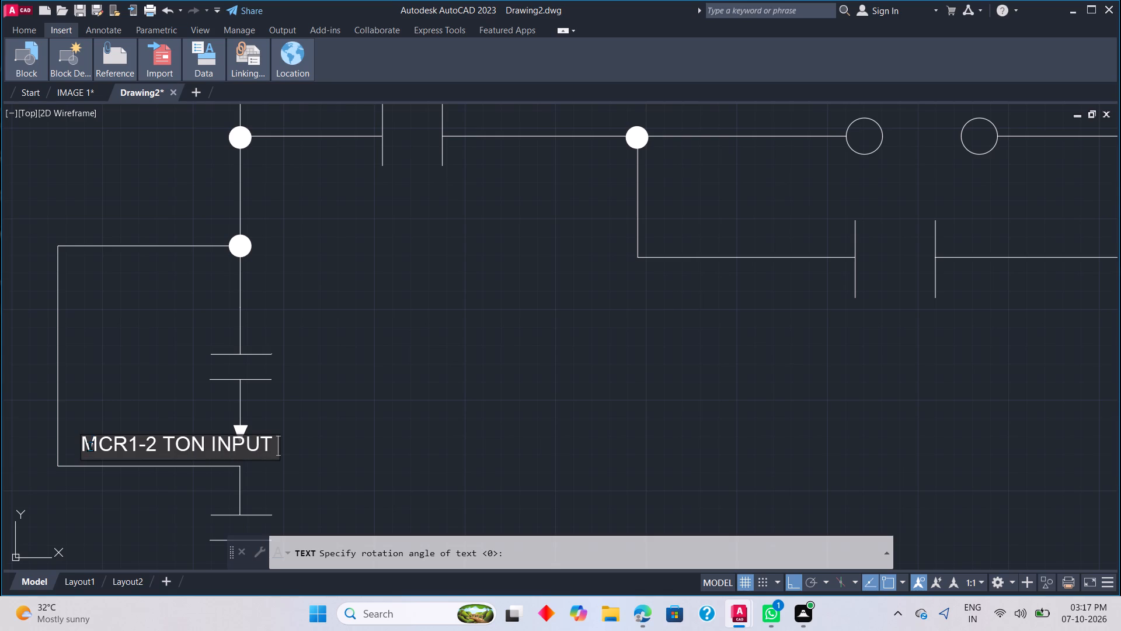
left_click(210, 446)
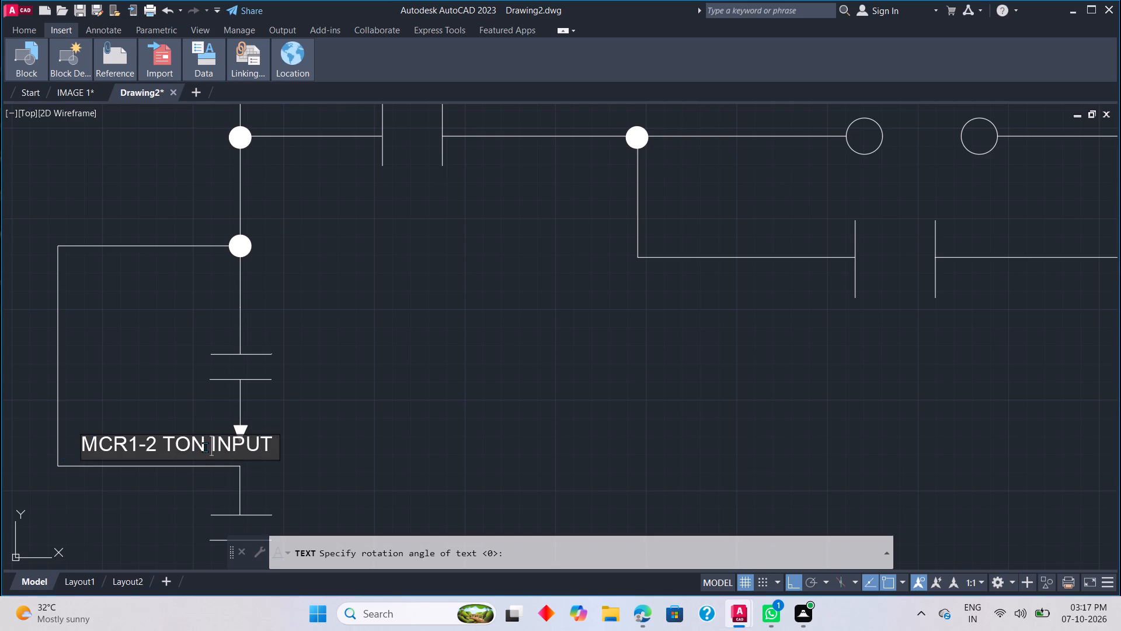
left_click(206, 446)
key("BackSpace")
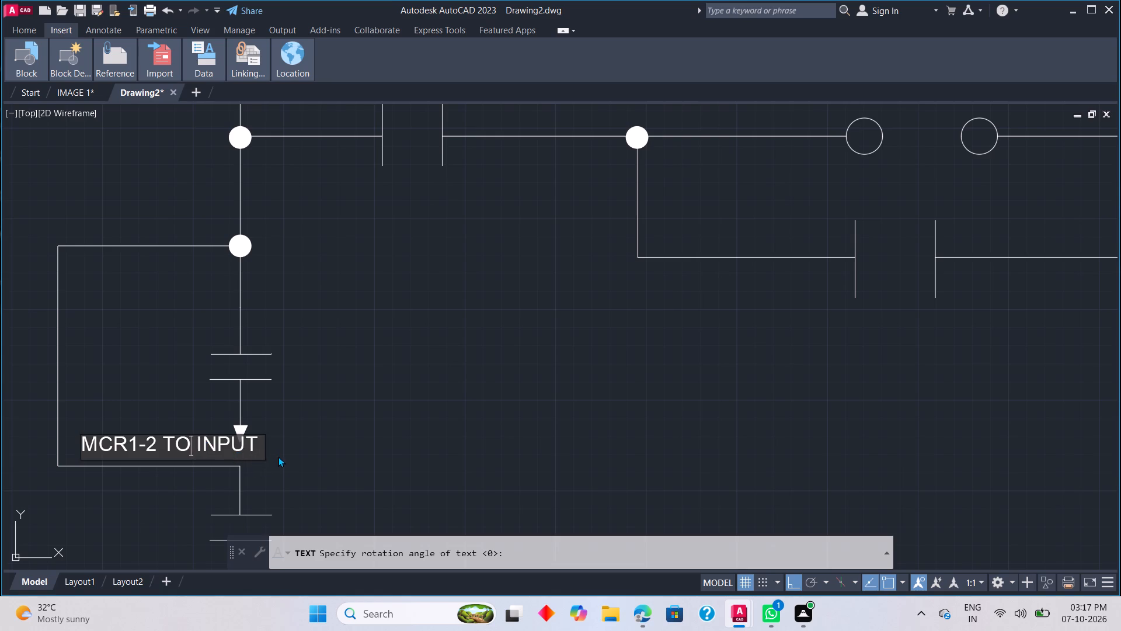
scroll(279, 462, "up", 1)
scroll(263, 472, "down", 3)
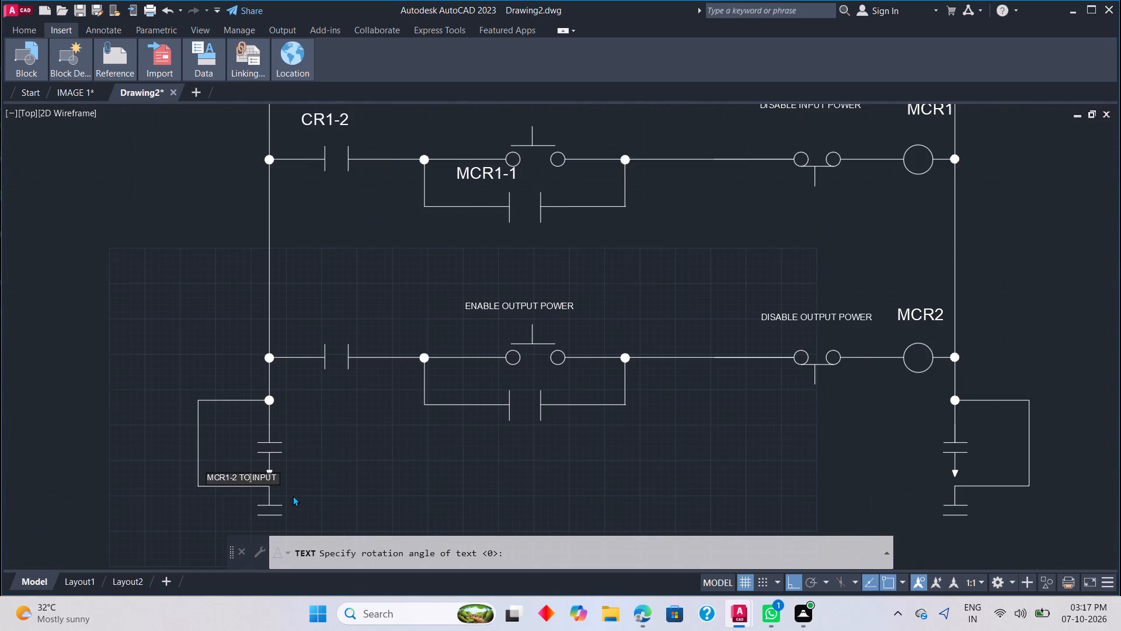
middle_click_drag(293, 494, 314, 456)
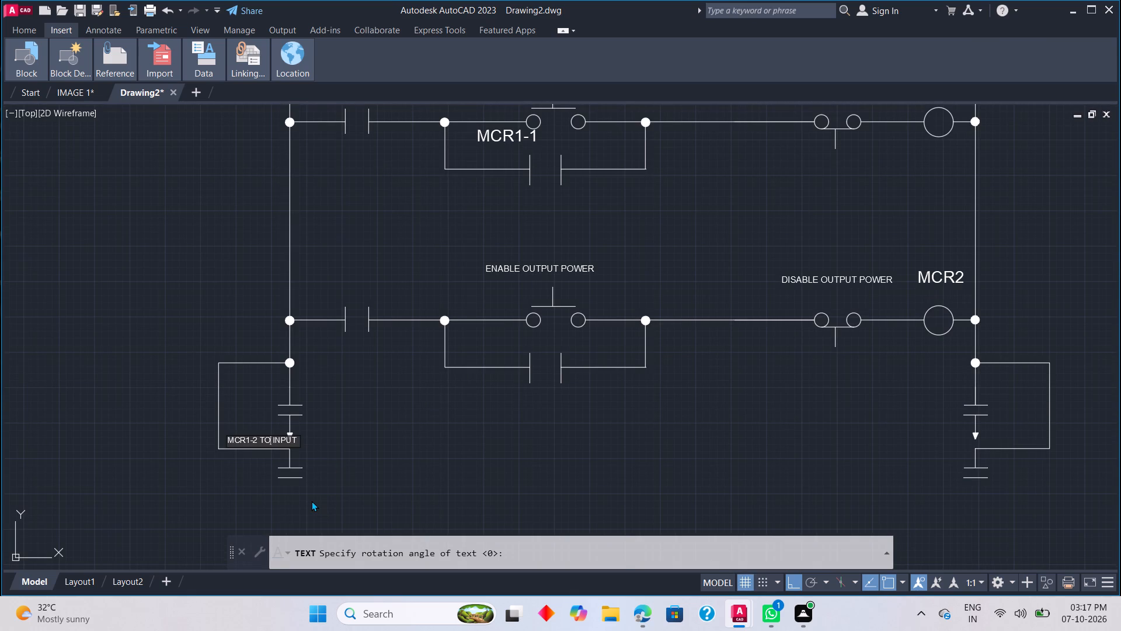
Add the text label MCR2-2 TO OUTPUTS below the lower contact at the bottom of the left supply rail.
left_click(263, 518)
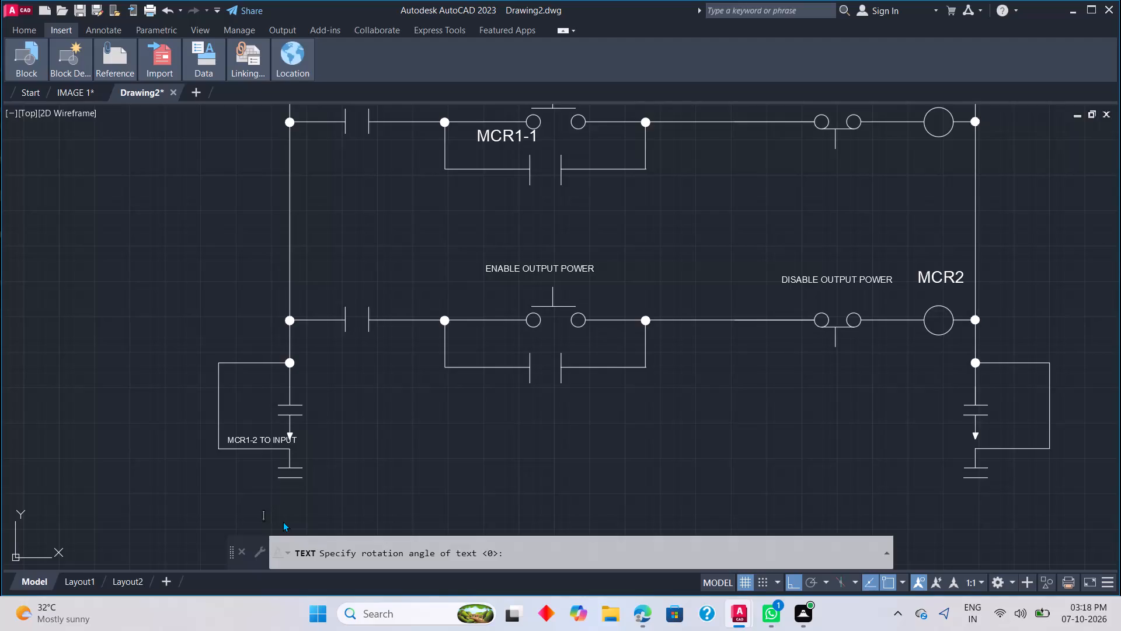
key("m")
type("CR")
key("space")
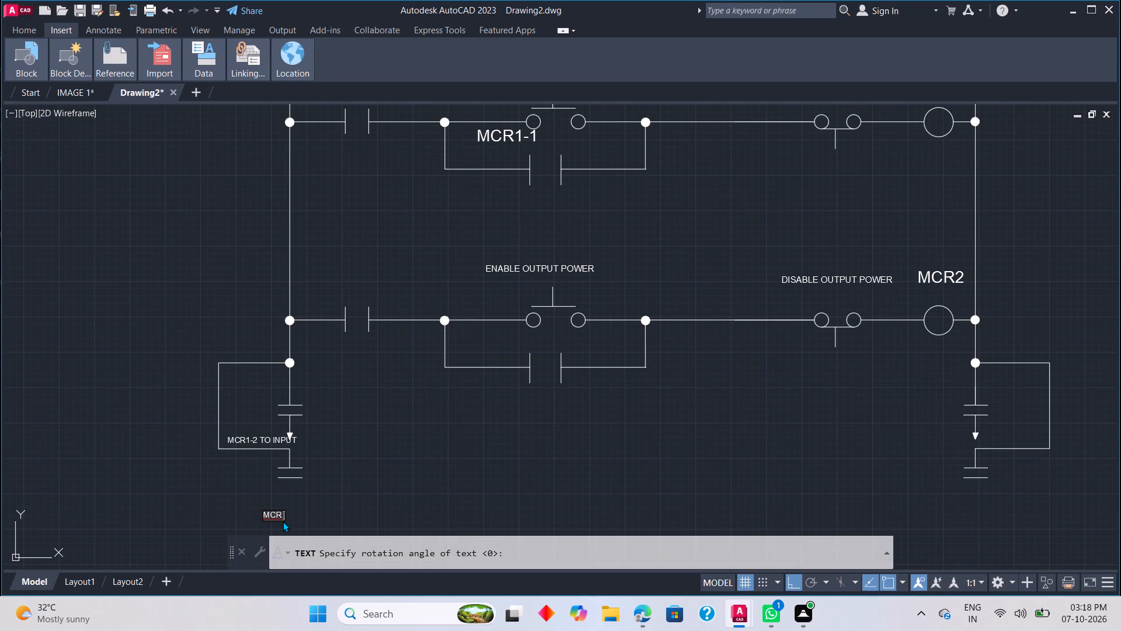
key("BackSpace")
key("2")
type("-2")
key("space")
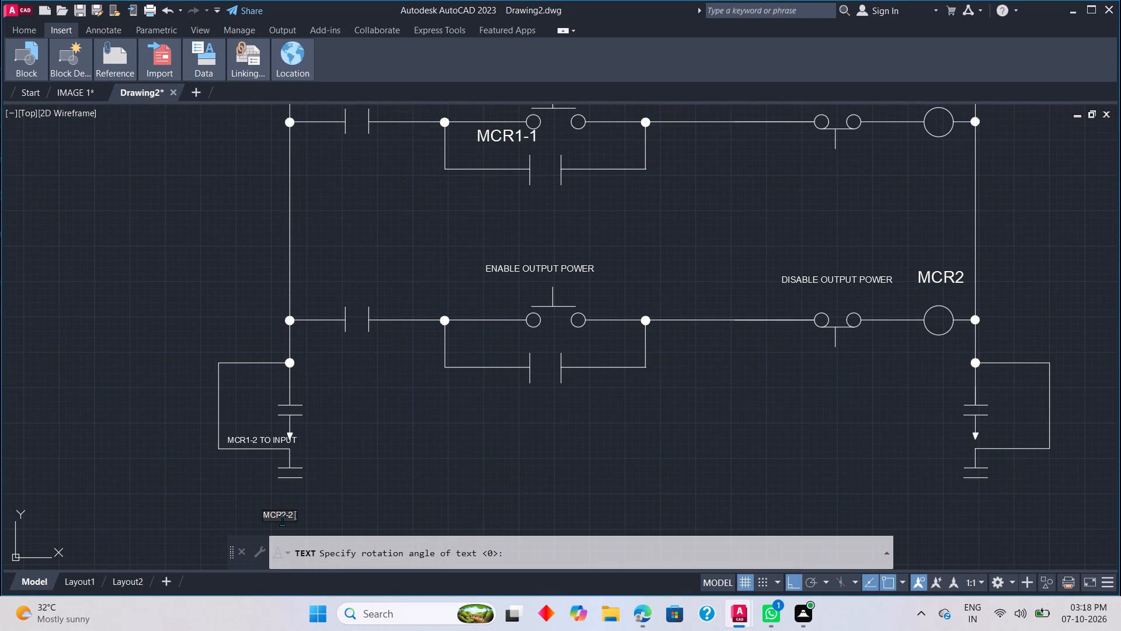
key("t")
key("t")
key("t")
key("BackSpace")
key("BackSpace")
type("O O")
type("UT")
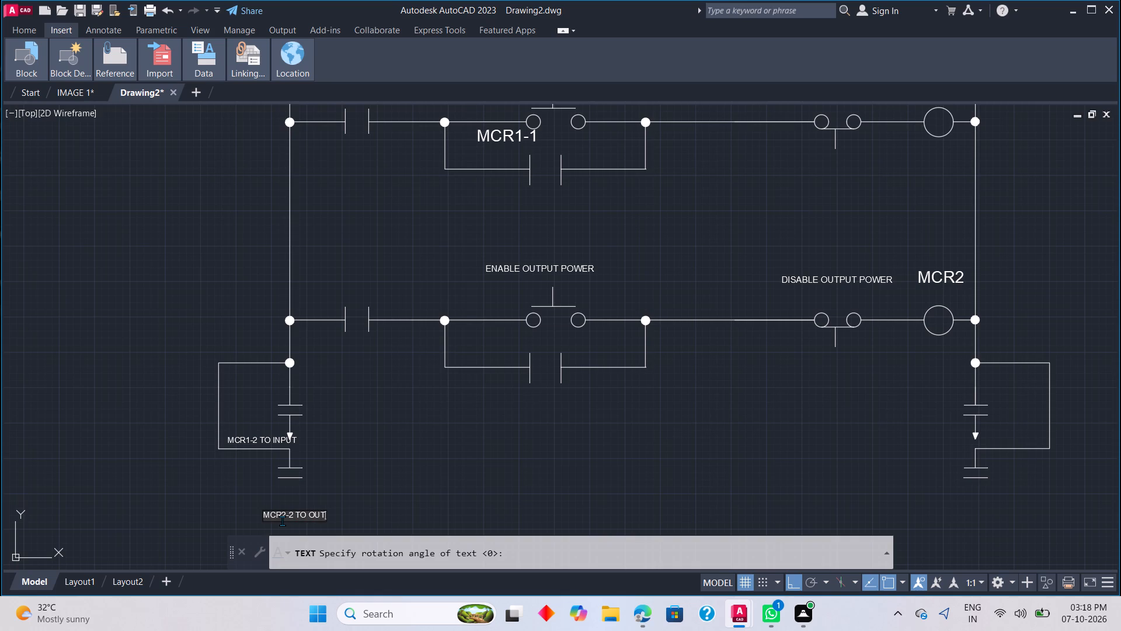
type("PUT")
key("s")
left_click(297, 435)
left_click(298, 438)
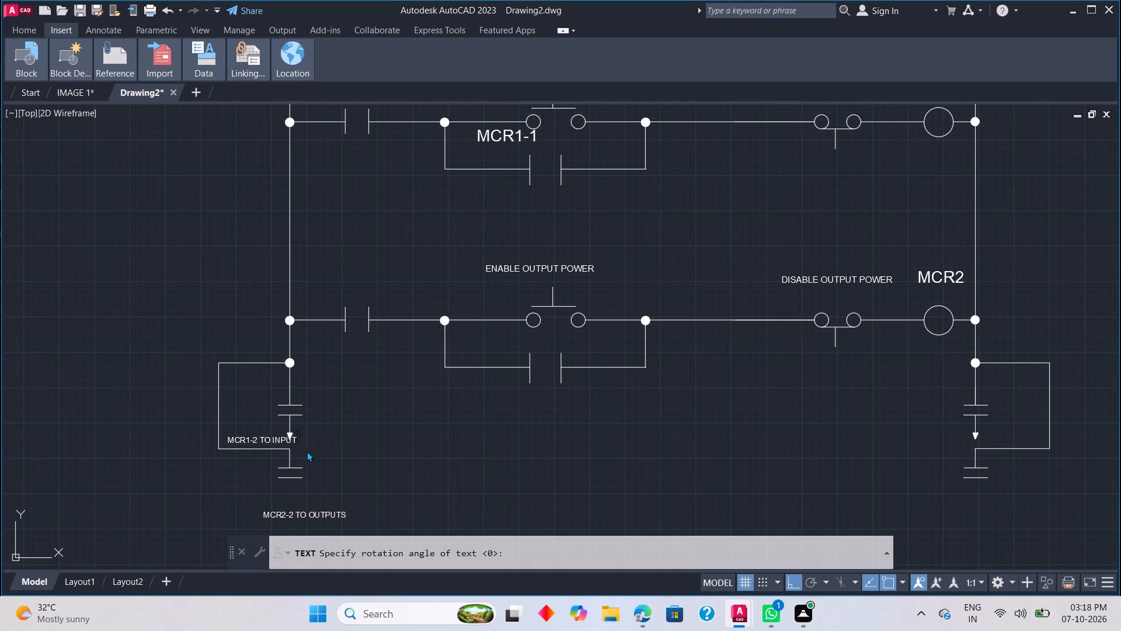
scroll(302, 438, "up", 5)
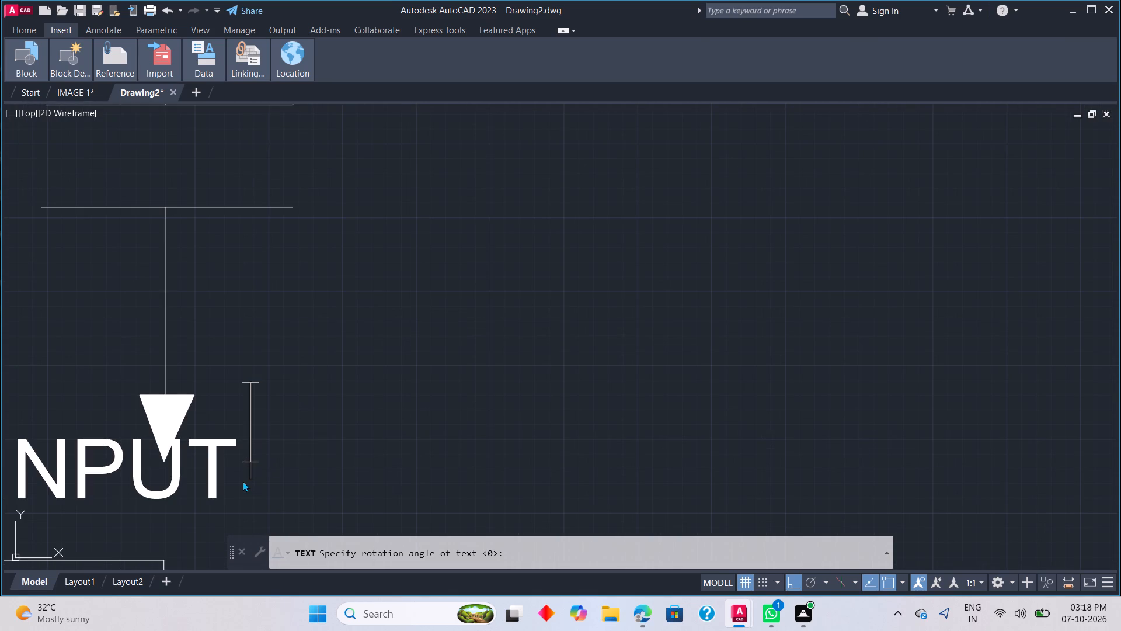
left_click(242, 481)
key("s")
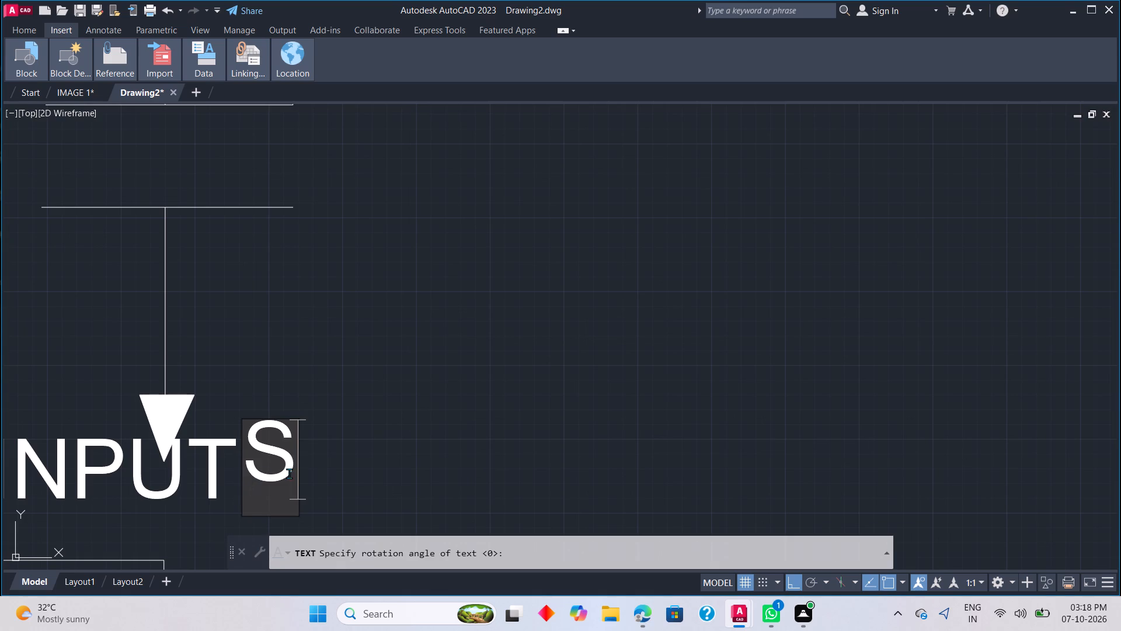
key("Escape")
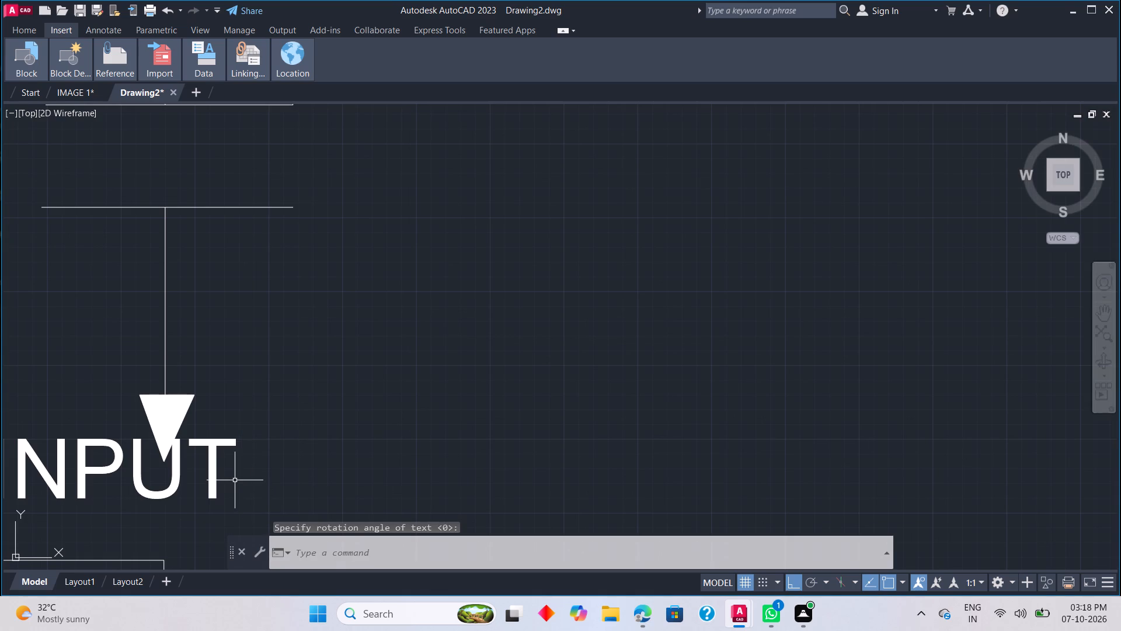
Edit the label beside the arrow in the left supply rail's bottom branch loop to read MCR1-2 TO INPUTS.
scroll(250, 481, "up", 1)
scroll(249, 480, "down", 3)
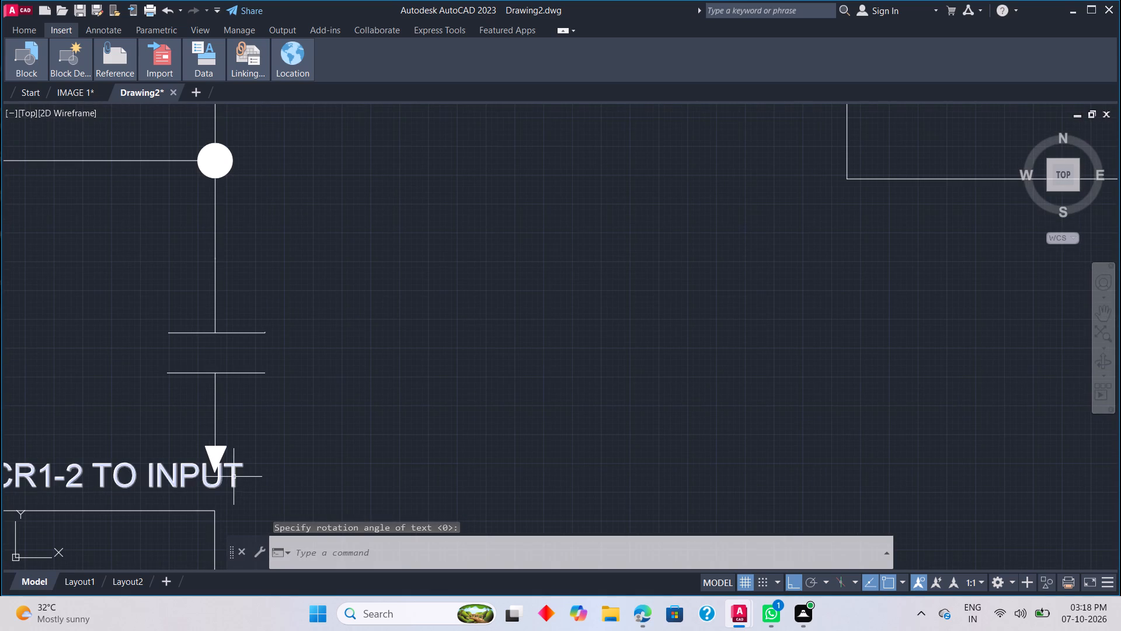
left_click(234, 477)
left_click(234, 477)
left_click(245, 475)
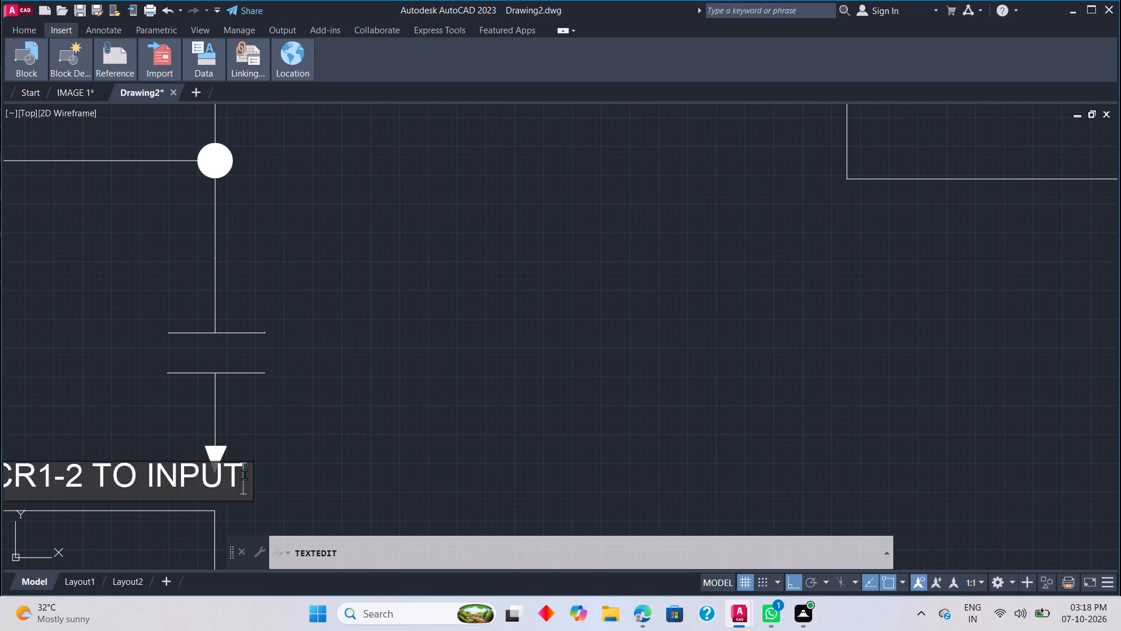
key("s")
scroll(342, 473, "down", 5)
scroll(450, 463, "up", 3)
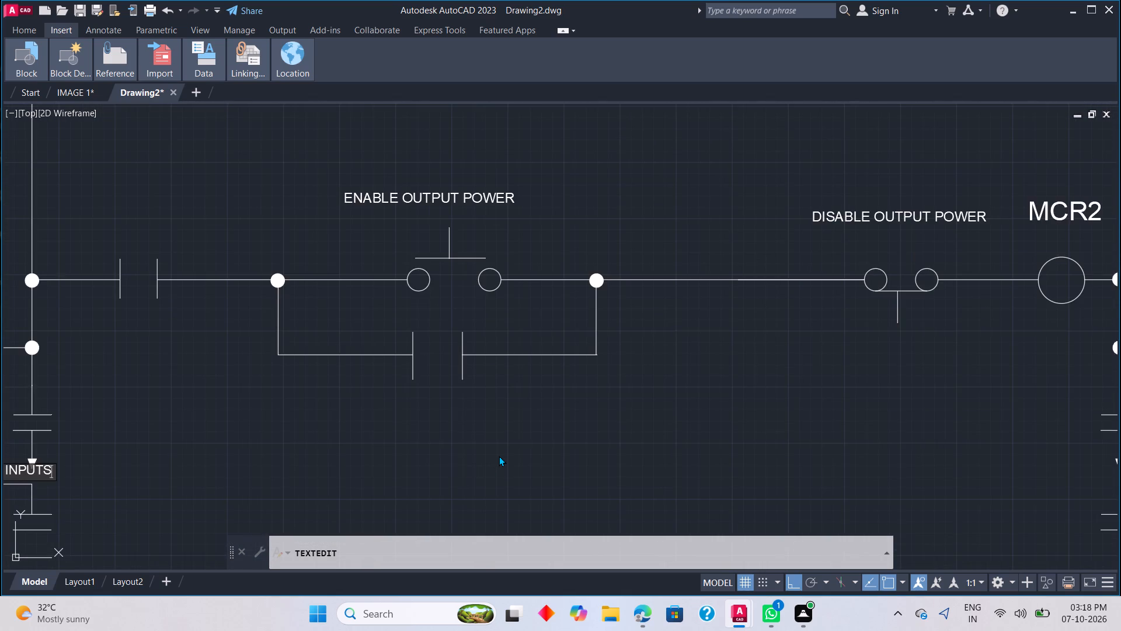
scroll(499, 456, "down", 2)
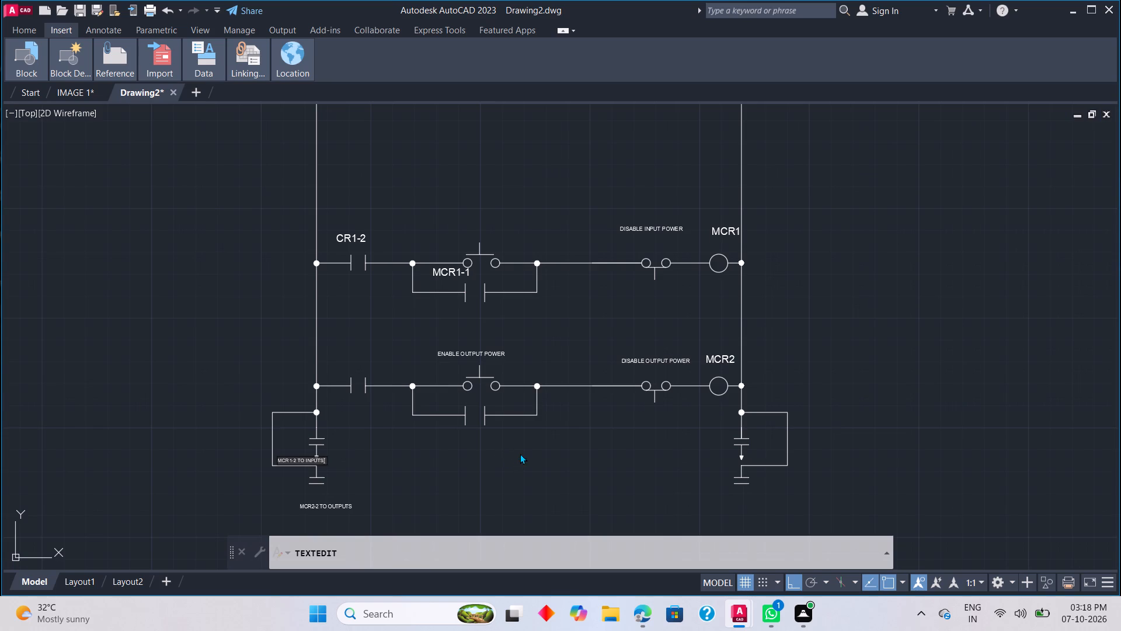
scroll(743, 441, "up", 3)
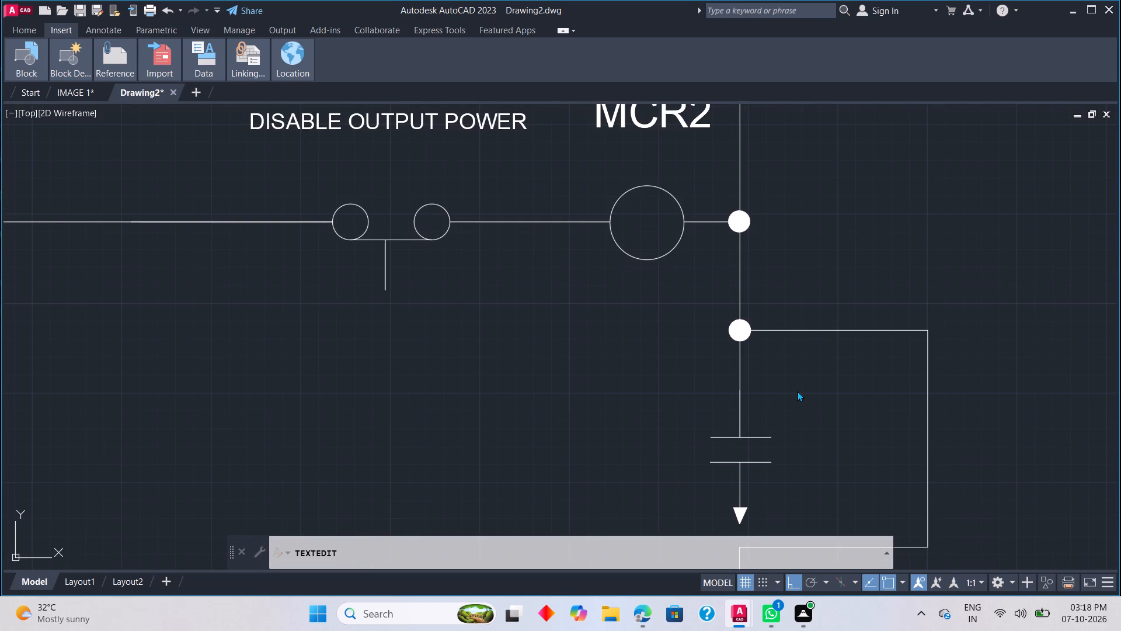
scroll(806, 450, "down", 1)
middle_click_drag(806, 450, 796, 376)
scroll(755, 437, "up", 1)
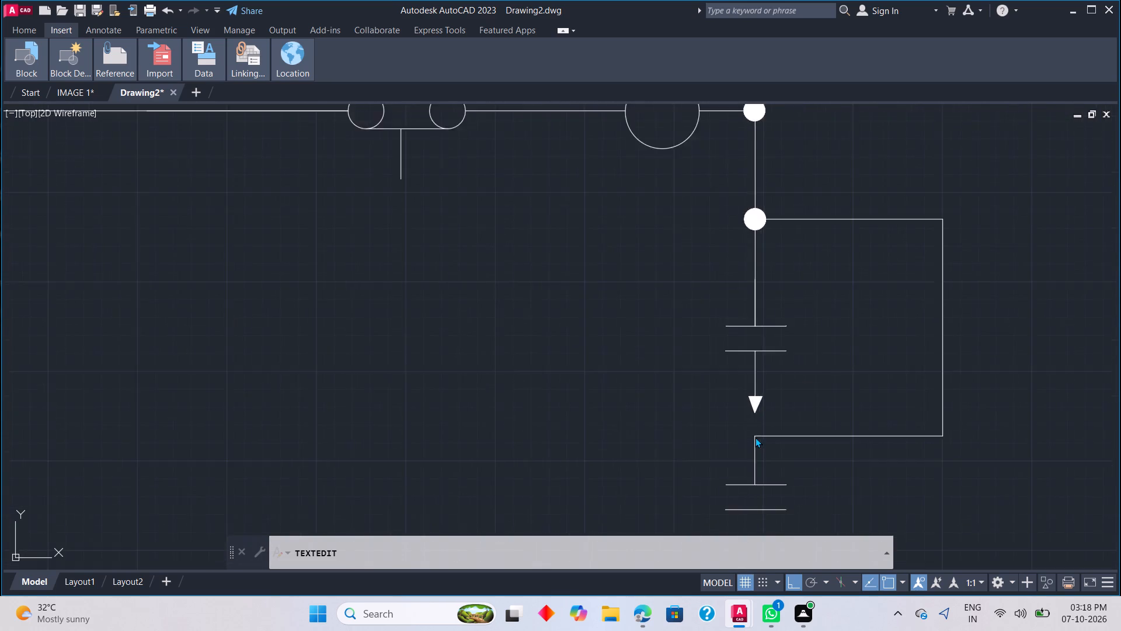
scroll(755, 437, "up", 2)
scroll(687, 404, "up", 1)
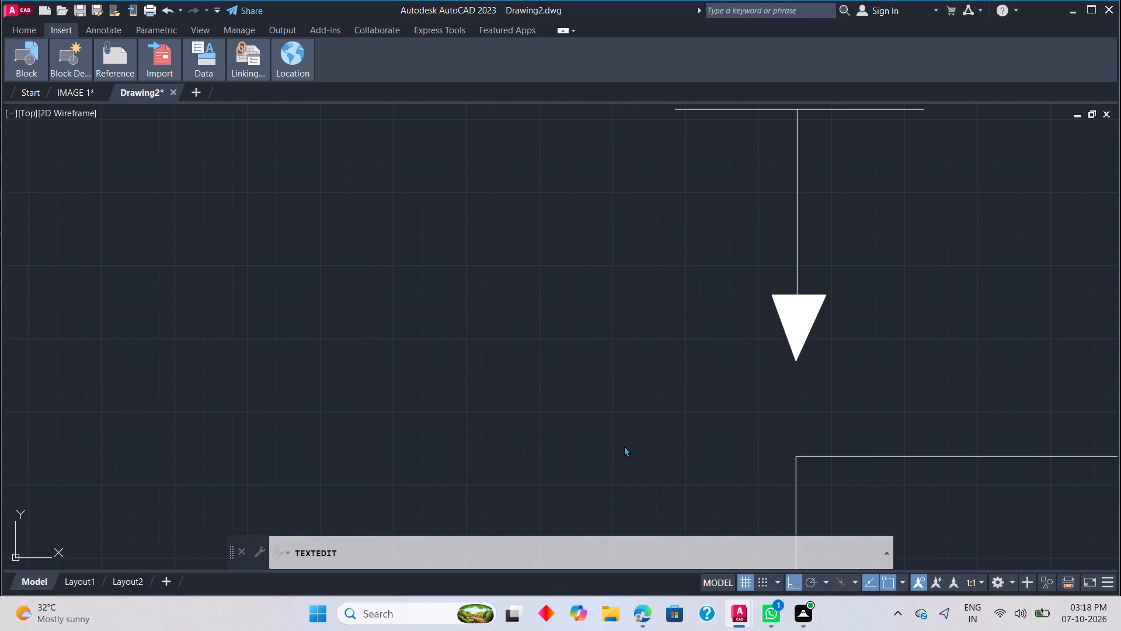
left_click(623, 450)
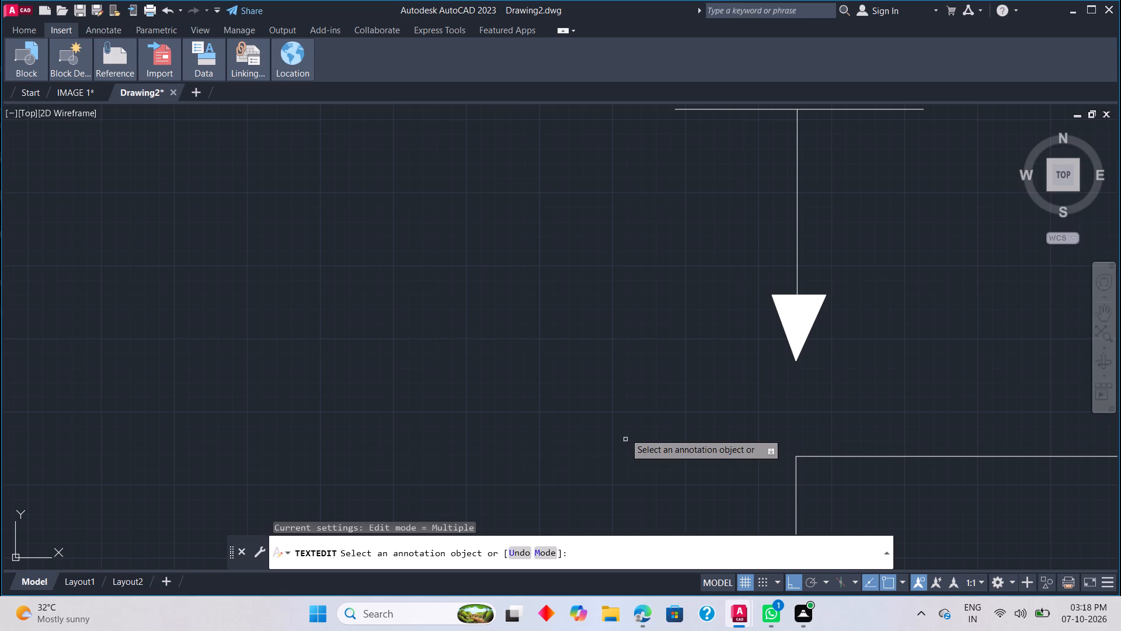
left_click(629, 447)
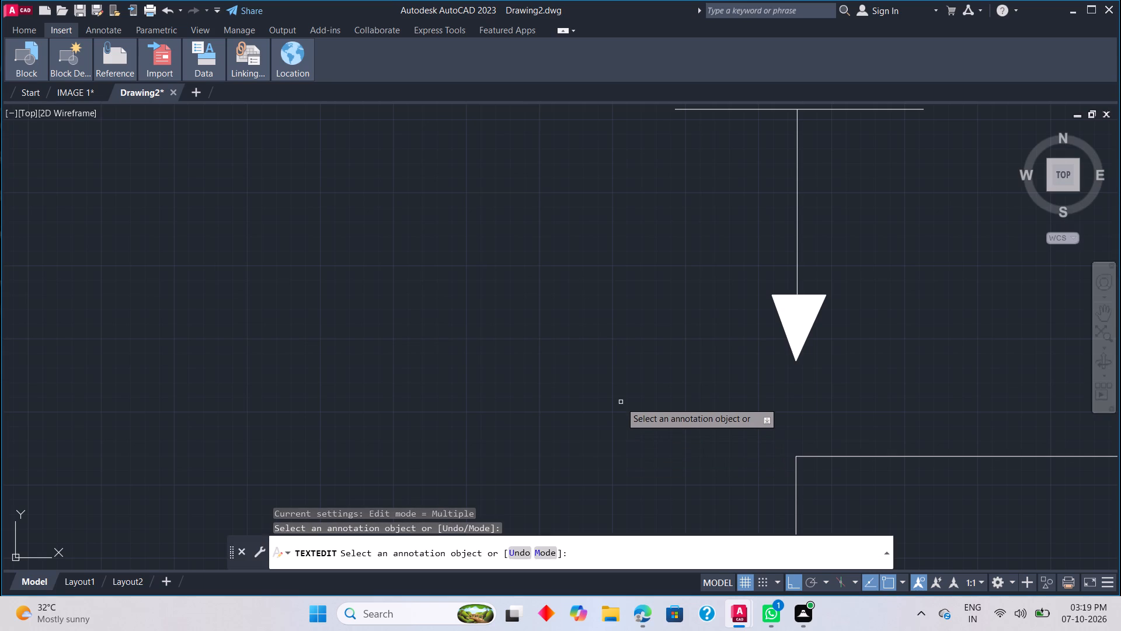
key("Escape")
Add the text label MCR1-3 TO INPUTS just below the arrow in the branch loop at the bottom of the right supply rail.
key("t")
key("e")
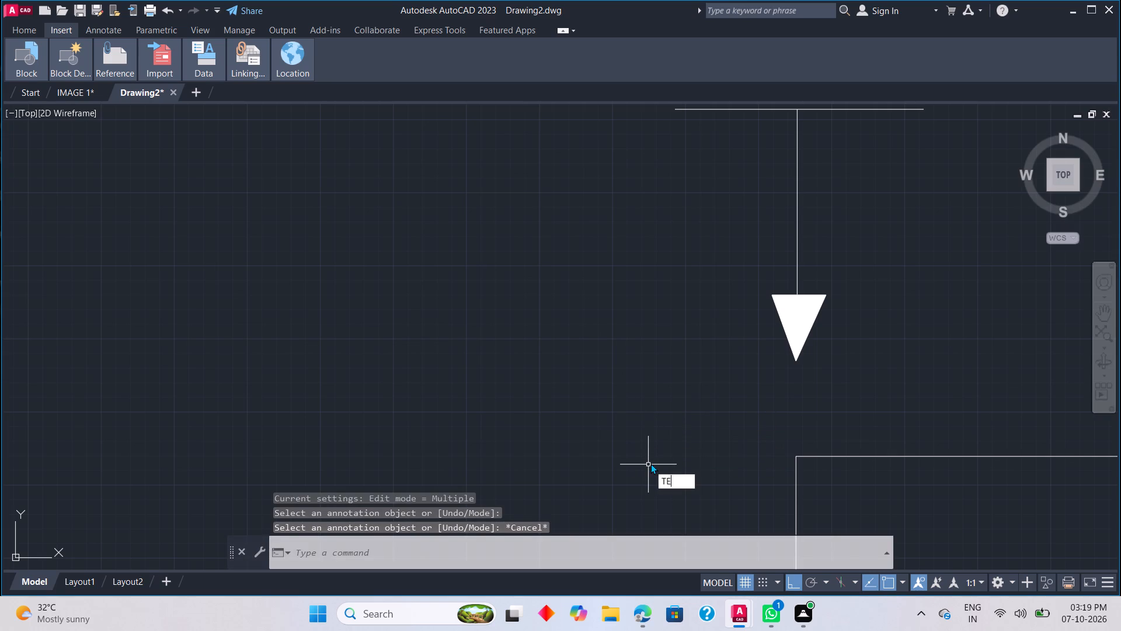
type("XY")
key("BackSpace")
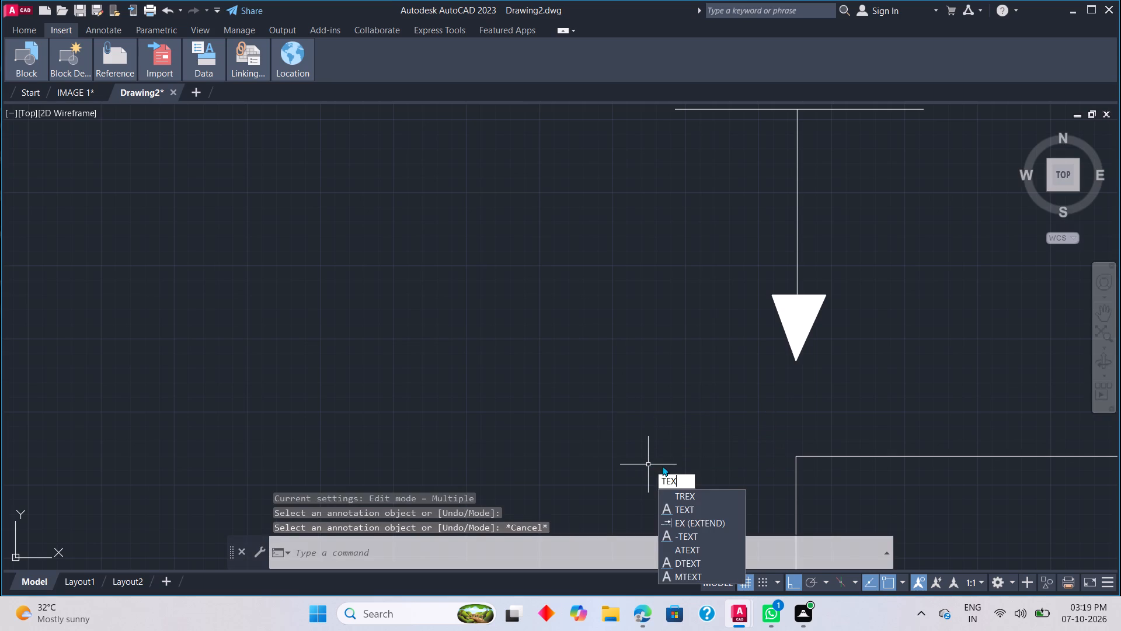
key("t")
key("space")
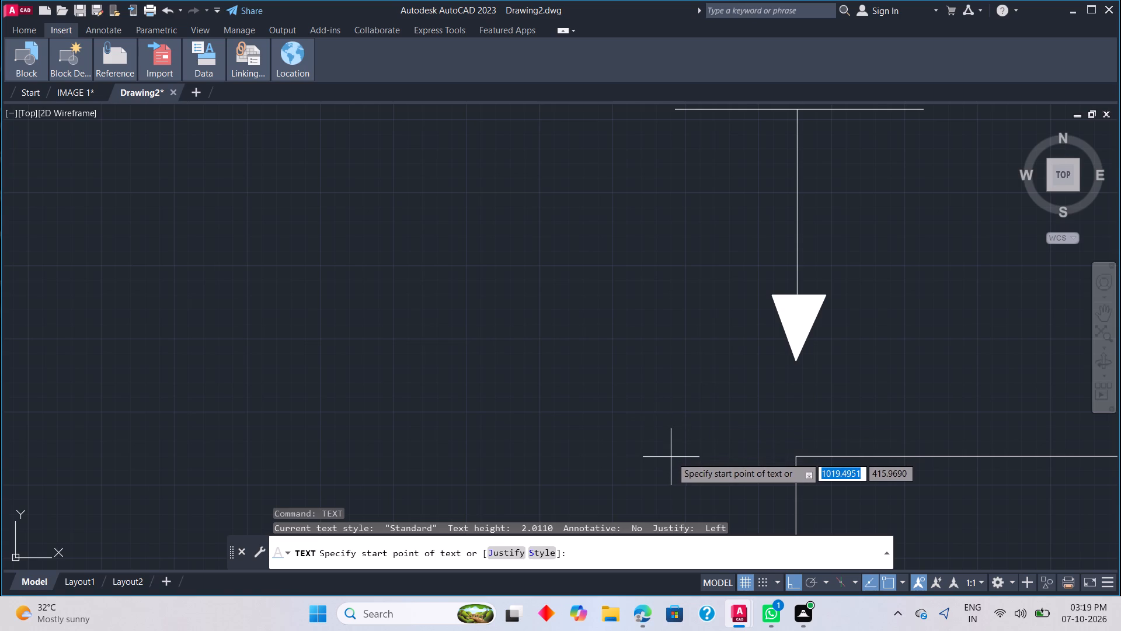
left_click(674, 452)
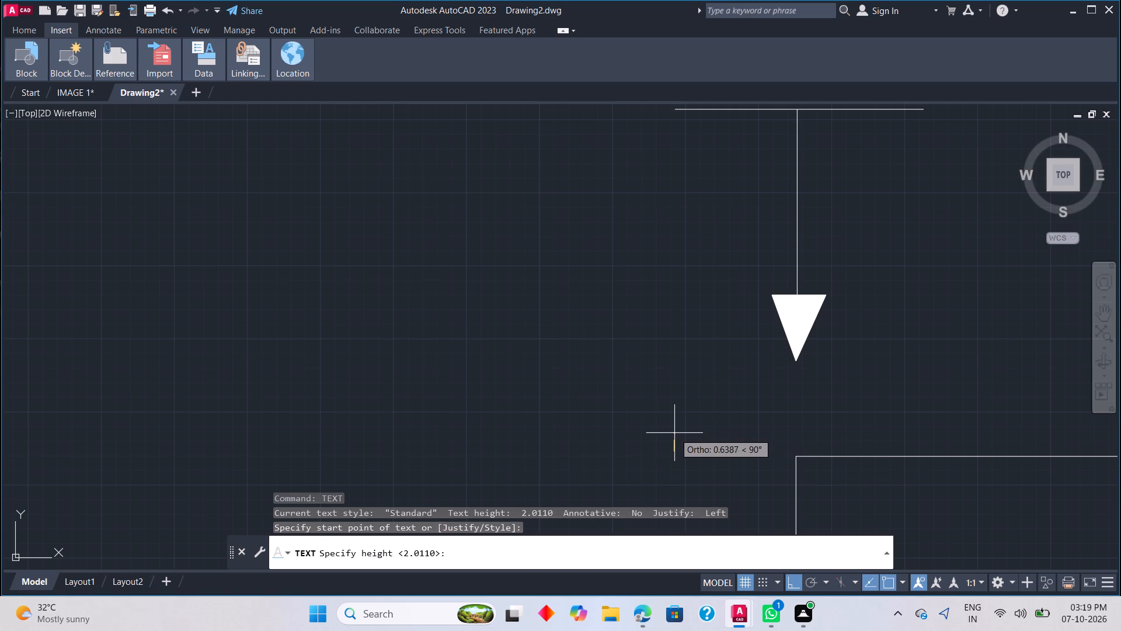
left_click(674, 433)
left_click(701, 448)
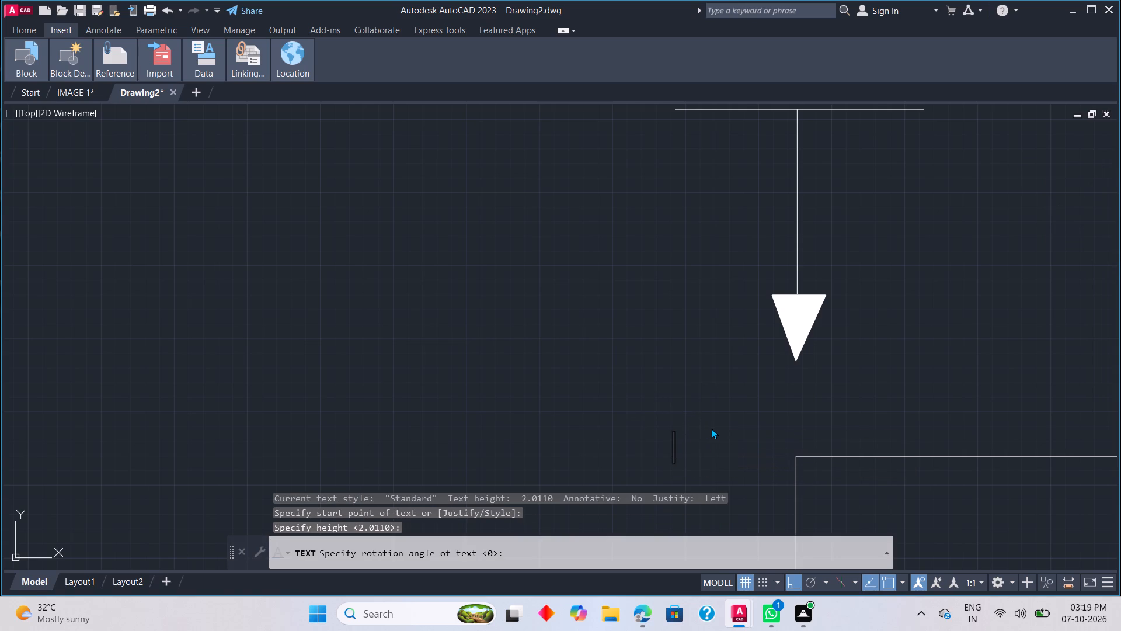
left_click(671, 419)
type("MR")
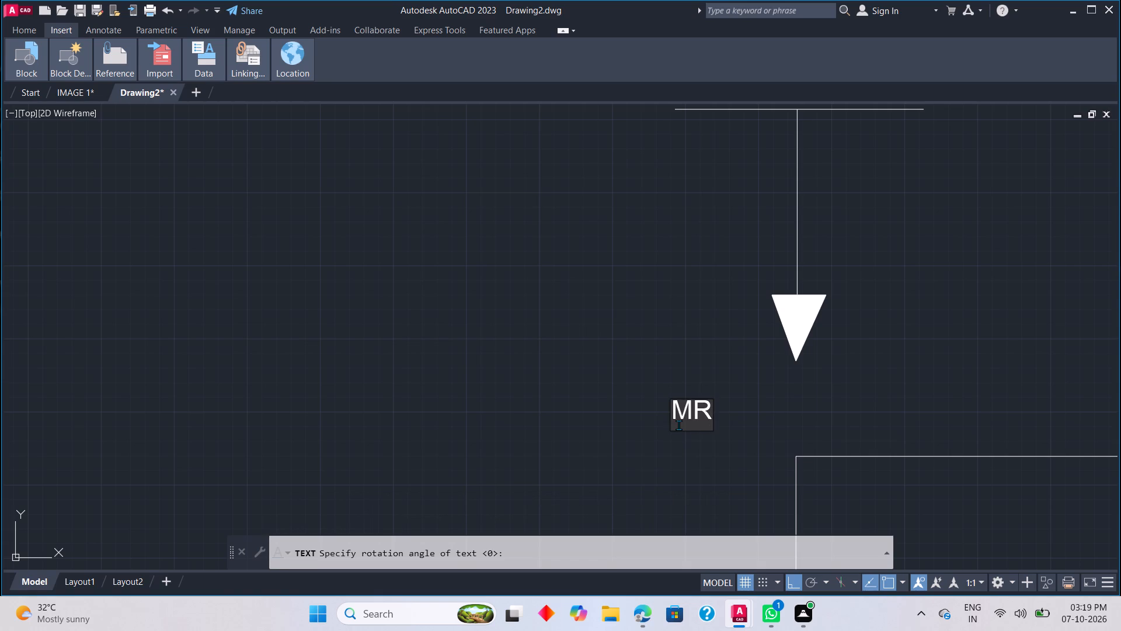
key("BackSpace")
type("CR")
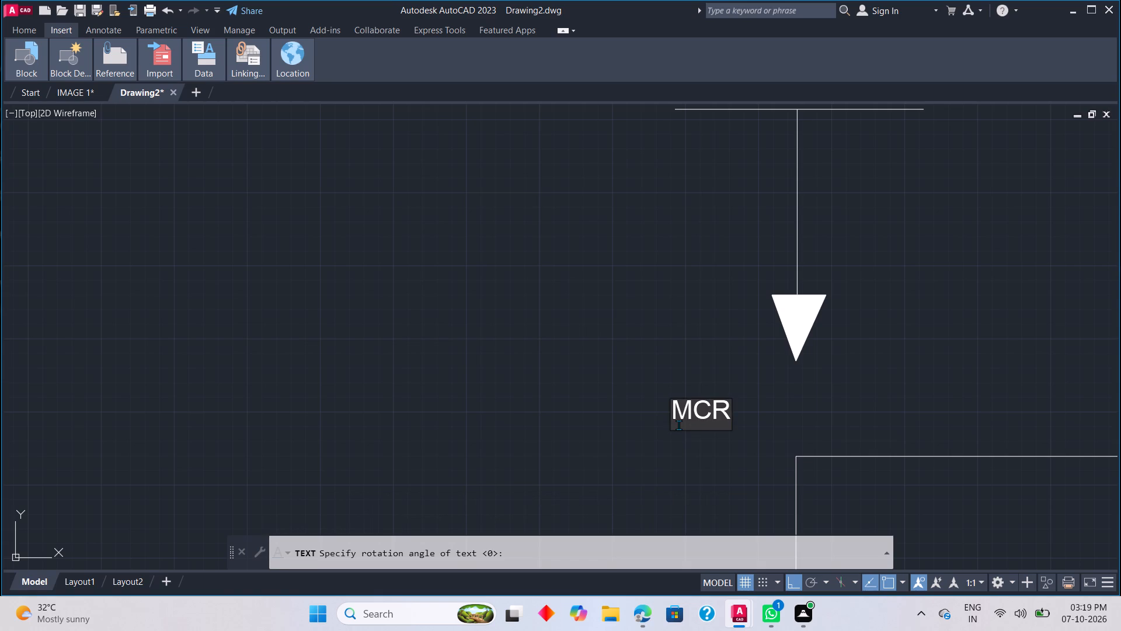
key("1")
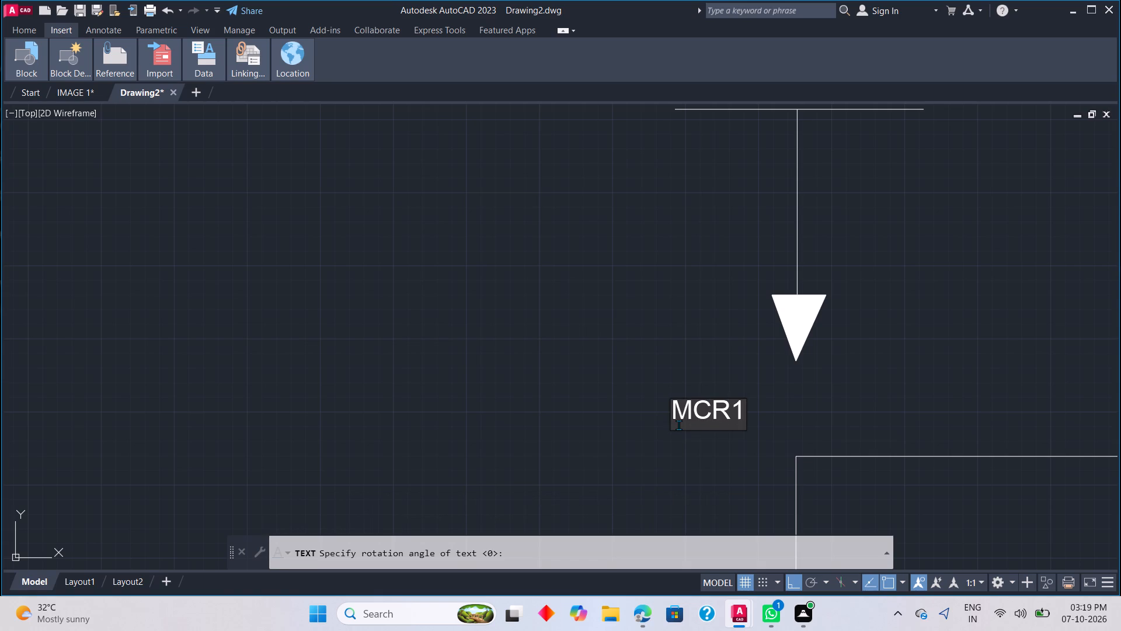
key("minus")
key("3")
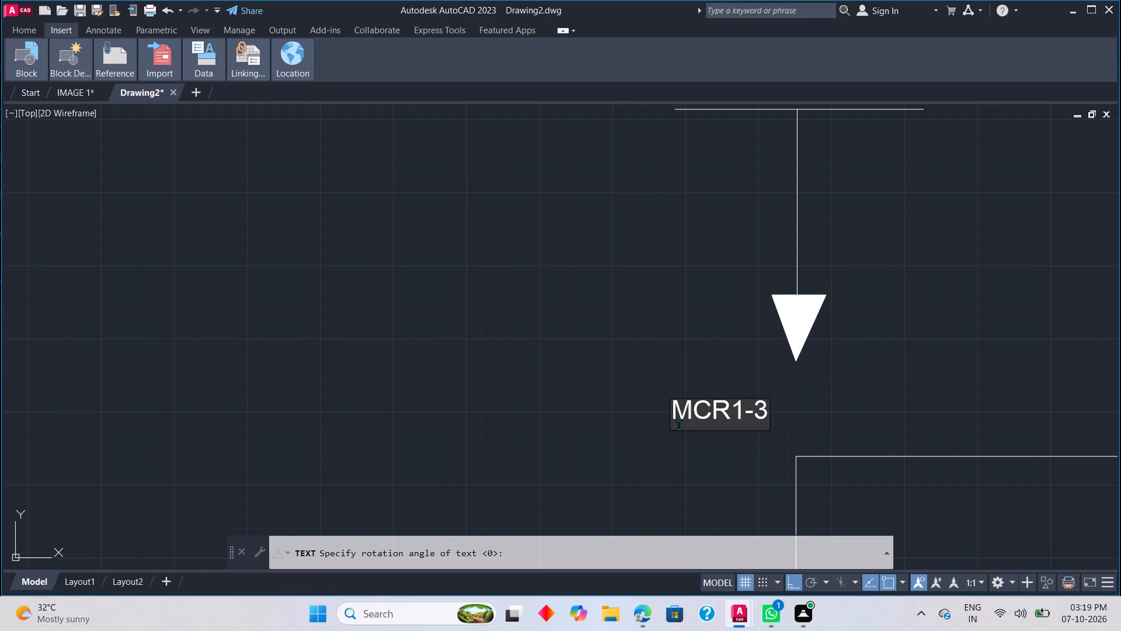
key("space")
type("Y")
key("BackSpace")
type("TO")
key("space")
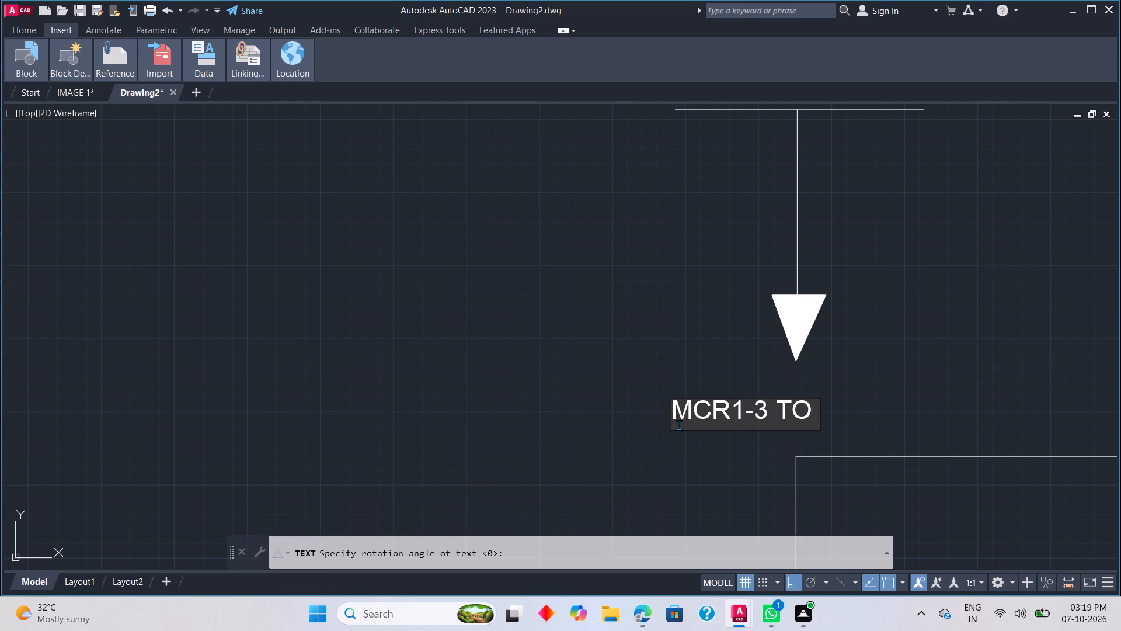
type("INPU")
key("t")
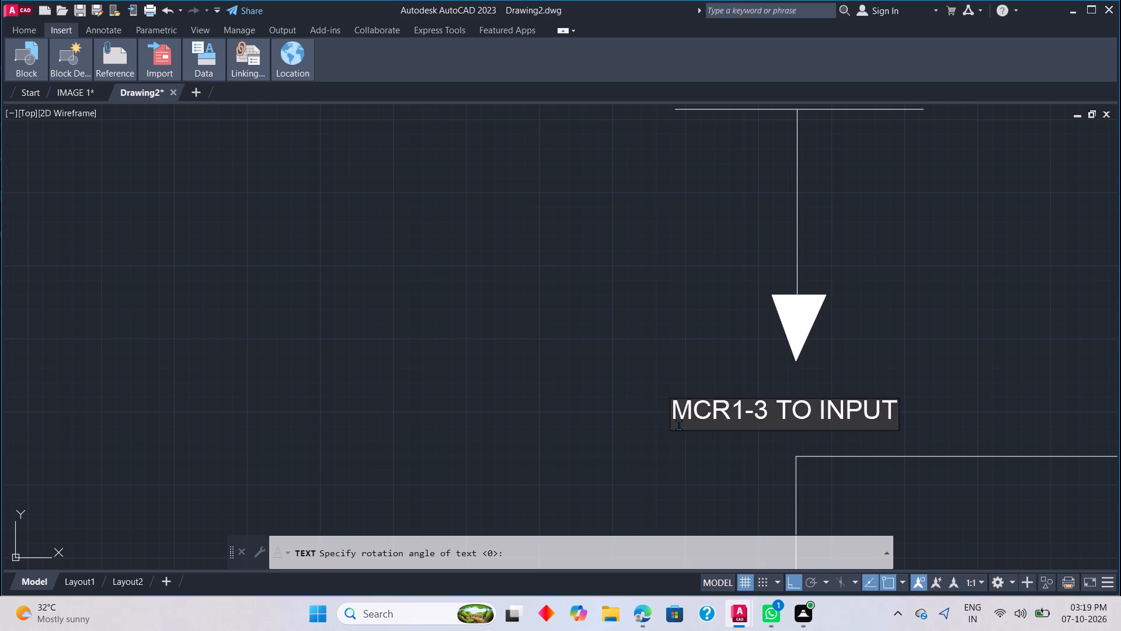
key("s")
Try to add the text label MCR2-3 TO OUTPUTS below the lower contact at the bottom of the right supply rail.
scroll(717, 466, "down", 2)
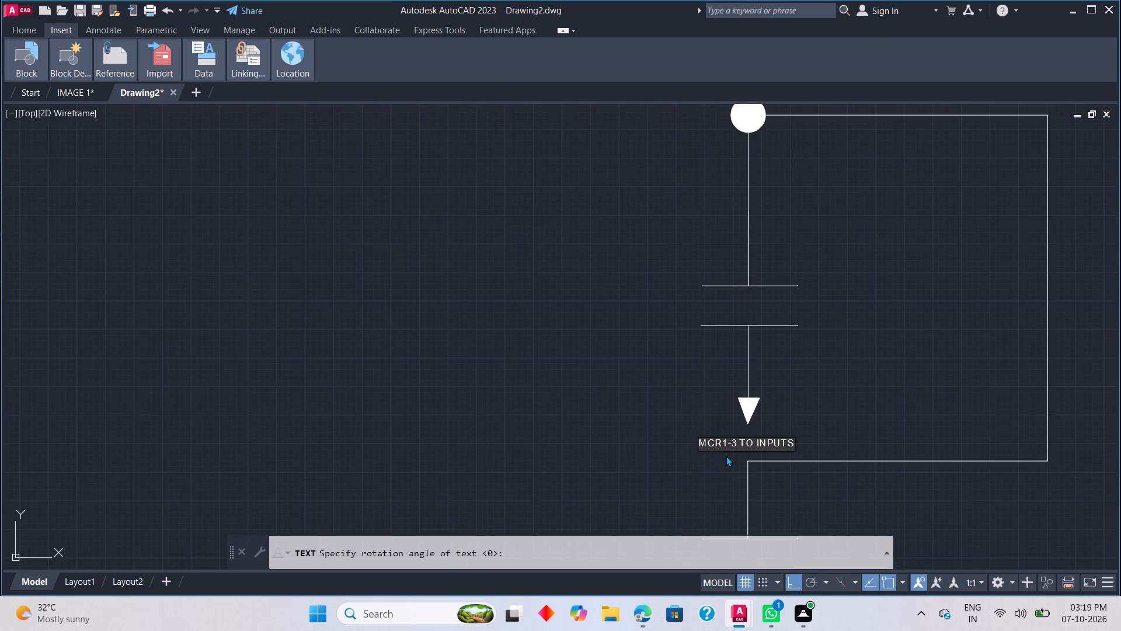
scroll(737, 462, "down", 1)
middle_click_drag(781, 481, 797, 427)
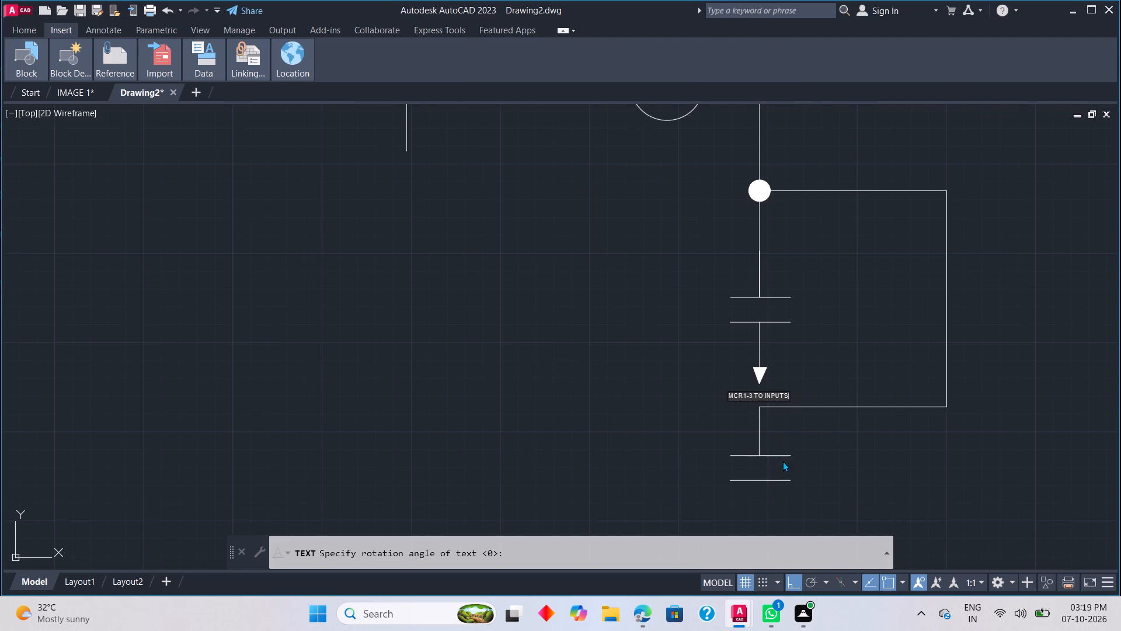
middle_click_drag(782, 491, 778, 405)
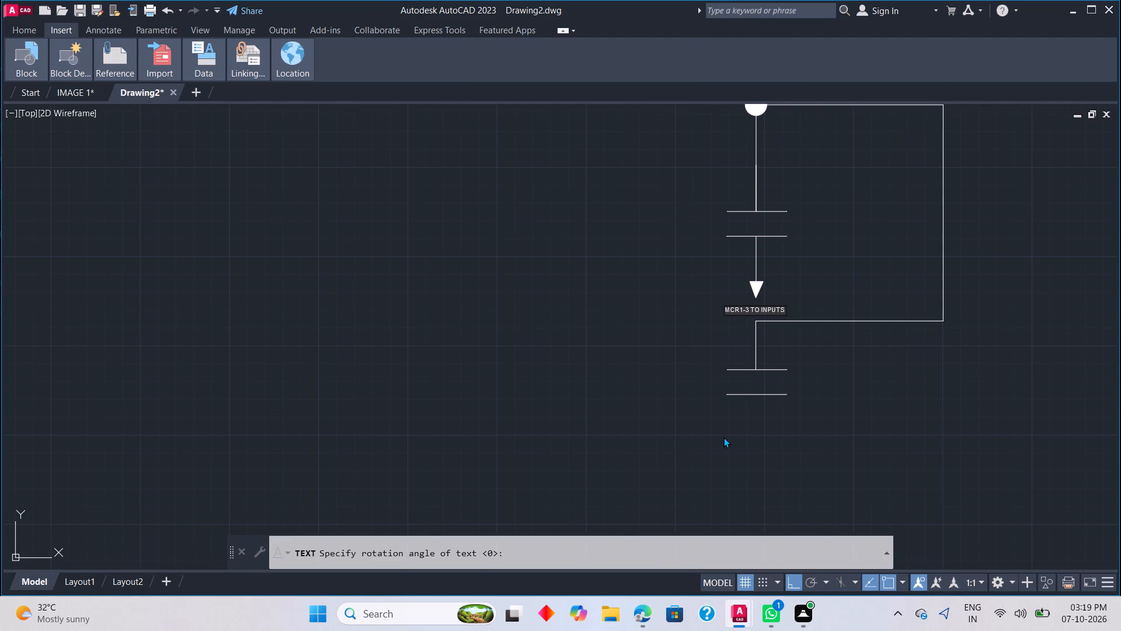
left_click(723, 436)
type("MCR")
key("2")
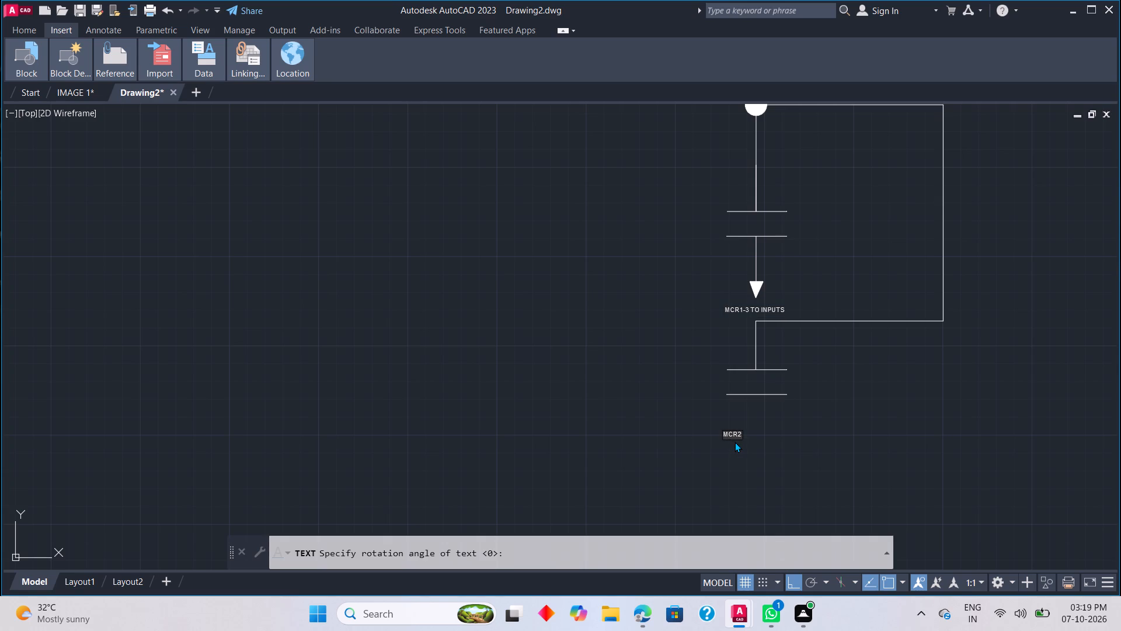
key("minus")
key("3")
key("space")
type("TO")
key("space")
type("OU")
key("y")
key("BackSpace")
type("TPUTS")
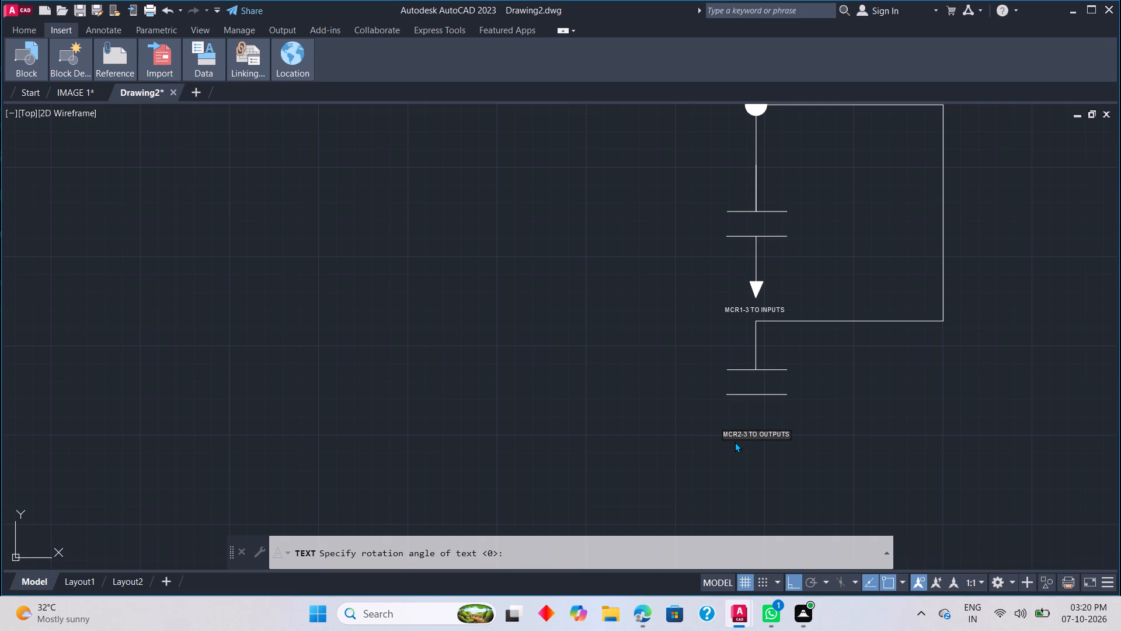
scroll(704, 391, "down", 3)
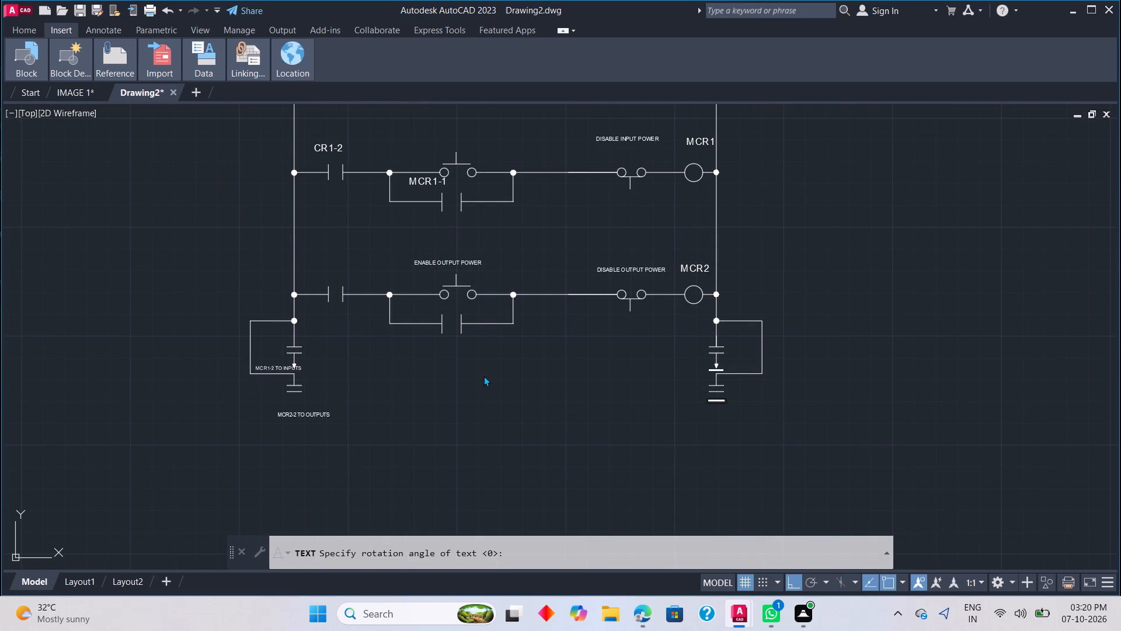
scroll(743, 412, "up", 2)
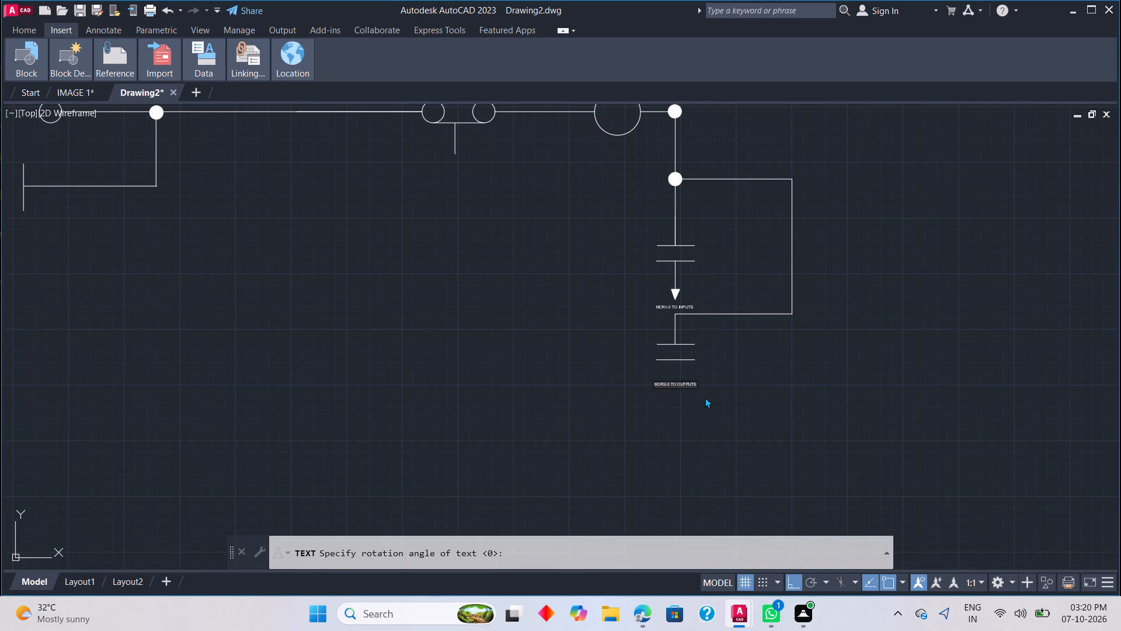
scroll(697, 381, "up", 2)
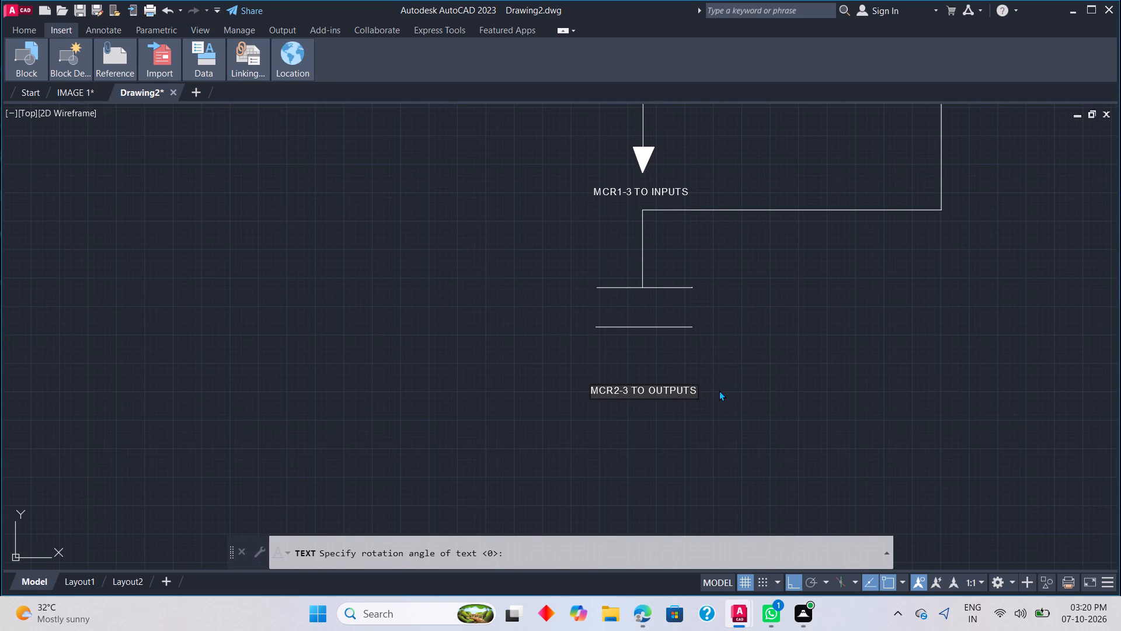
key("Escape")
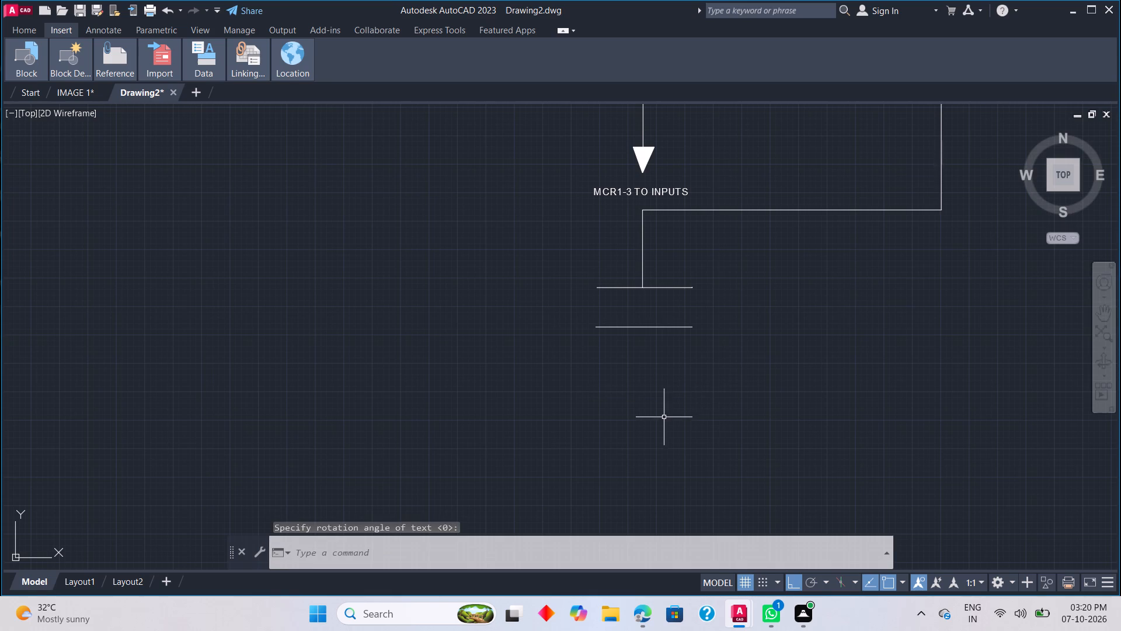
Move the MCR1-2 TO INPUTS label slightly down, below the arrow in the left supply rail's bottom branch loop.
scroll(664, 417, "down", 5)
scroll(543, 439, "up", 2)
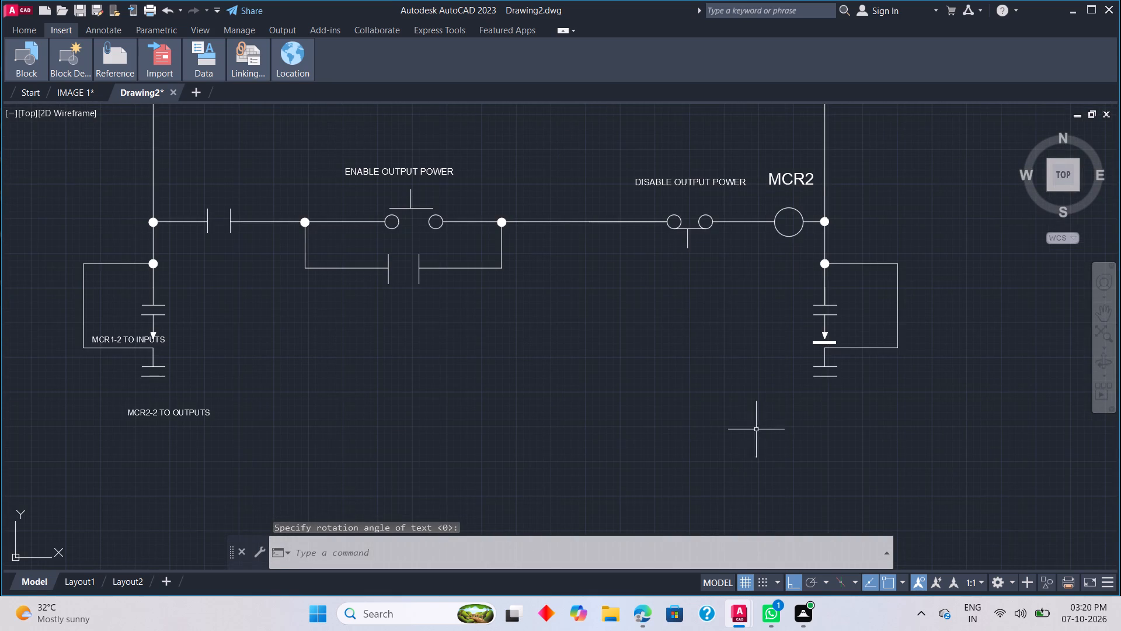
scroll(805, 404, "up", 1)
scroll(837, 408, "down", 1)
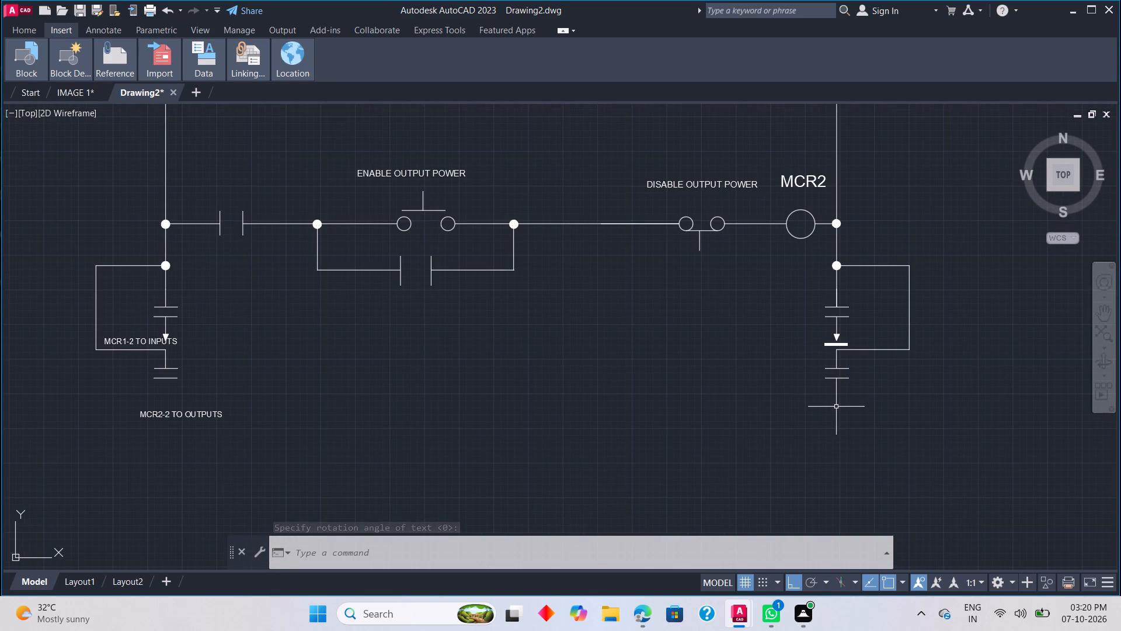
scroll(250, 363, "up", 2)
middle_click_drag(138, 341, 145, 343)
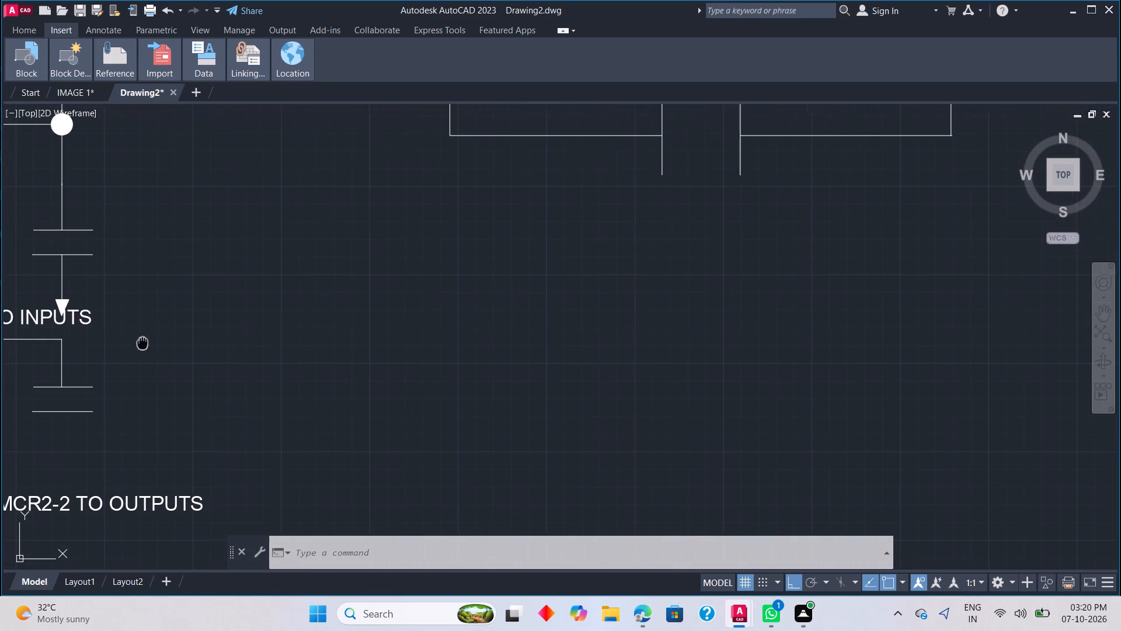
middle_click_drag(145, 343, 407, 357)
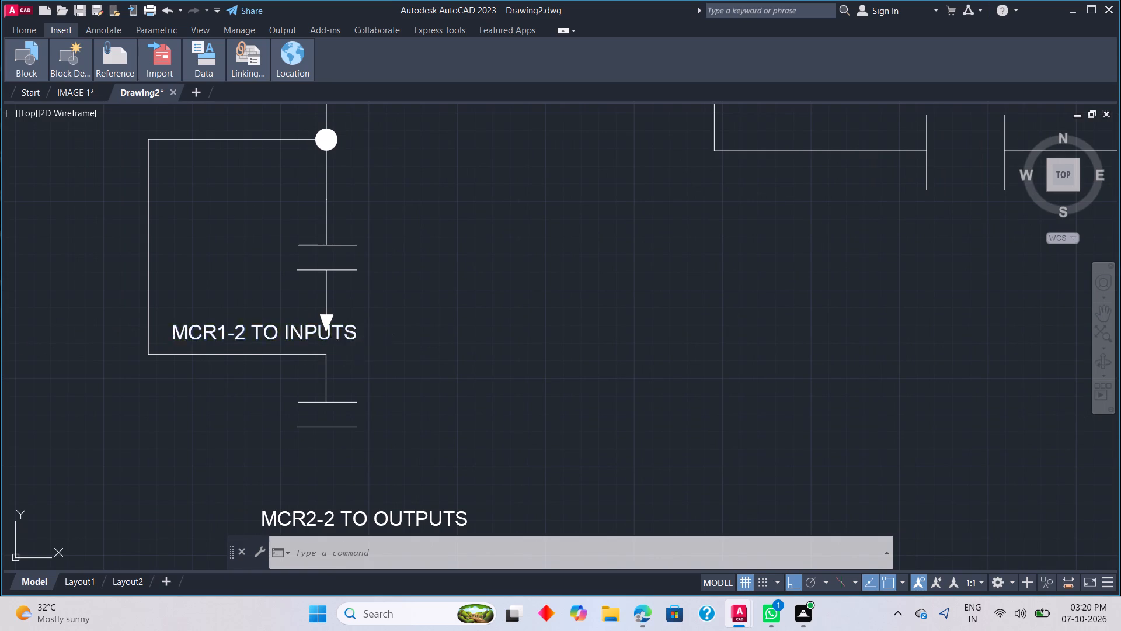
left_click(357, 339)
left_click_drag(354, 338, 356, 349)
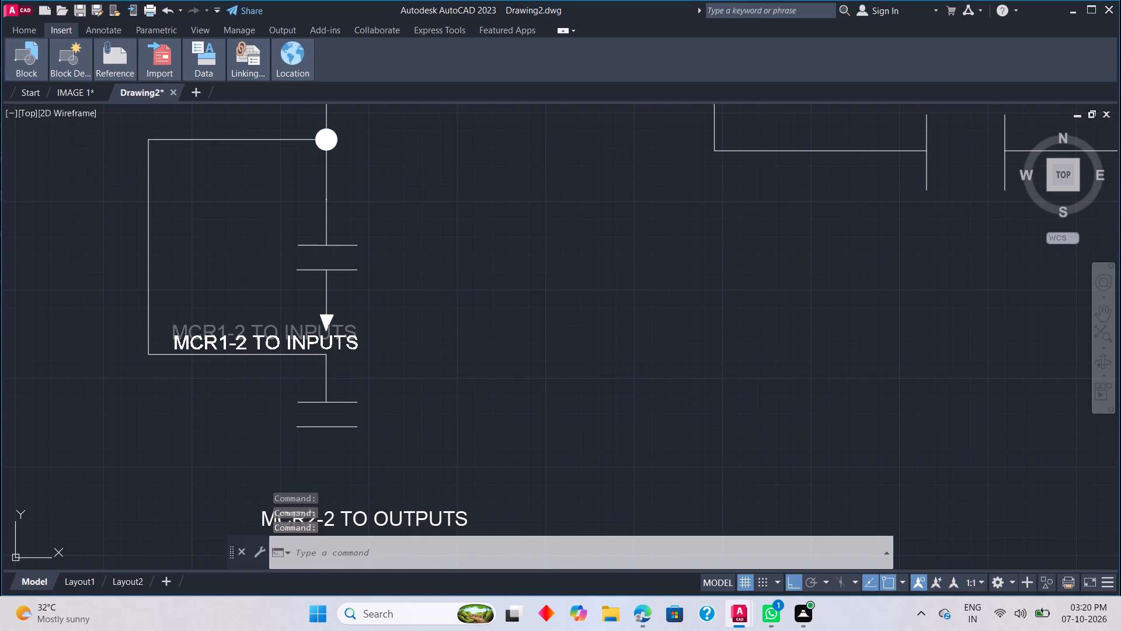
left_click(480, 384)
scroll(533, 373, "down", 4)
scroll(583, 388, "up", 3)
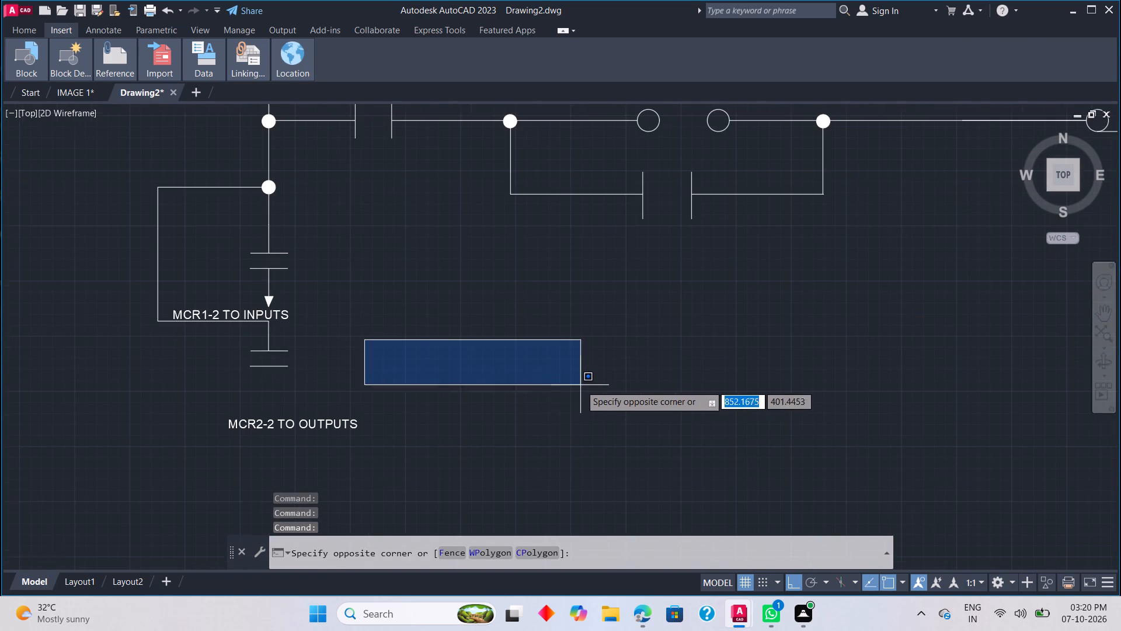
key("Escape")
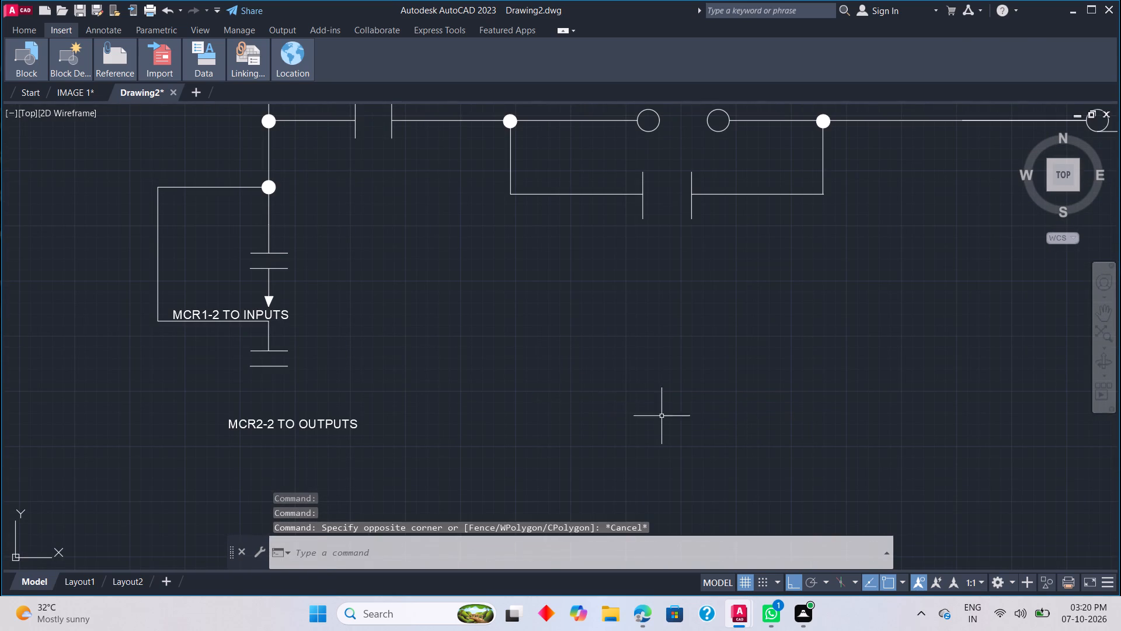
Scale up the MCR1-3 TO INPUTS label under the arrow in the right supply rail's bottom branch, using its insertion point as base.
scroll(691, 413, "down", 2)
scroll(796, 408, "up", 2)
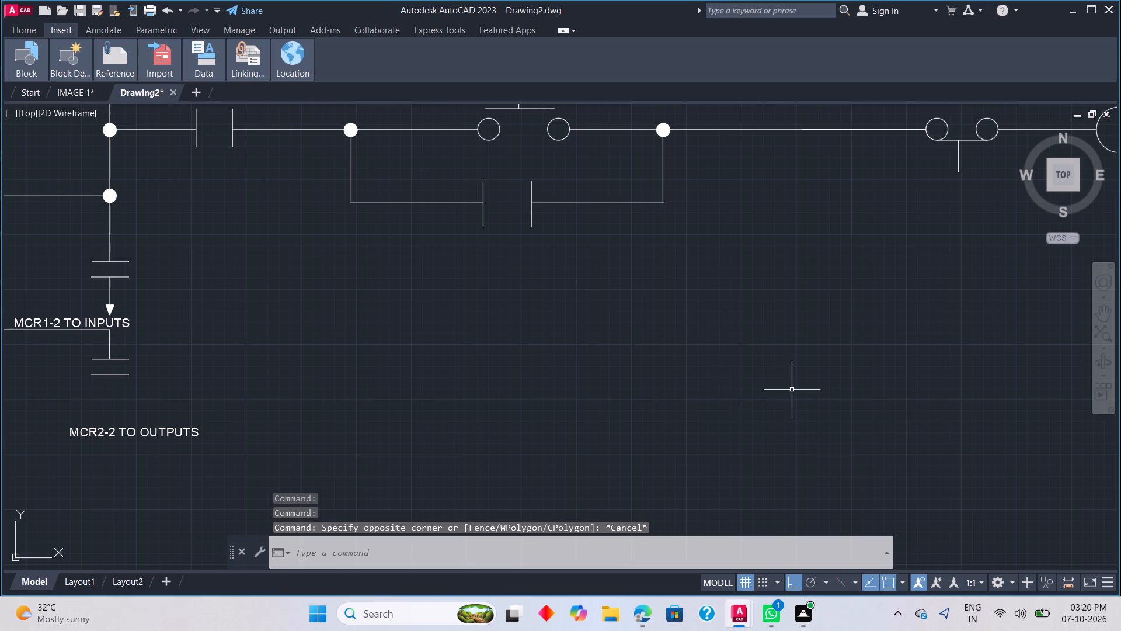
middle_click_drag(792, 390, 523, 386)
scroll(878, 398, "up", 1)
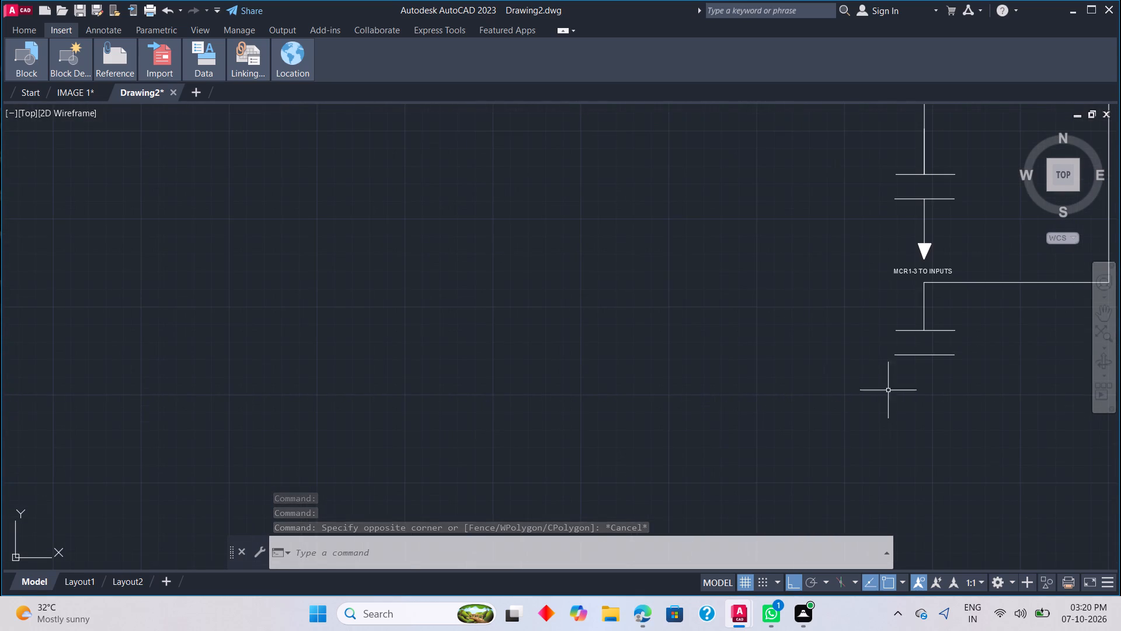
scroll(909, 283, "up", 2)
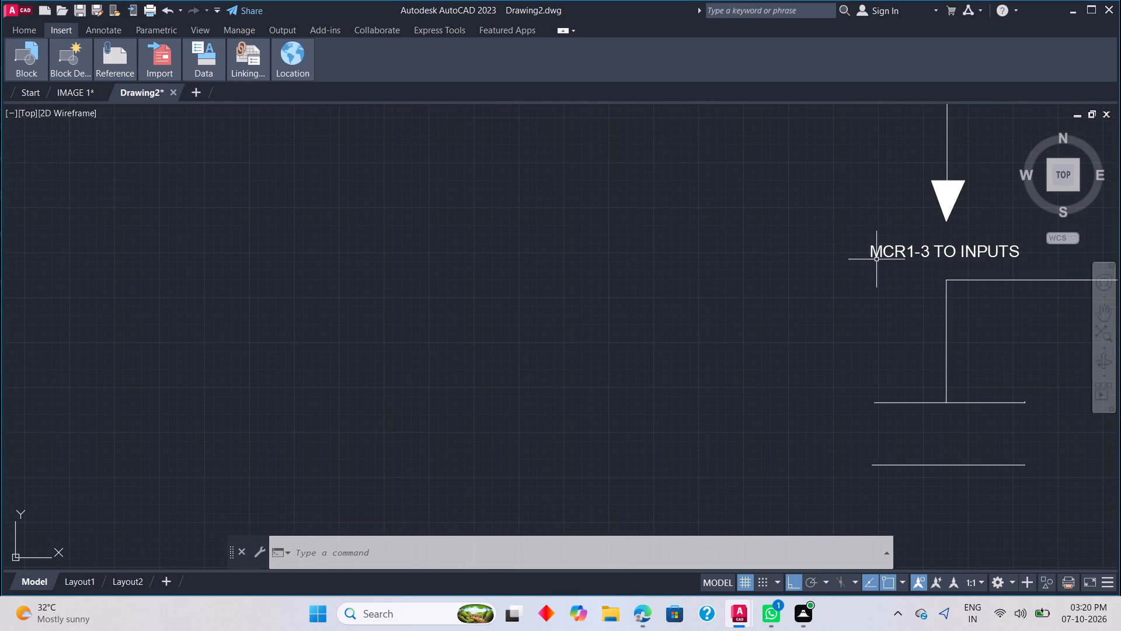
left_click(874, 257)
right_click(882, 260)
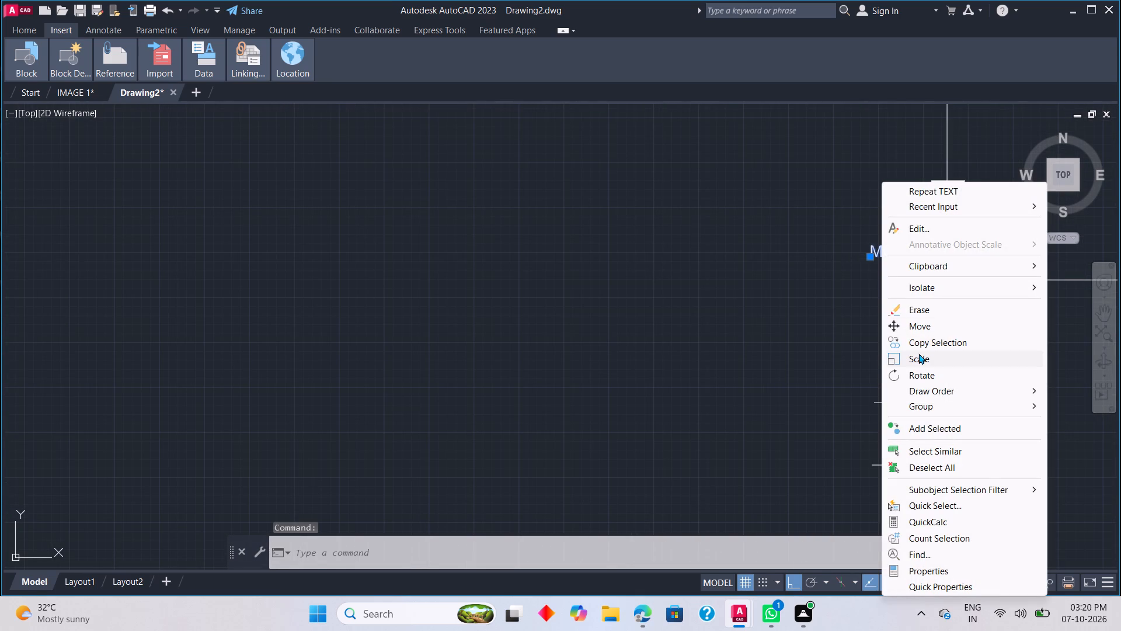
left_click(917, 353)
left_click(871, 257)
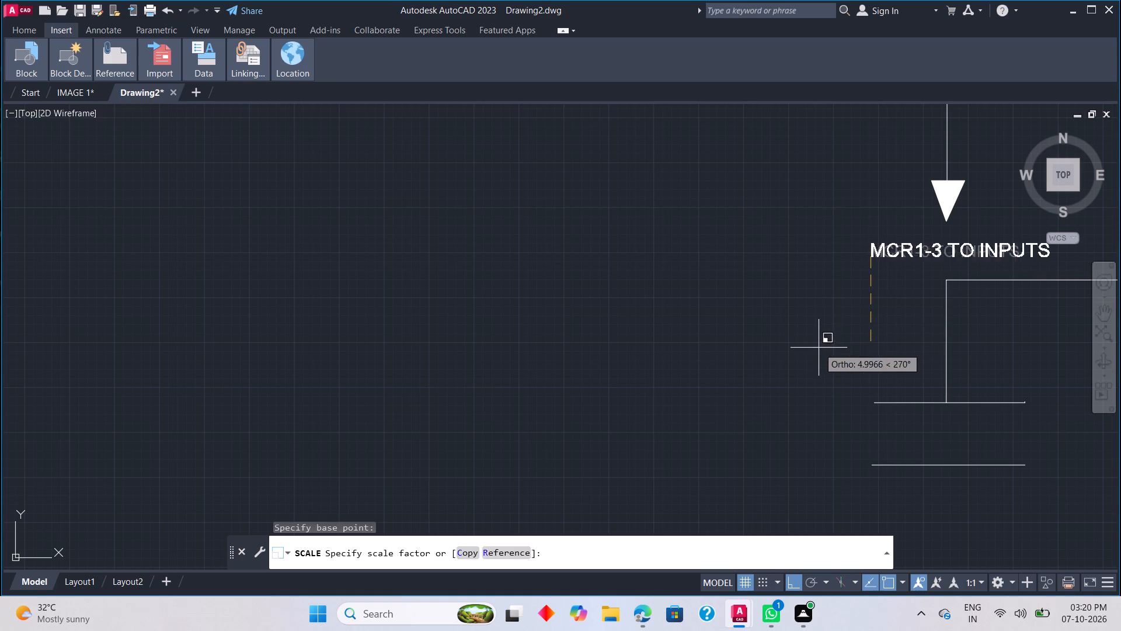
left_click(805, 374)
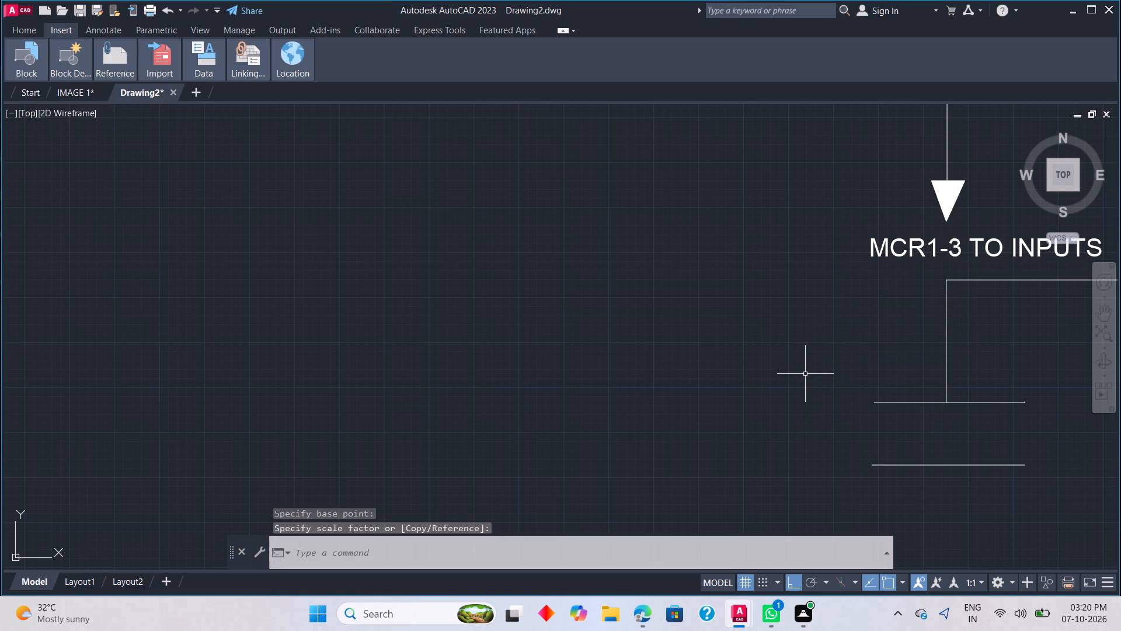
Scale the MCR1-3 TO INPUTS label up again from its insertion point to about the size of the MCR1-2 TO INPUTS label.
scroll(857, 377, "down", 3)
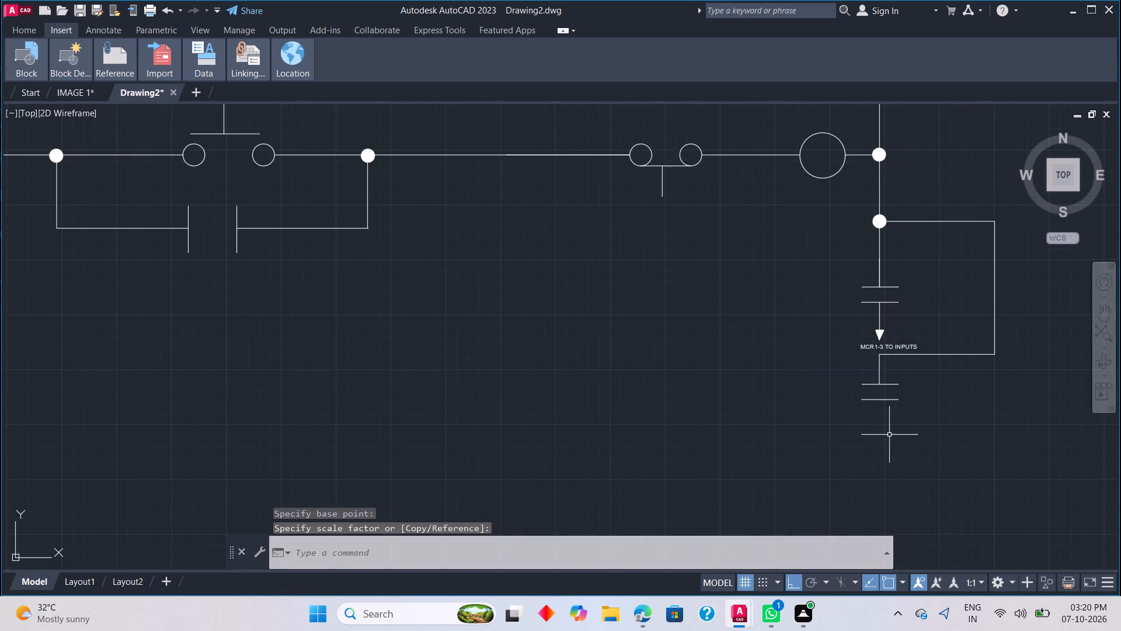
middle_click_drag(901, 404, 907, 382)
middle_click(907, 382)
middle_click_drag(907, 382, 911, 354)
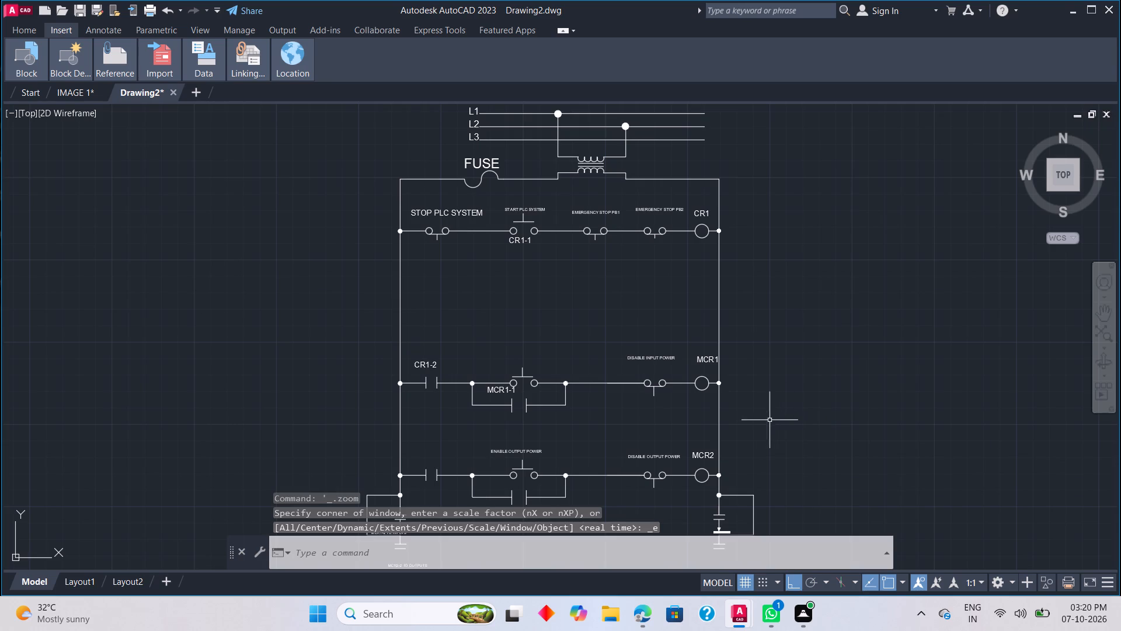
middle_click_drag(756, 431, 798, 273)
scroll(766, 427, "up", 2)
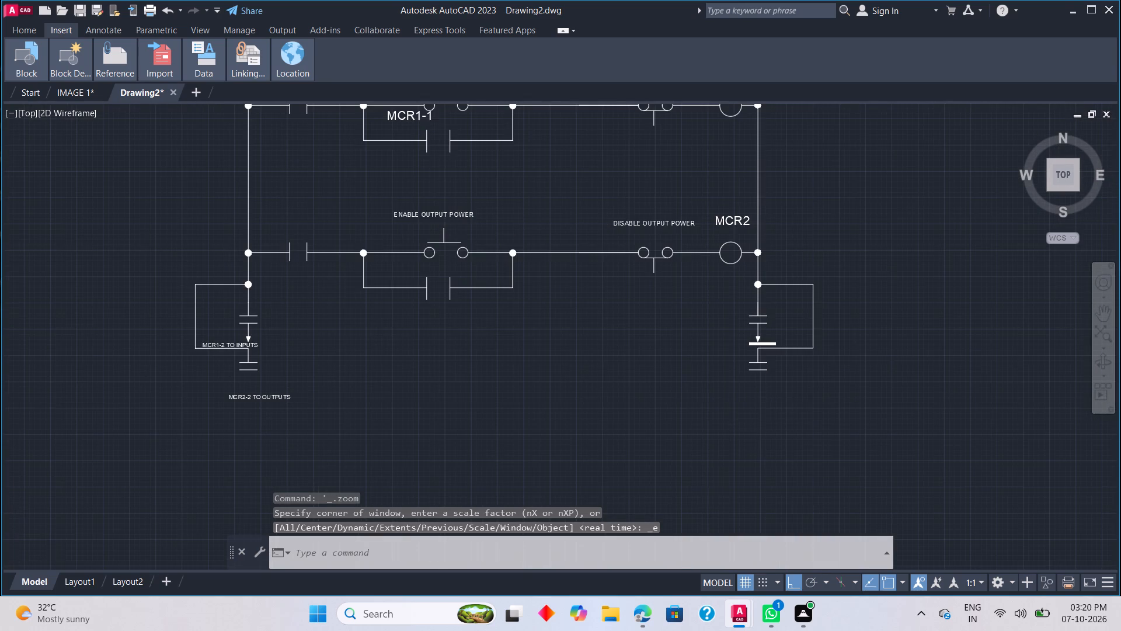
scroll(734, 396, "down", 1)
scroll(734, 396, "up", 1)
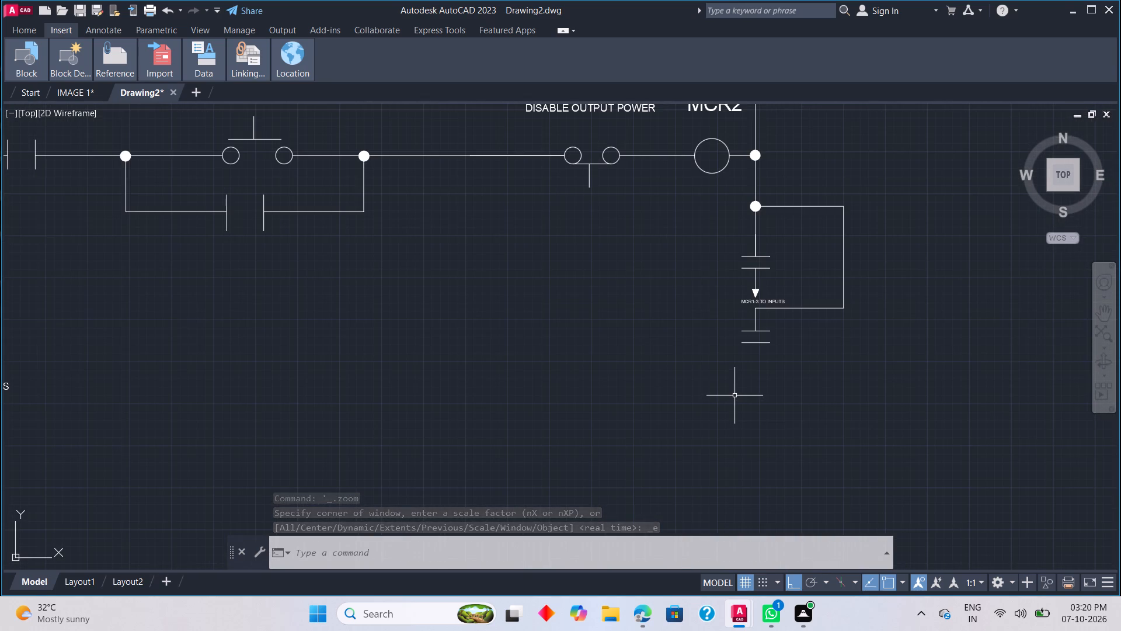
scroll(736, 390, "up", 2)
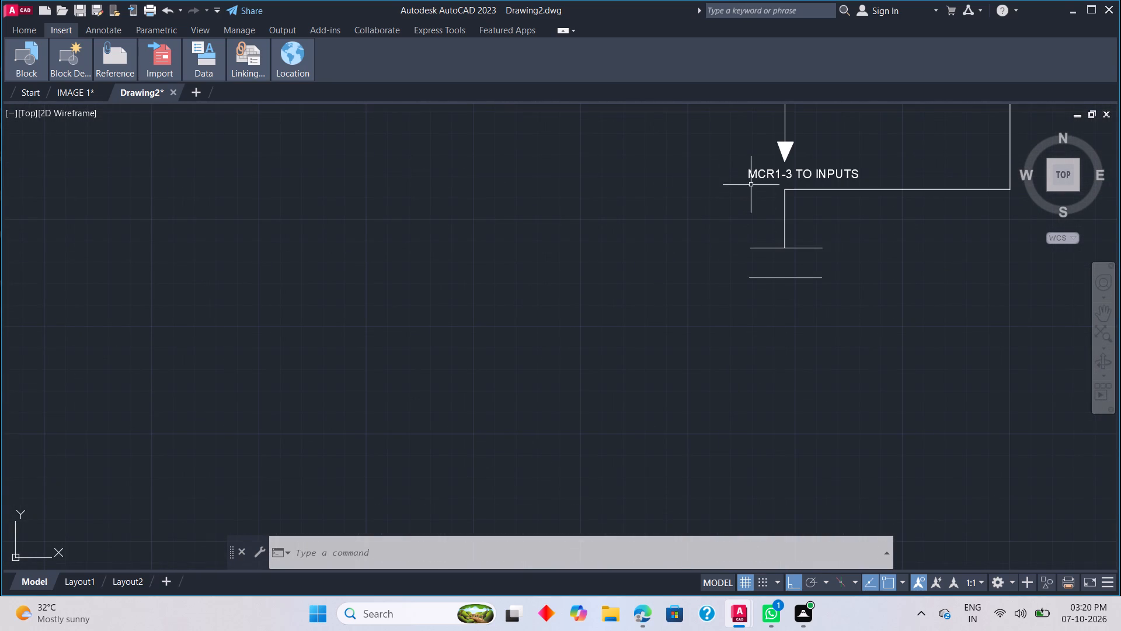
left_click(750, 177)
right_click(756, 193)
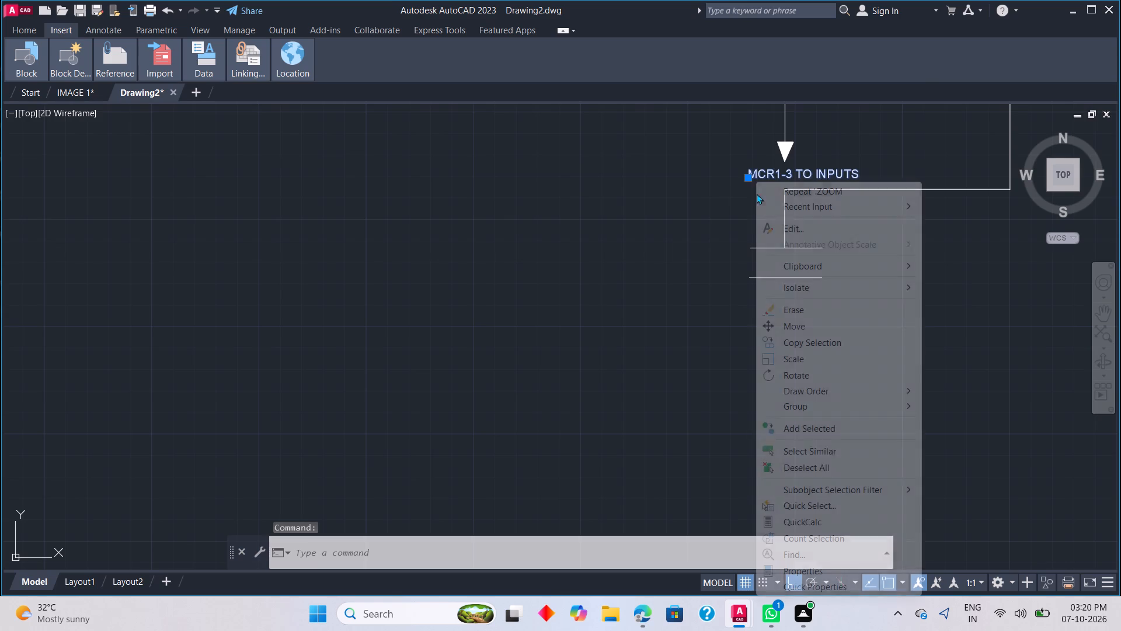
left_click(786, 360)
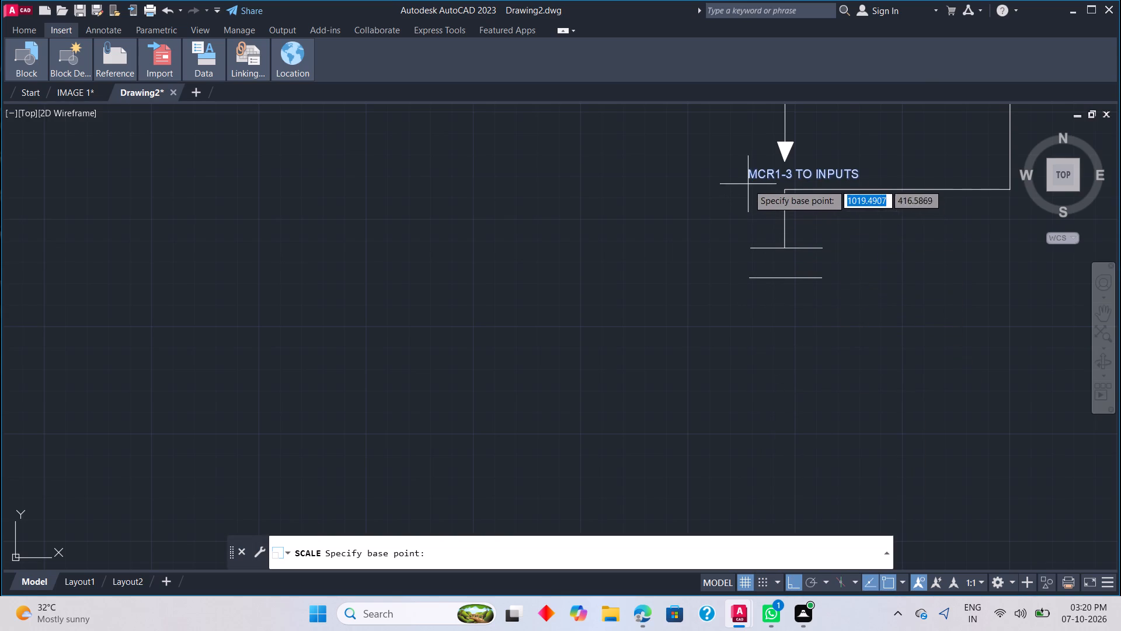
left_click(749, 178)
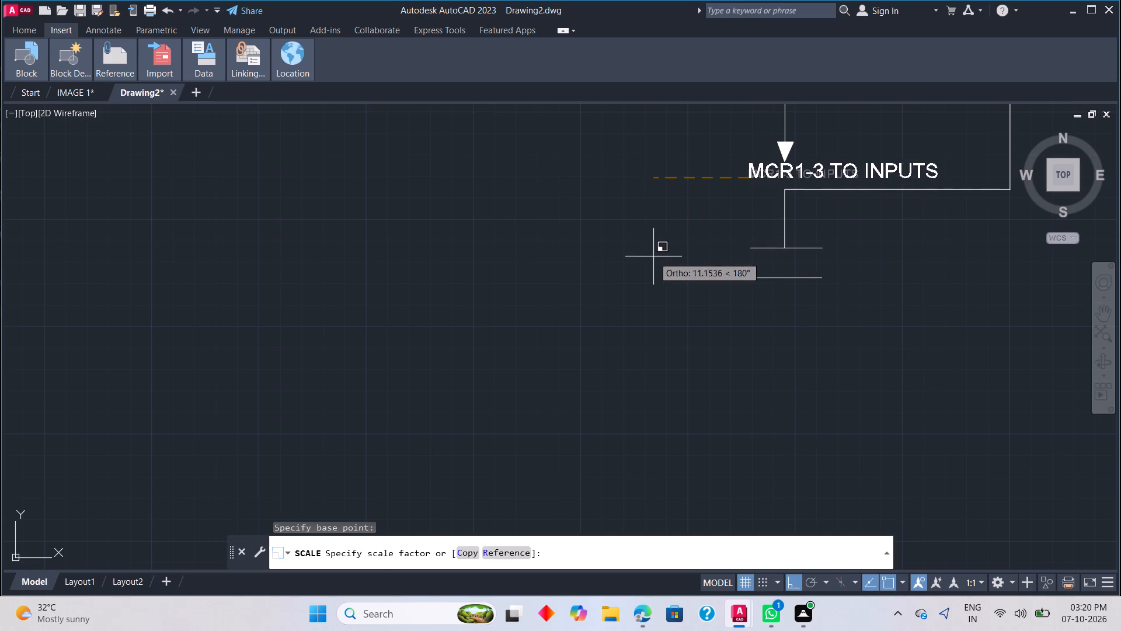
left_click(634, 283)
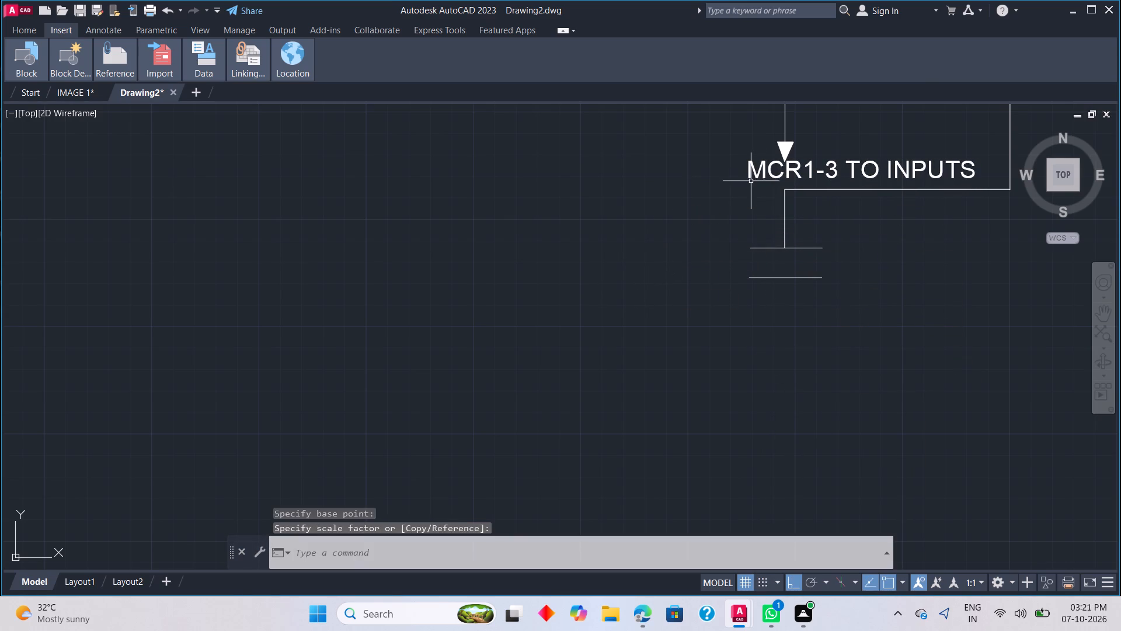
Move the MCR1-3 TO INPUTS label leftward and, with Ortho off, slightly down so it sits just below the arrow.
left_click_drag(750, 179, 724, 195)
left_click_drag(750, 177, 722, 198)
left_click(722, 198)
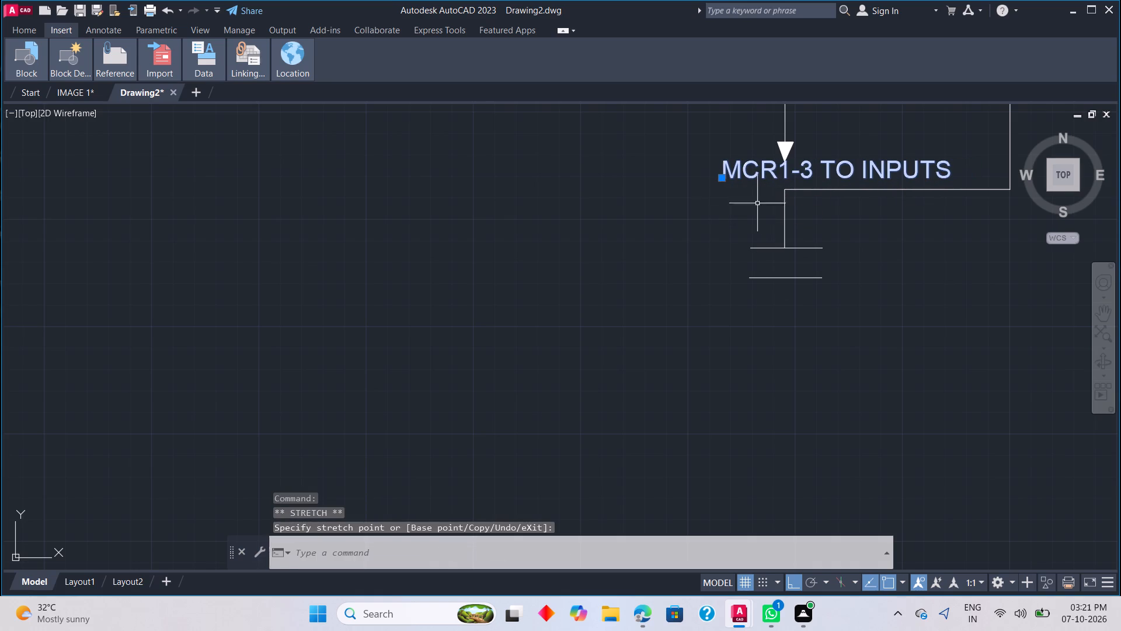
left_click(793, 583)
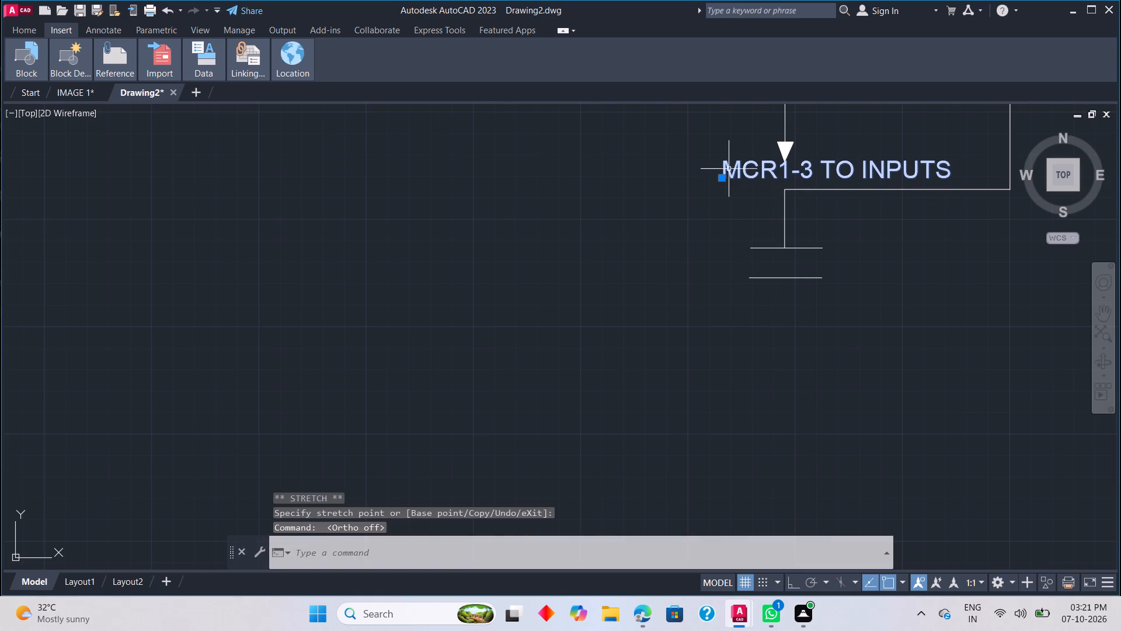
left_click_drag(722, 178, 719, 186)
left_click(719, 186)
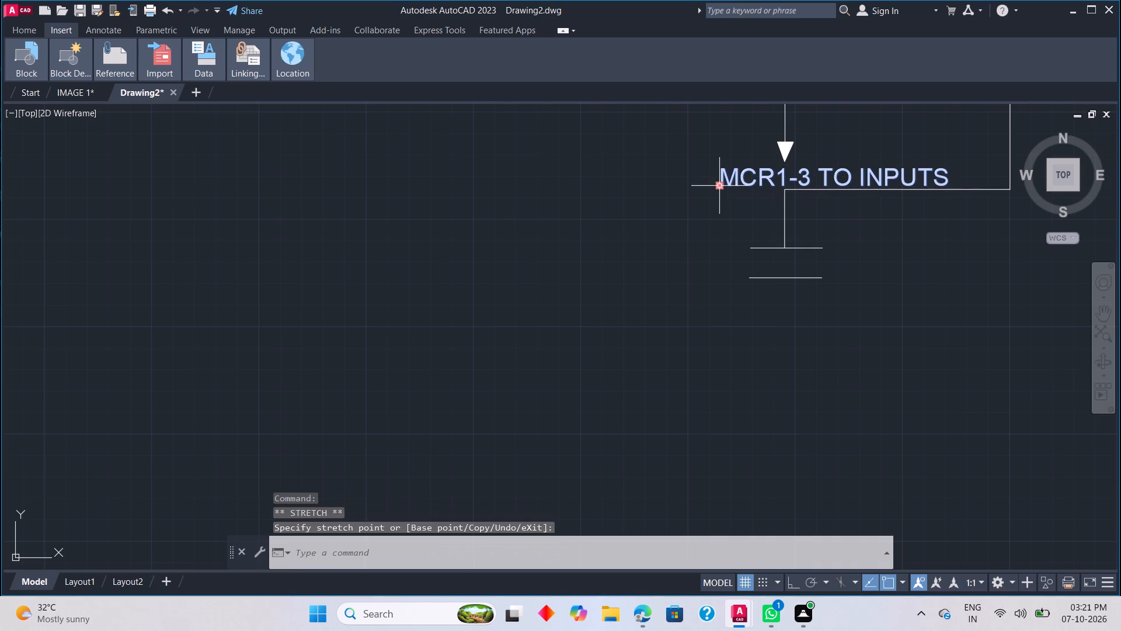
left_click(830, 352)
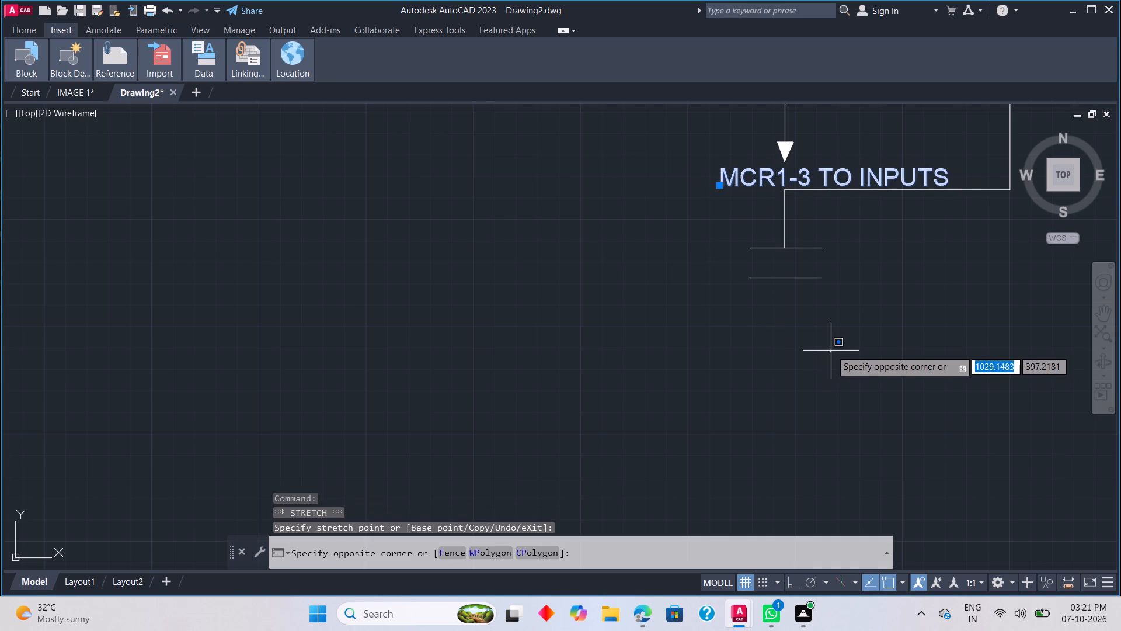
key("Escape")
key("Escape")
With Ortho on, draw a vertical line about 9.3 units long down from the left rail's lower contact toward the MCR2-2 TO OUTPUTS label.
scroll(814, 348, "down", 3)
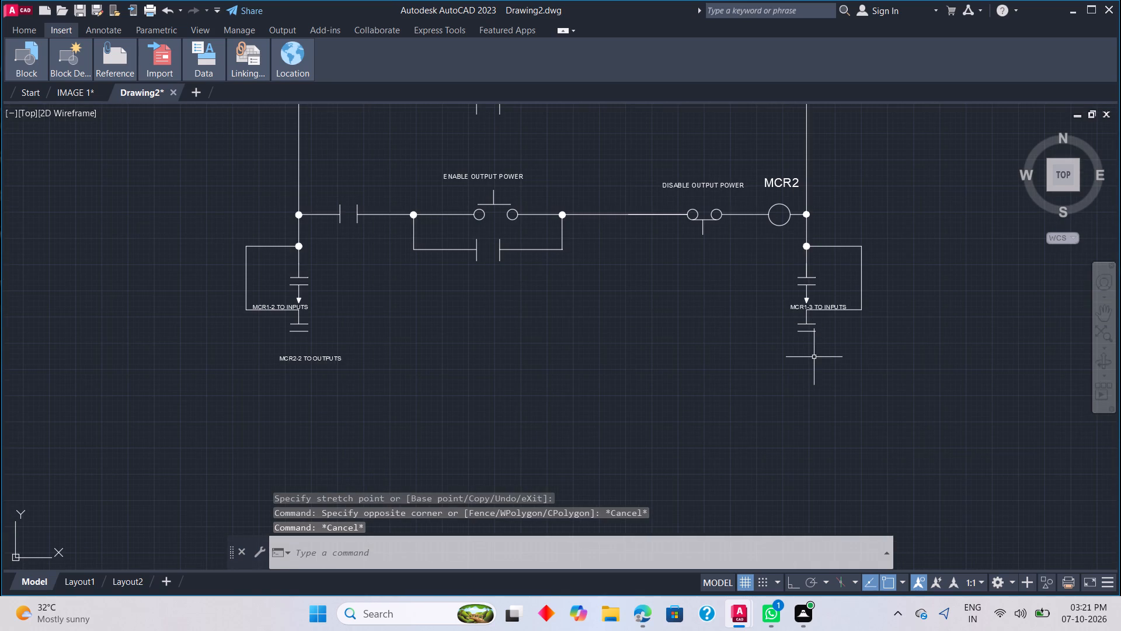
scroll(814, 355, "up", 1)
scroll(814, 355, "down", 1)
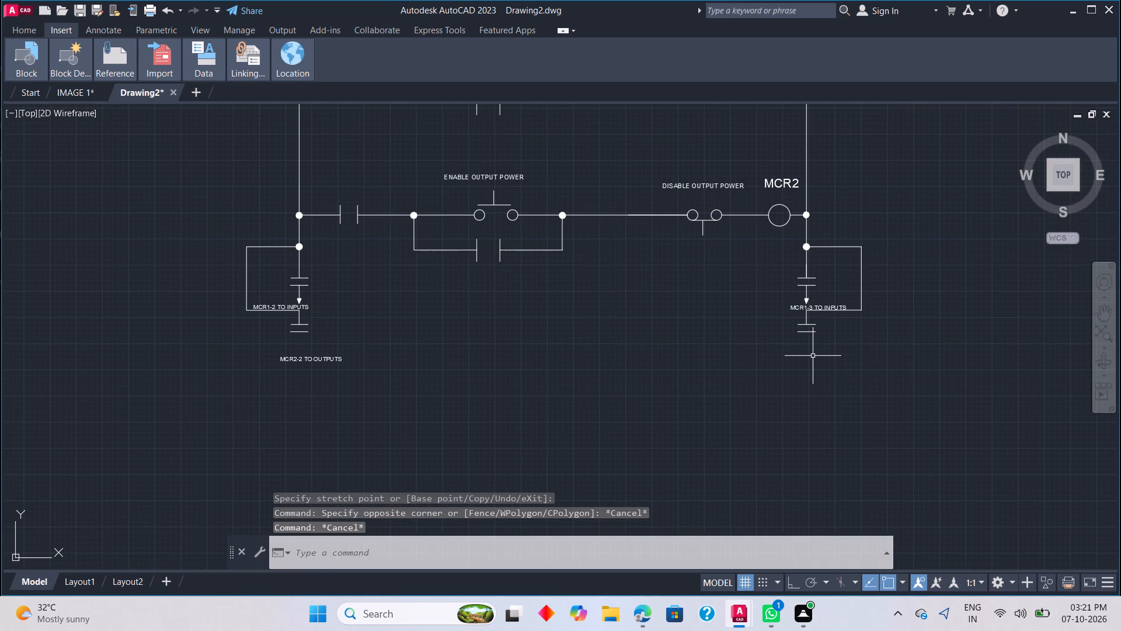
scroll(813, 356, "up", 1)
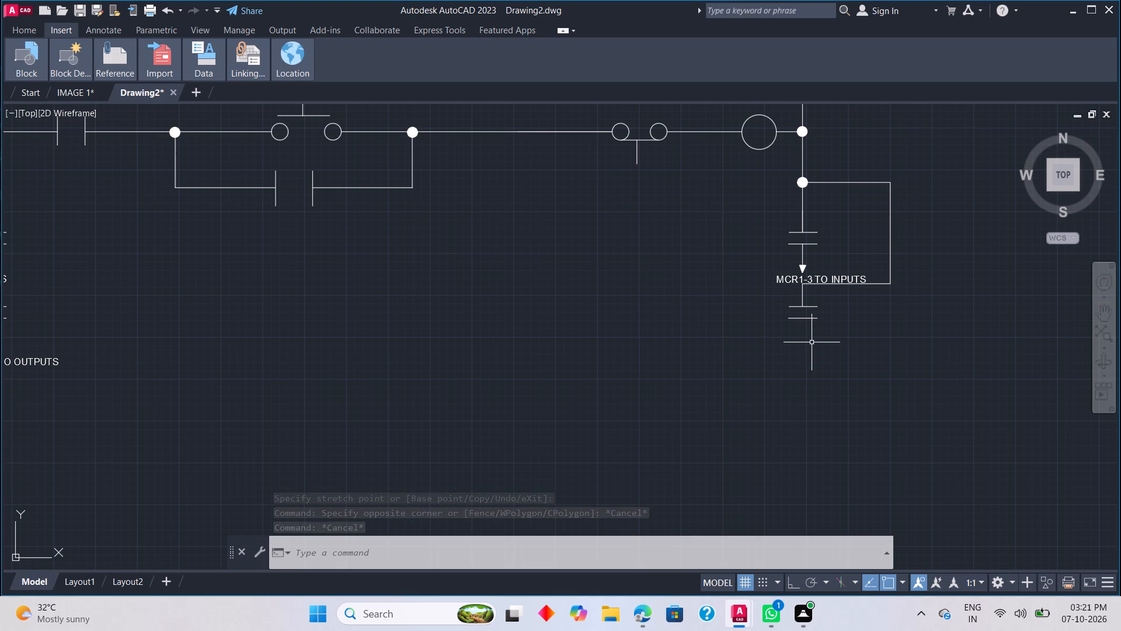
scroll(805, 341, "down", 1)
scroll(272, 356, "up", 2)
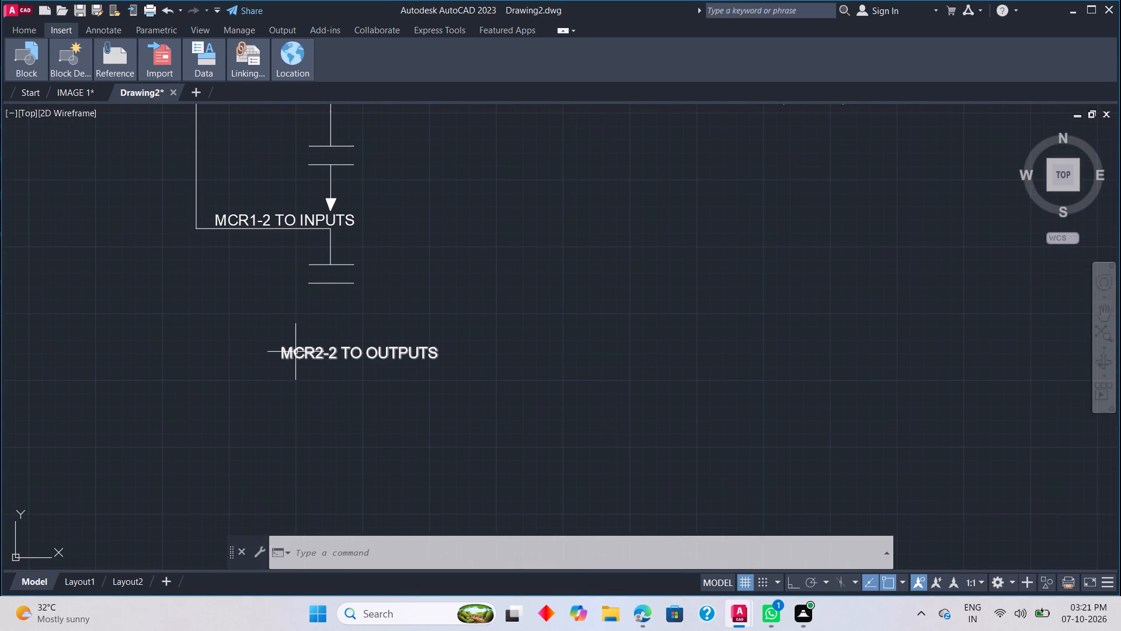
key("l")
key("space")
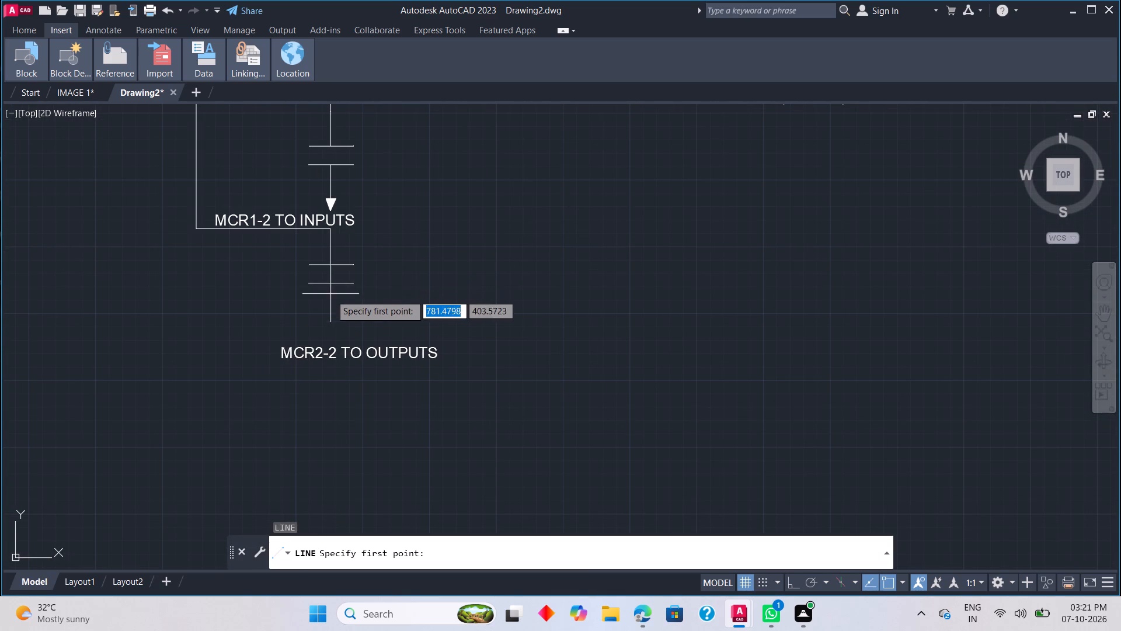
left_click(798, 582)
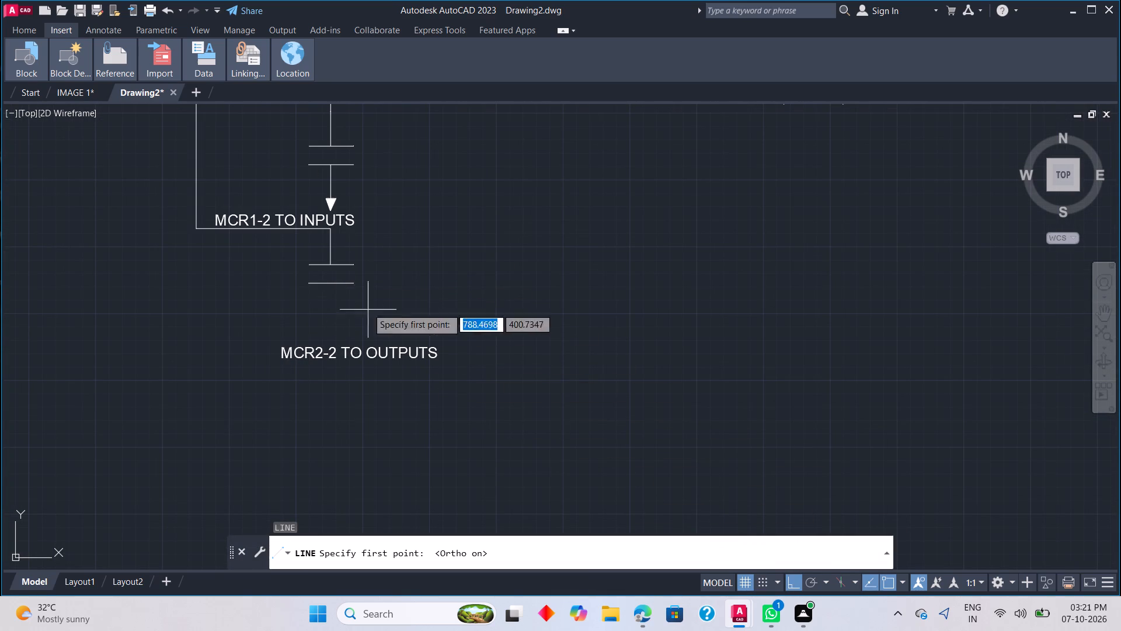
left_click(327, 285)
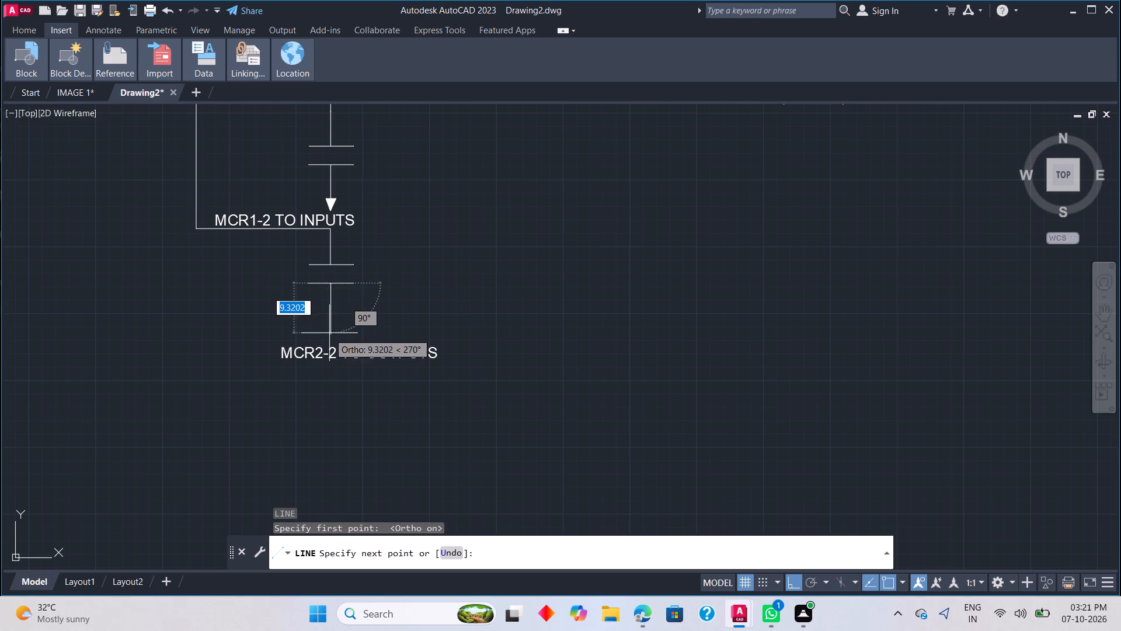
left_click(329, 333)
key("Escape")
scroll(567, 303, "down", 1)
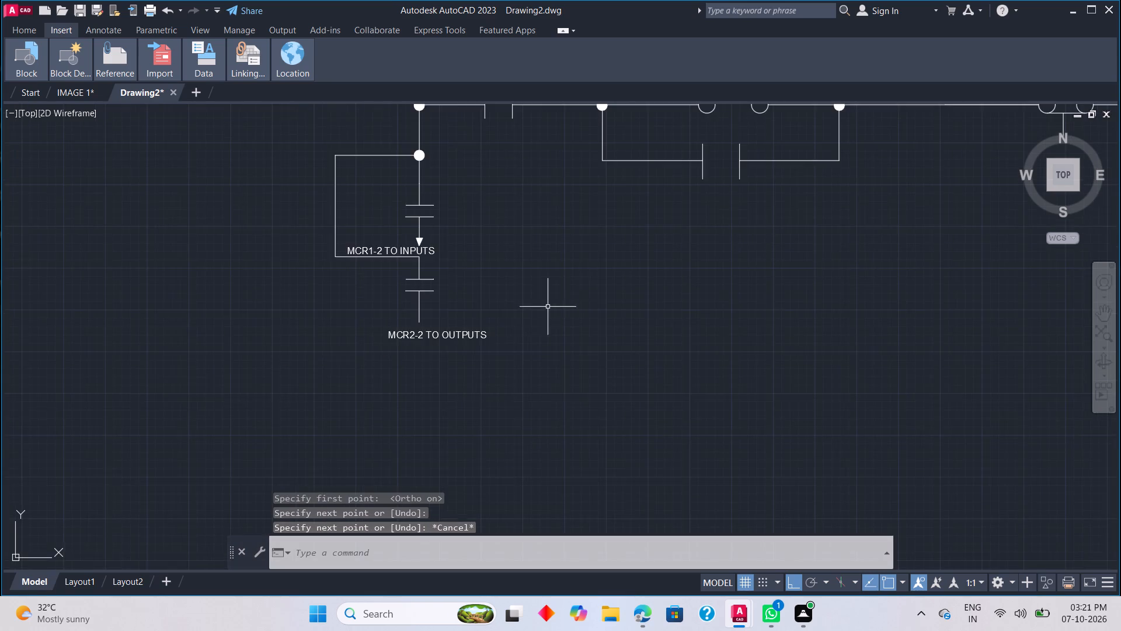
Draw a short vertical line straight down from the middle of the lower contact at the bottom of the right supply rail.
scroll(548, 307, "down", 2)
scroll(806, 318, "up", 2)
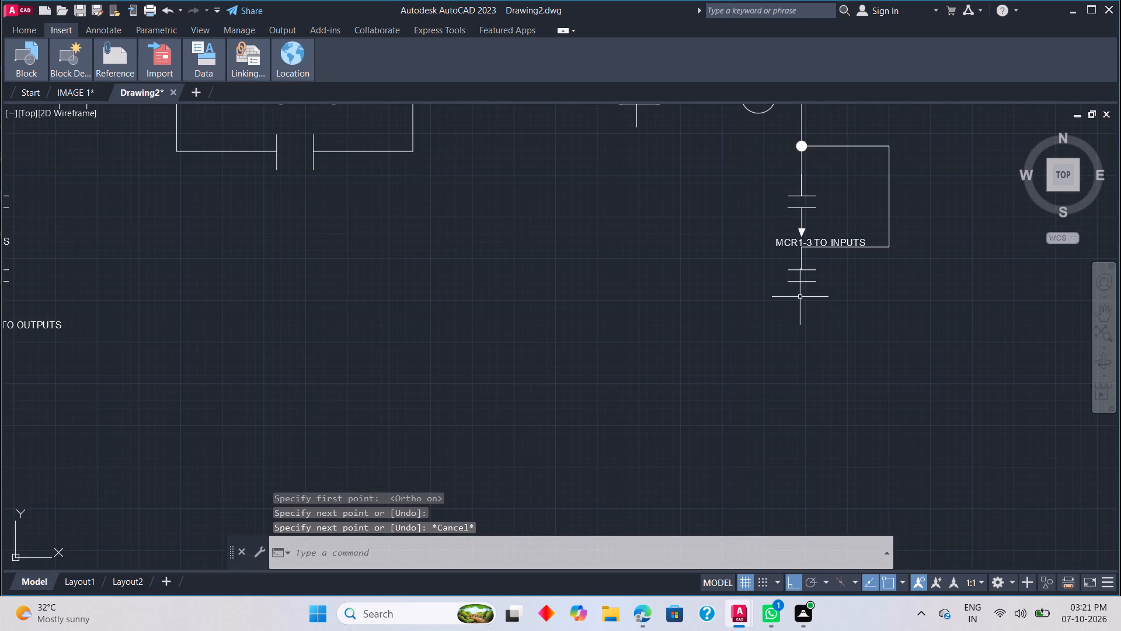
scroll(799, 298, "down", 1)
scroll(799, 298, "up", 1)
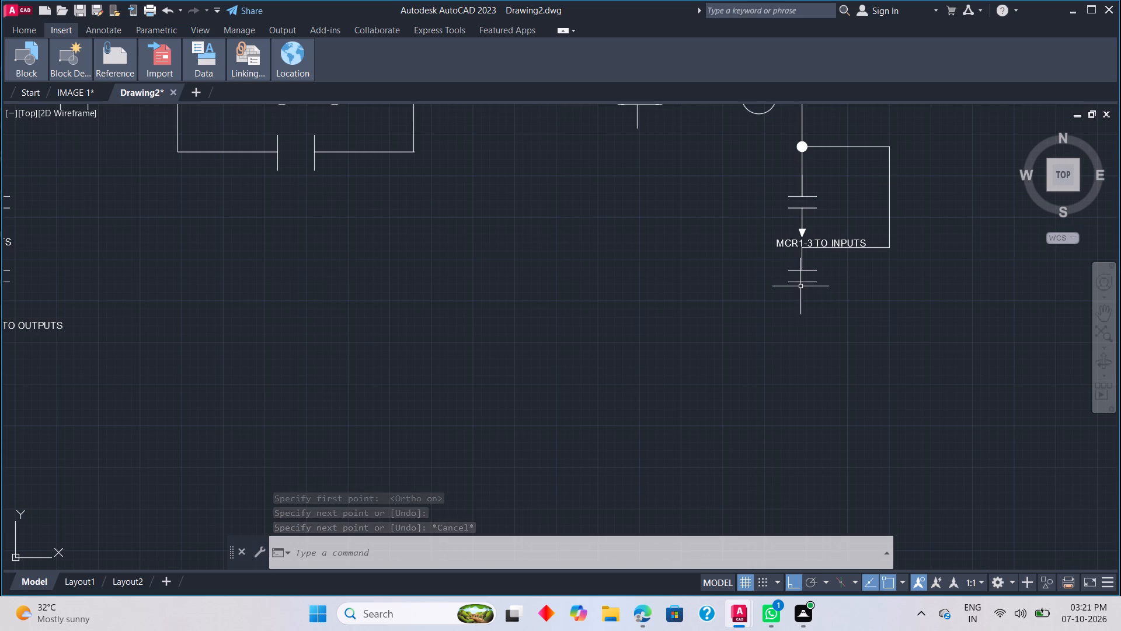
scroll(802, 284, "up", 1)
key("space")
scroll(799, 286, "up", 2)
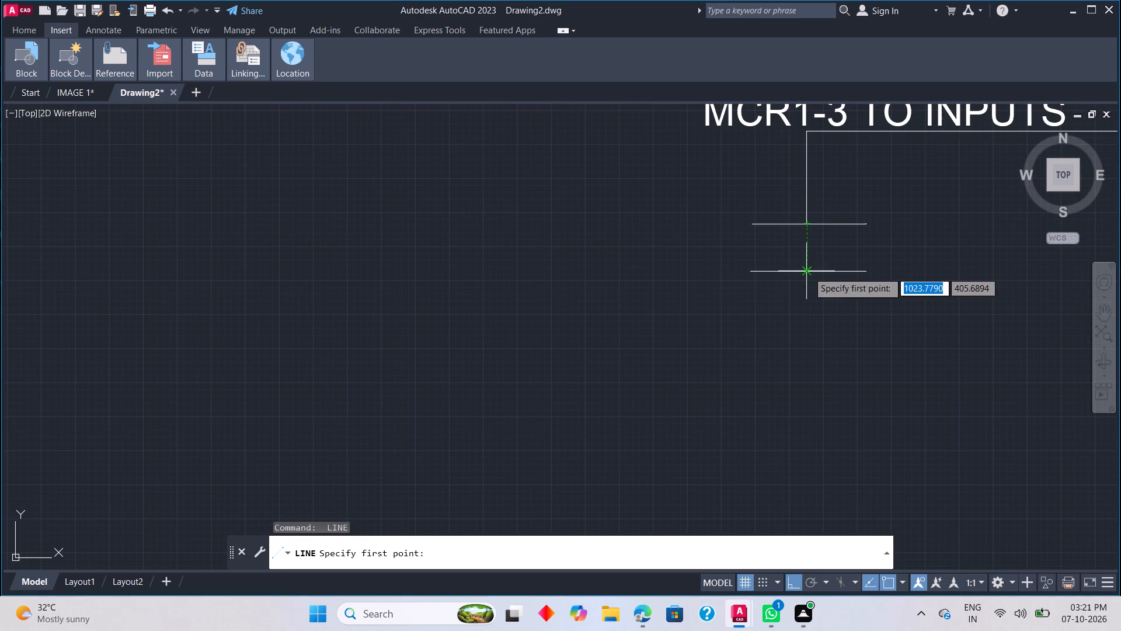
left_click(808, 272)
left_click(803, 337)
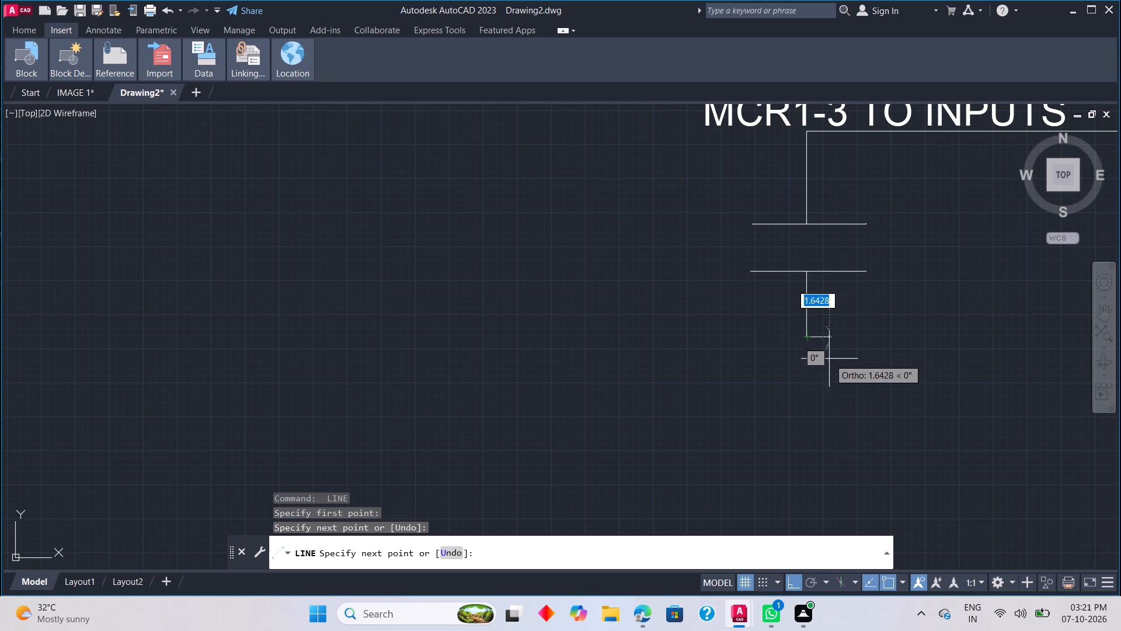
key("Escape")
scroll(820, 361, "down", 3)
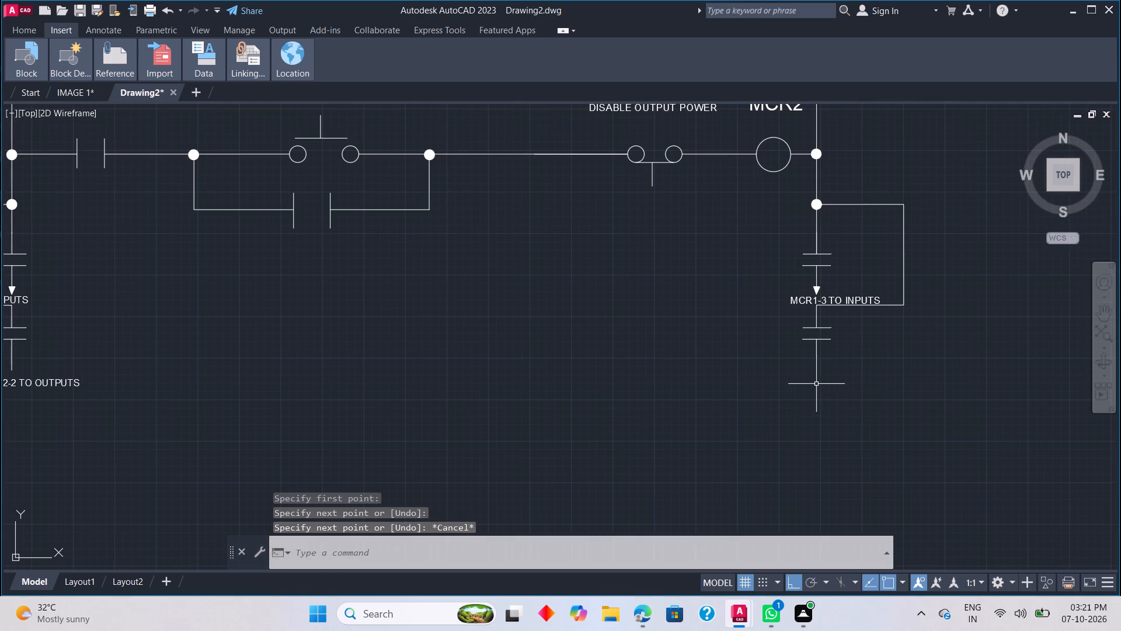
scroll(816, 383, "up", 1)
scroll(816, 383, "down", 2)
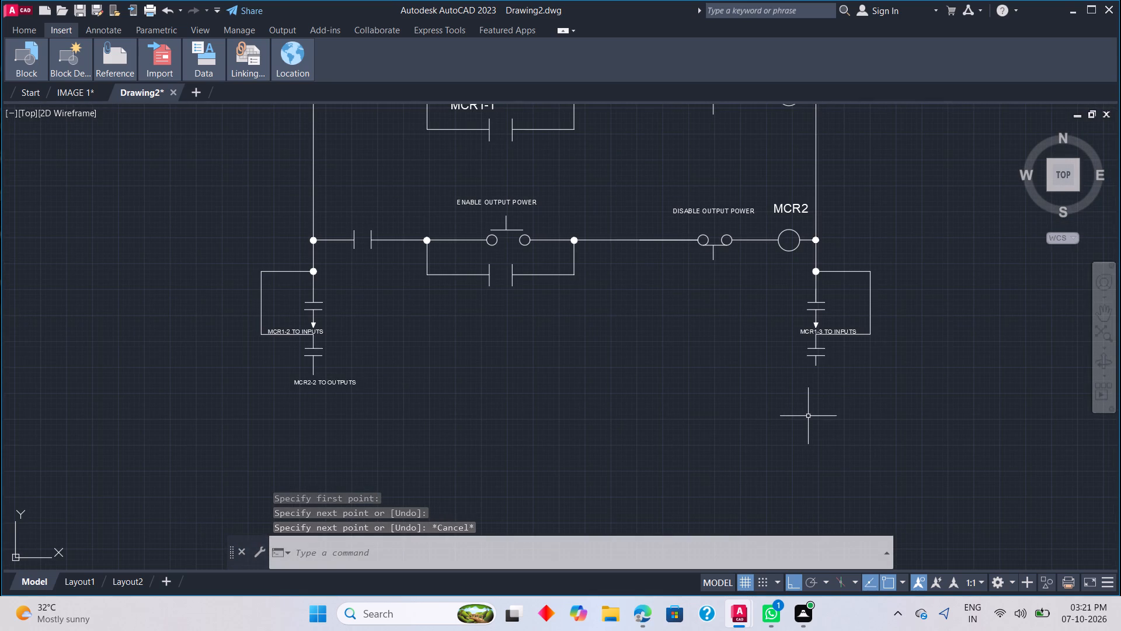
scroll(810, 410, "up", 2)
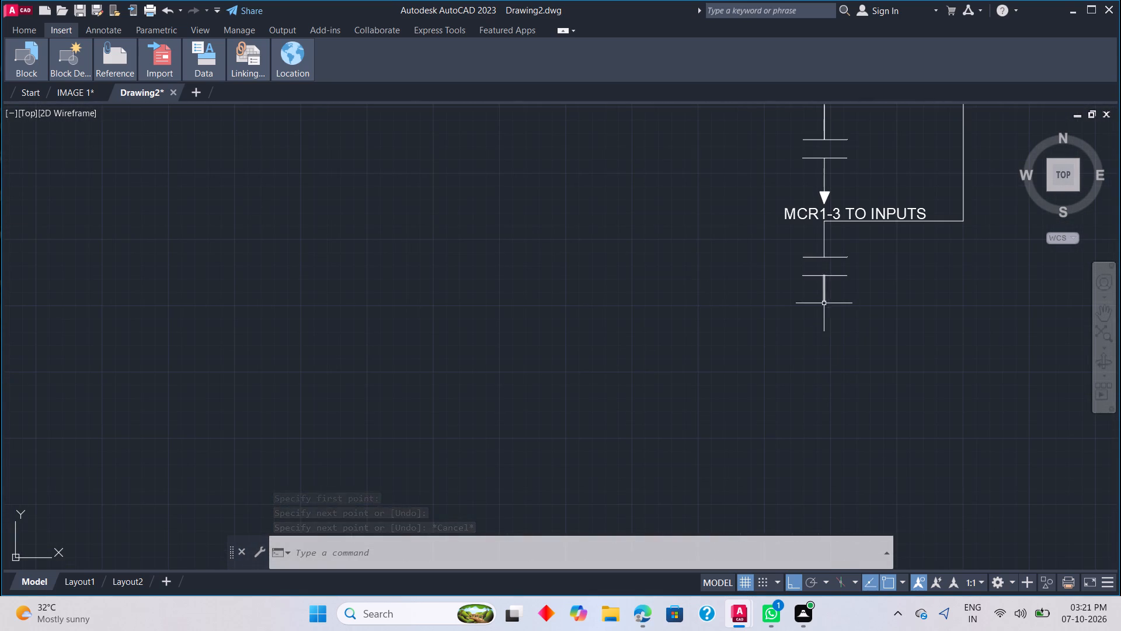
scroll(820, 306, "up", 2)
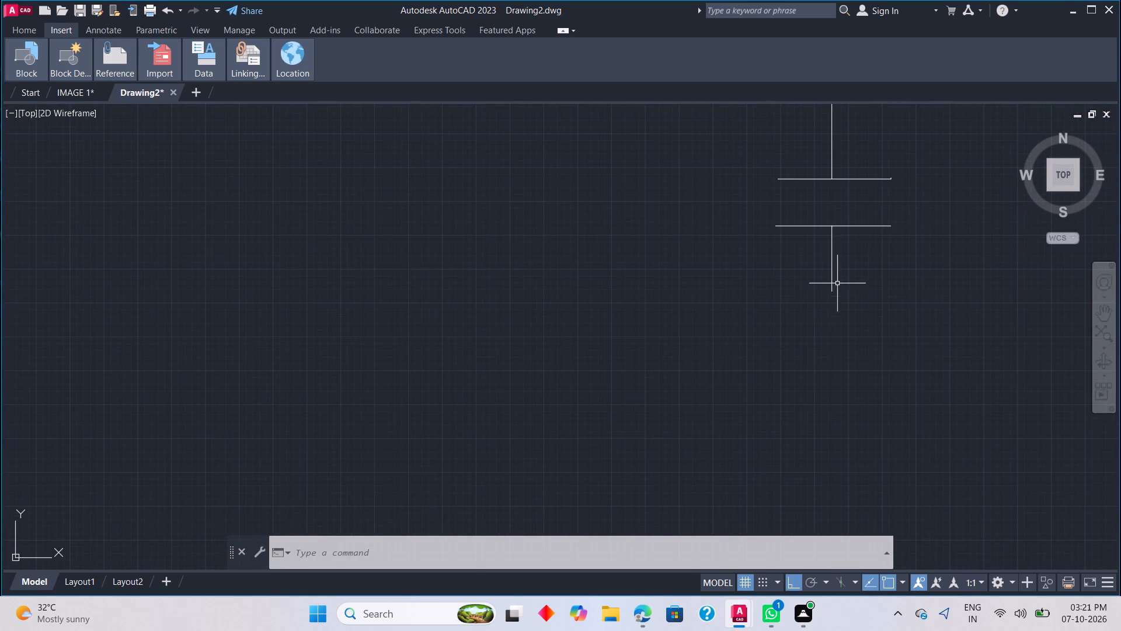
Replace the short vertical line below the right rail's lower contact with a slightly longer one from the contact's middle.
left_click(833, 286)
key("Delete")
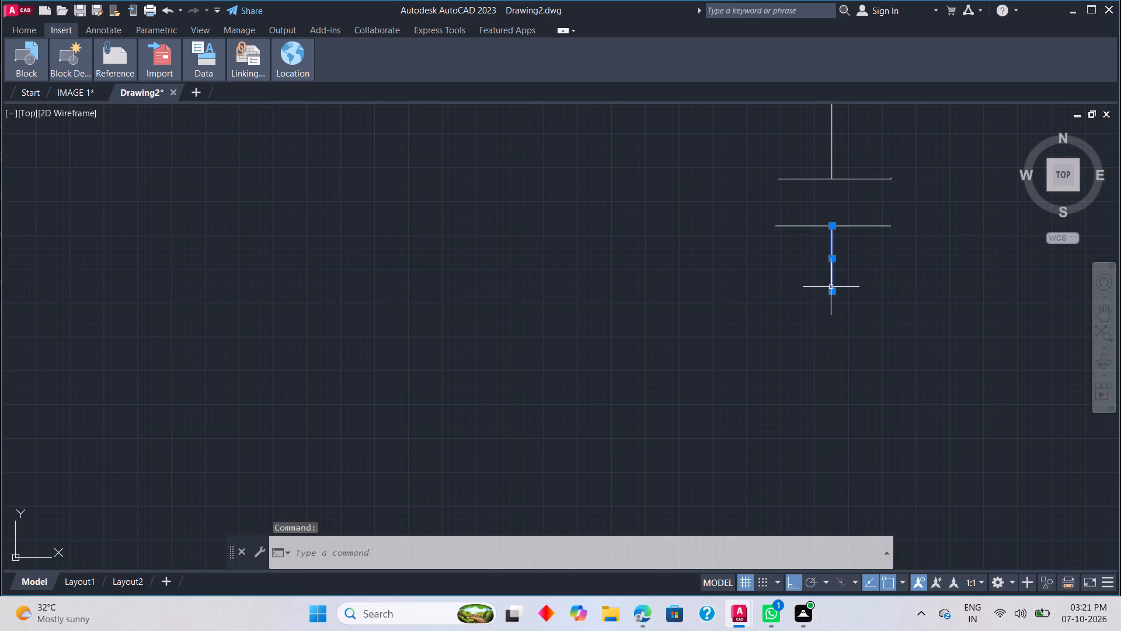
key("Delete")
key("l")
key("space")
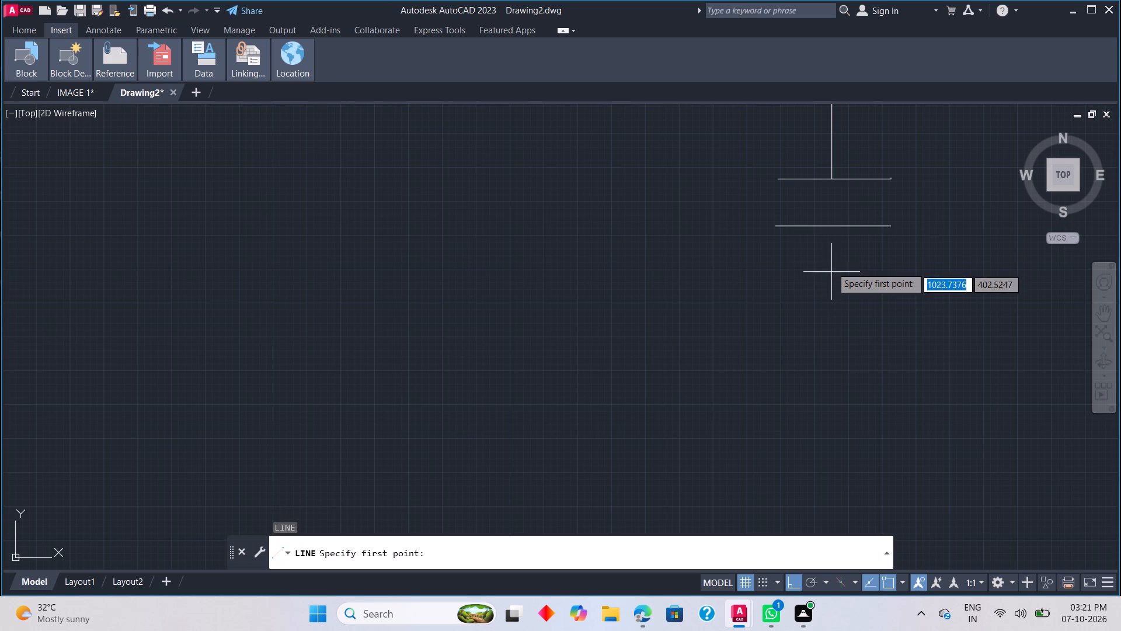
left_click(830, 227)
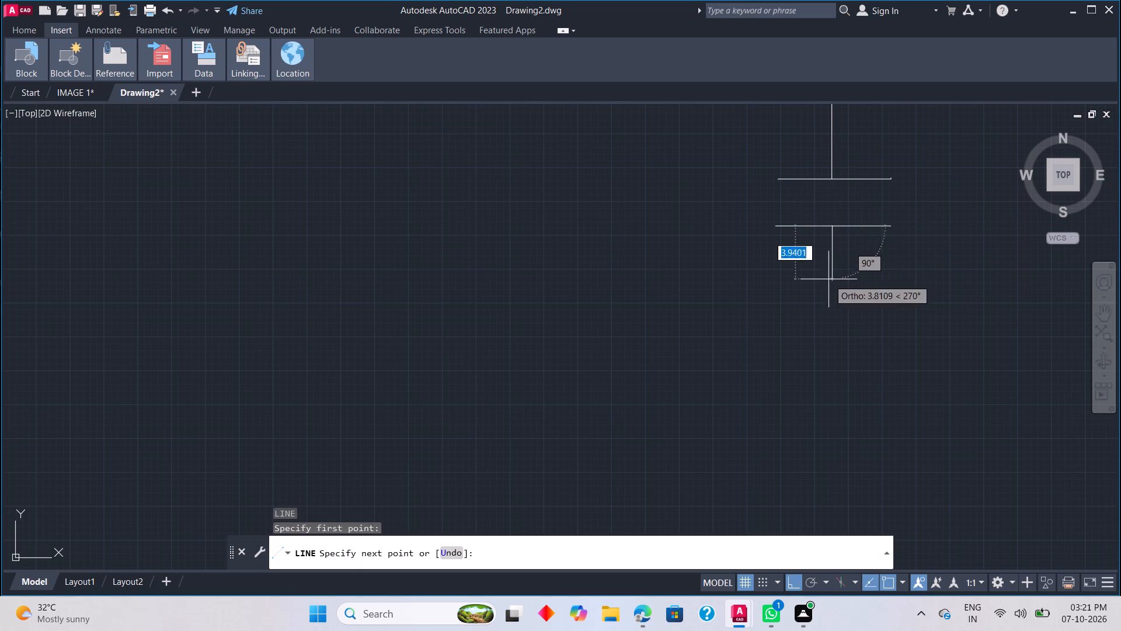
left_click(828, 308)
scroll(841, 322, "down", 2)
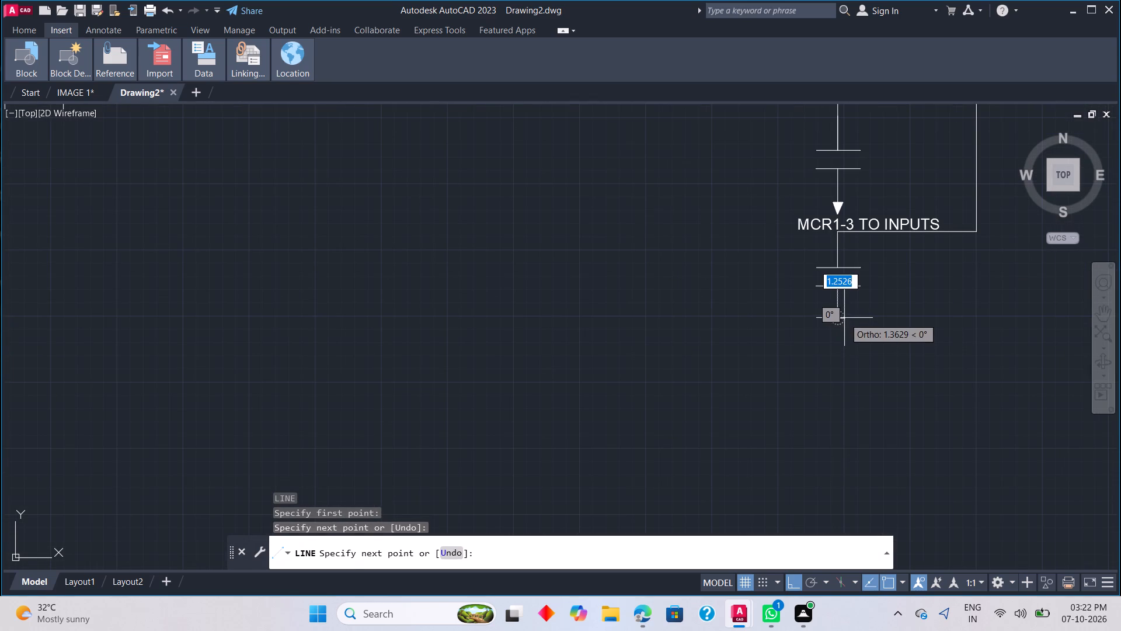
key("Escape")
scroll(837, 328, "down", 2)
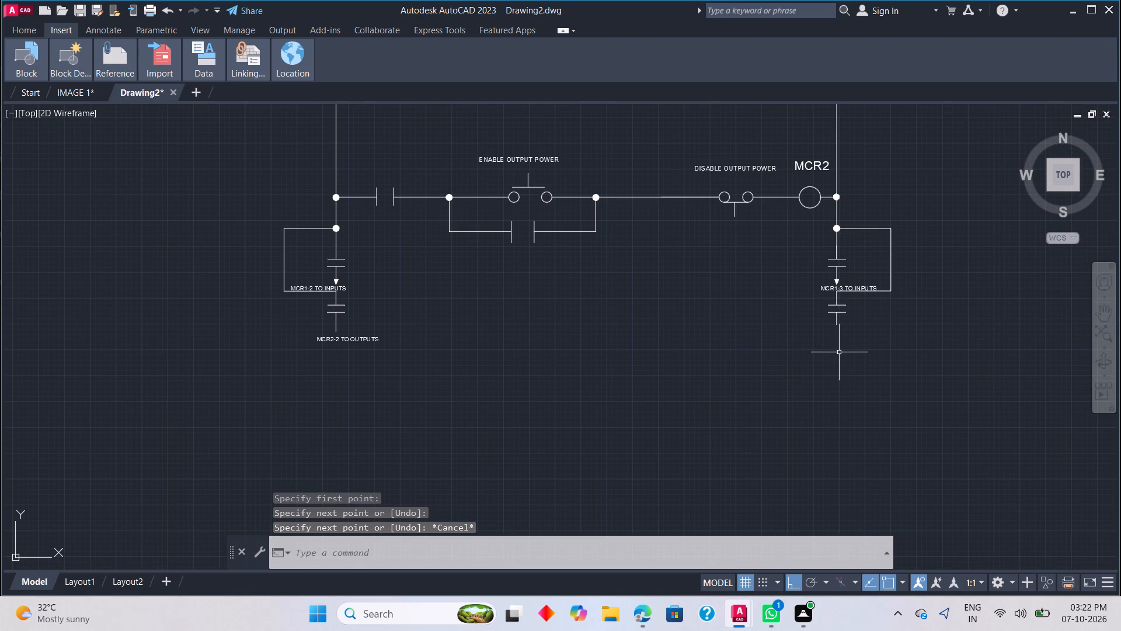
Add the single-line text "MCR2-3 TO OUTPUTS", about 5 units high, just below the line at the bottom of the right rail.
scroll(839, 349, "up", 2)
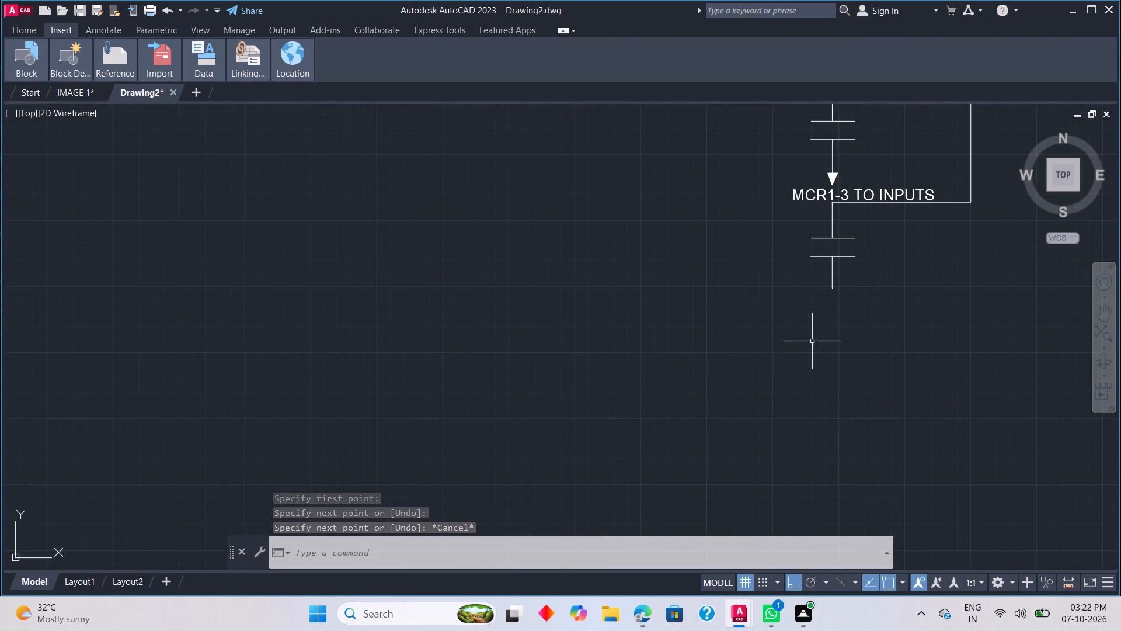
key("t")
key("e")
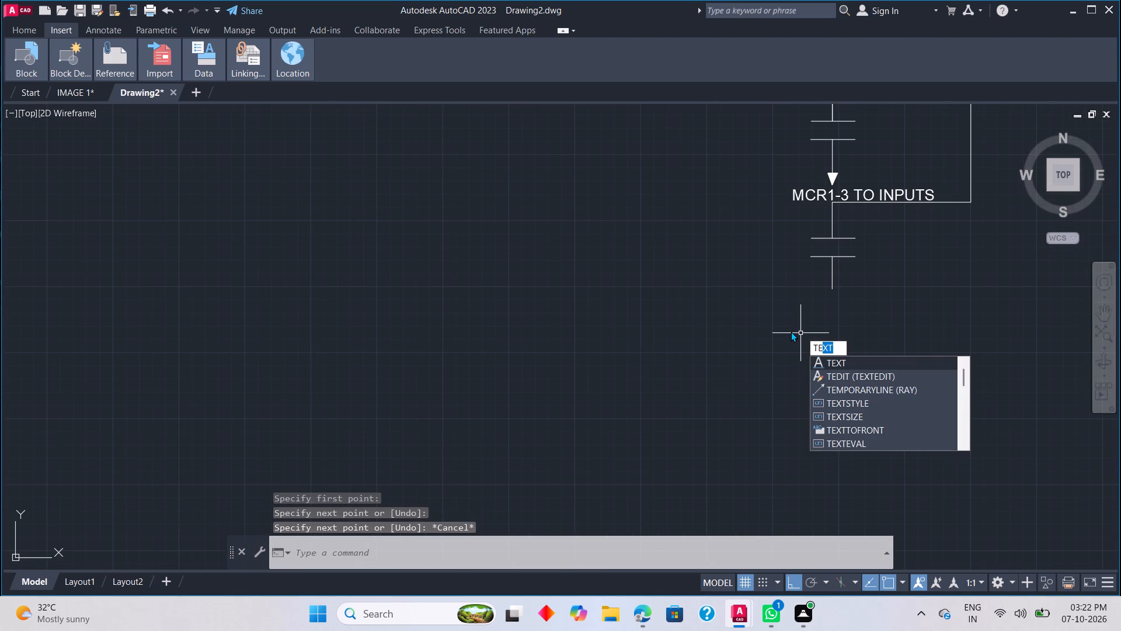
left_click(840, 363)
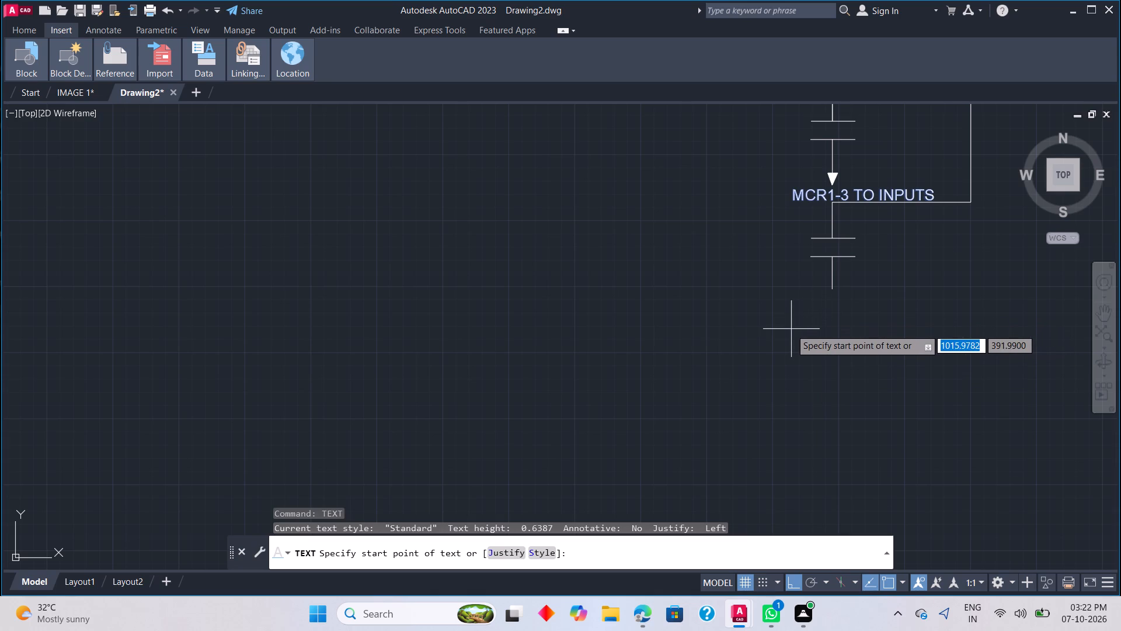
scroll(788, 328, "down", 2)
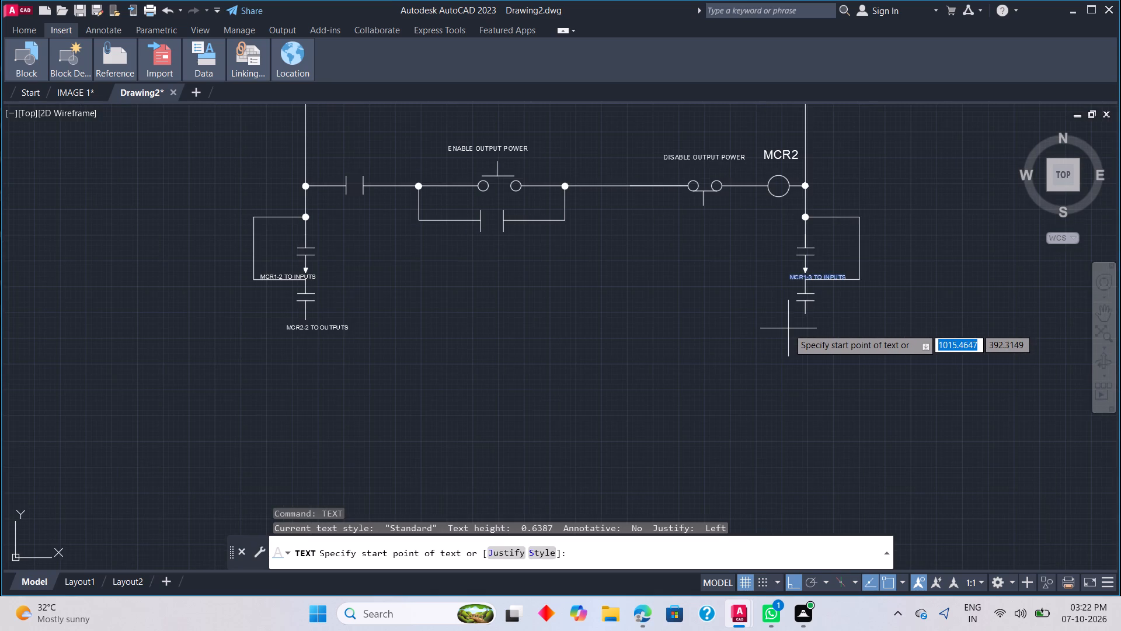
scroll(788, 328, "up", 2)
left_click(803, 325)
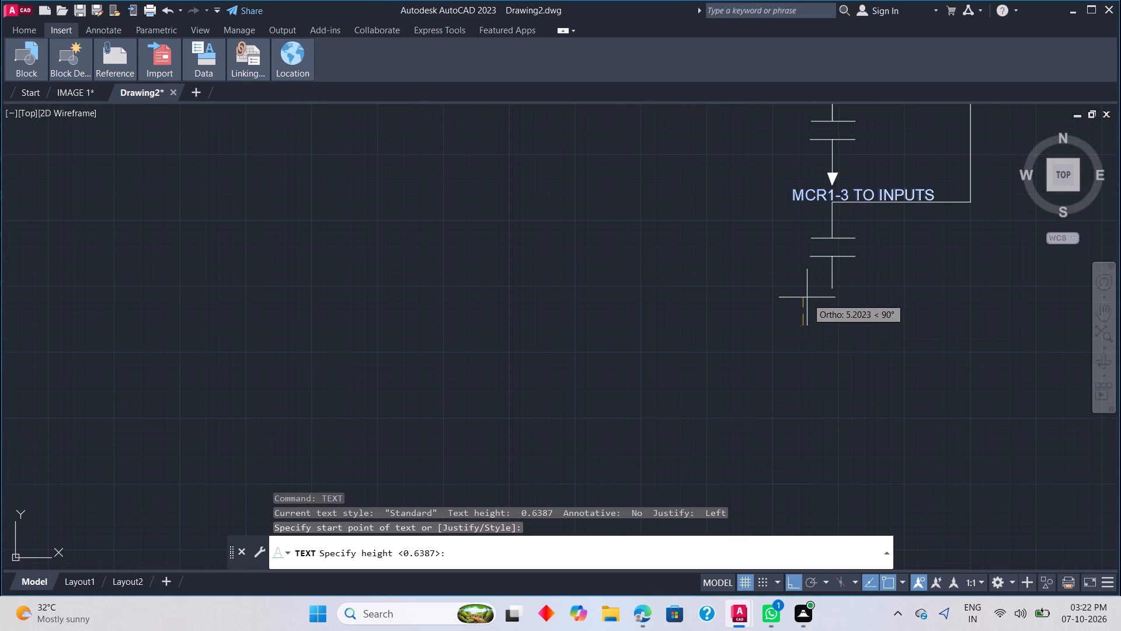
left_click(802, 299)
left_click(824, 321)
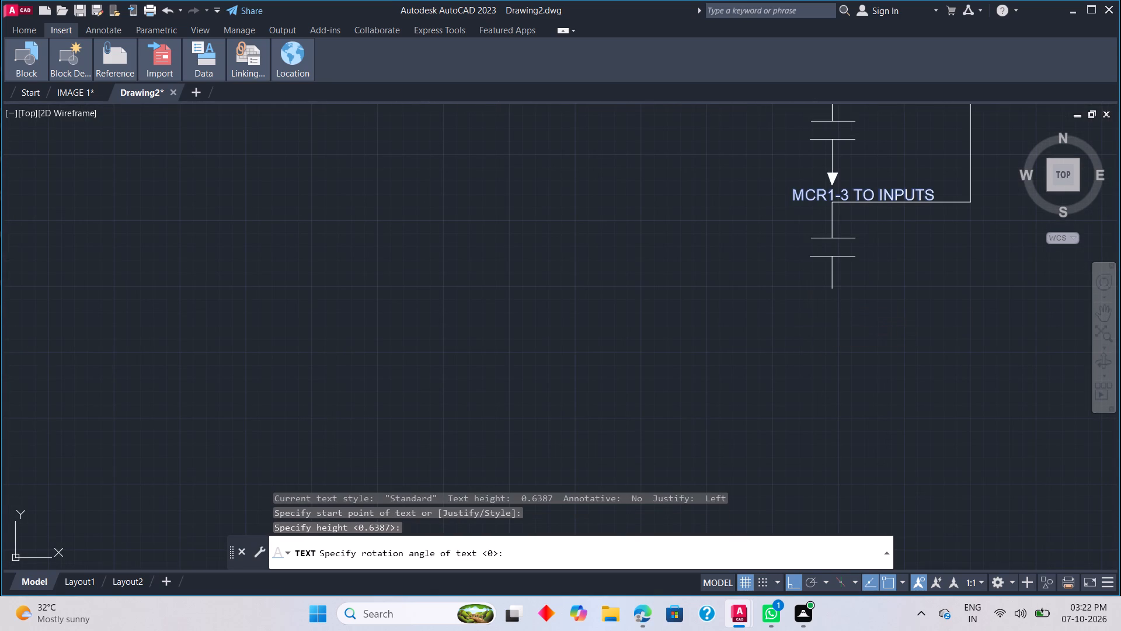
key("m")
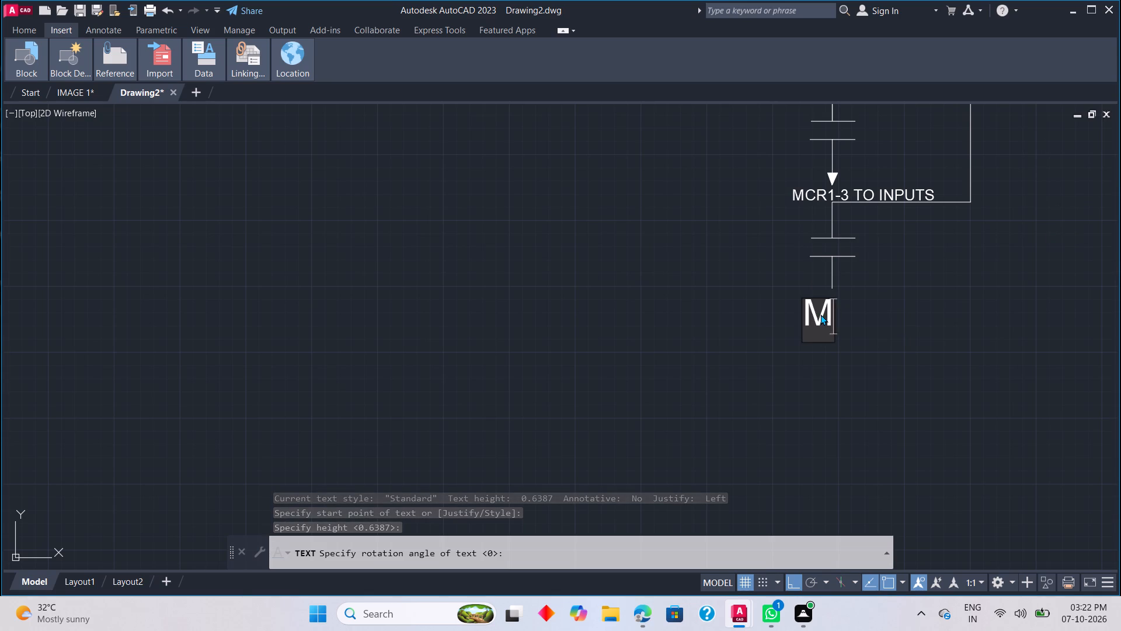
type("CR")
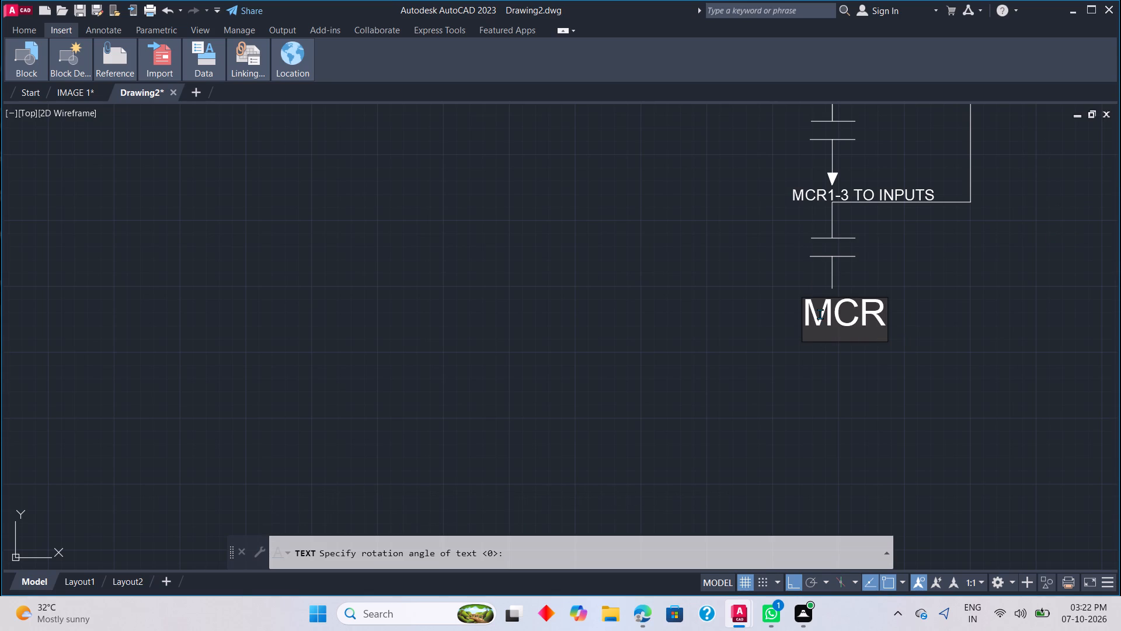
key("2")
key("minus")
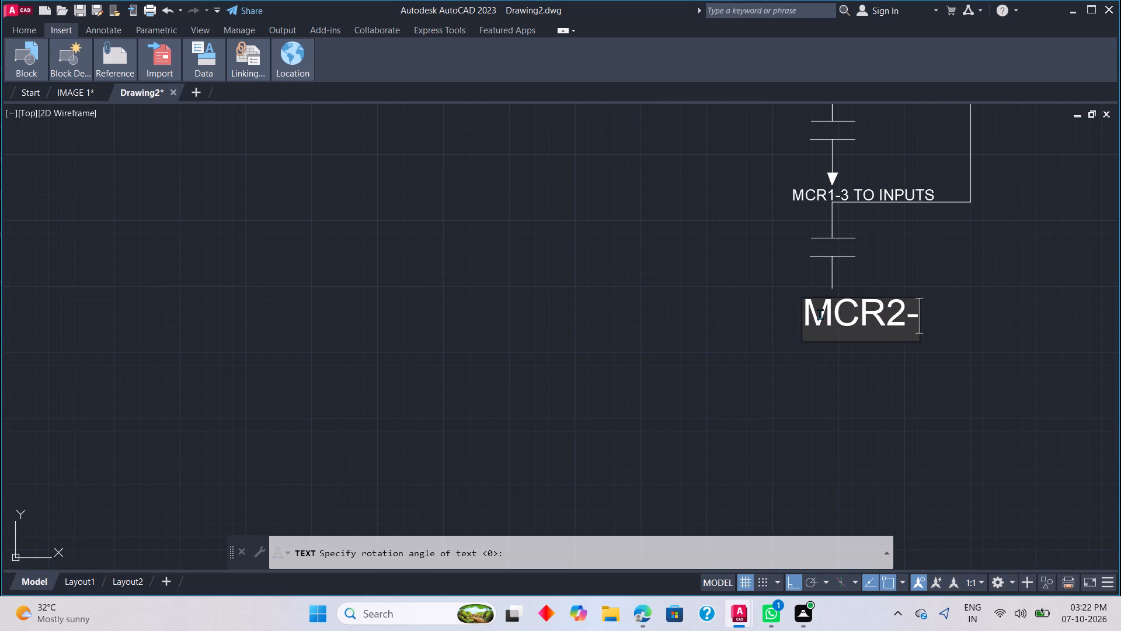
key("3")
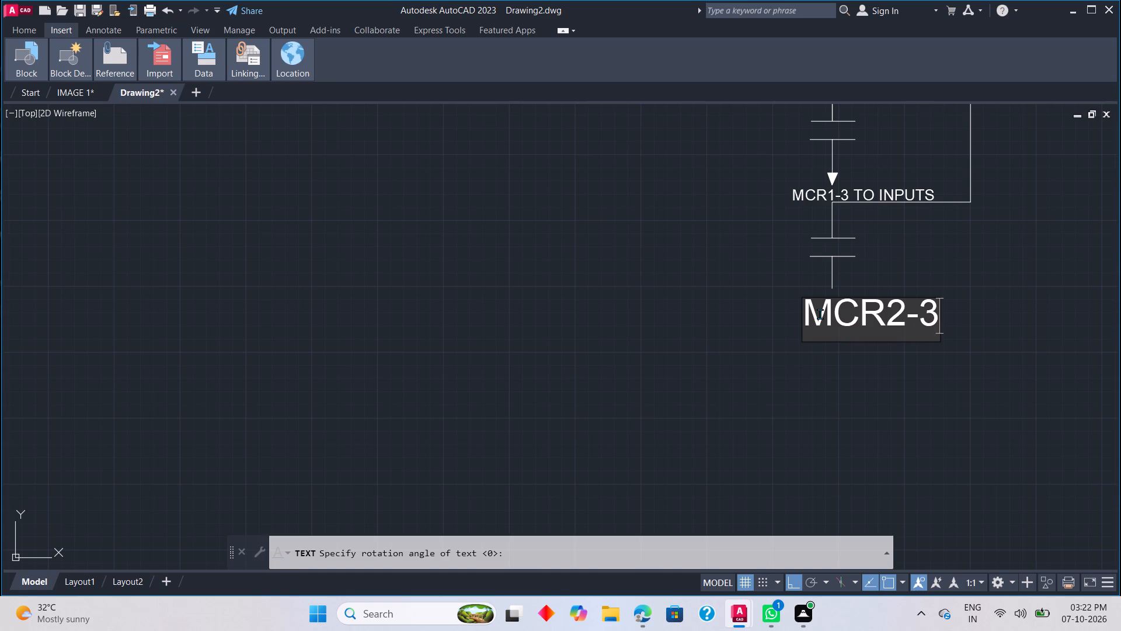
key("space")
type("TO")
key("space")
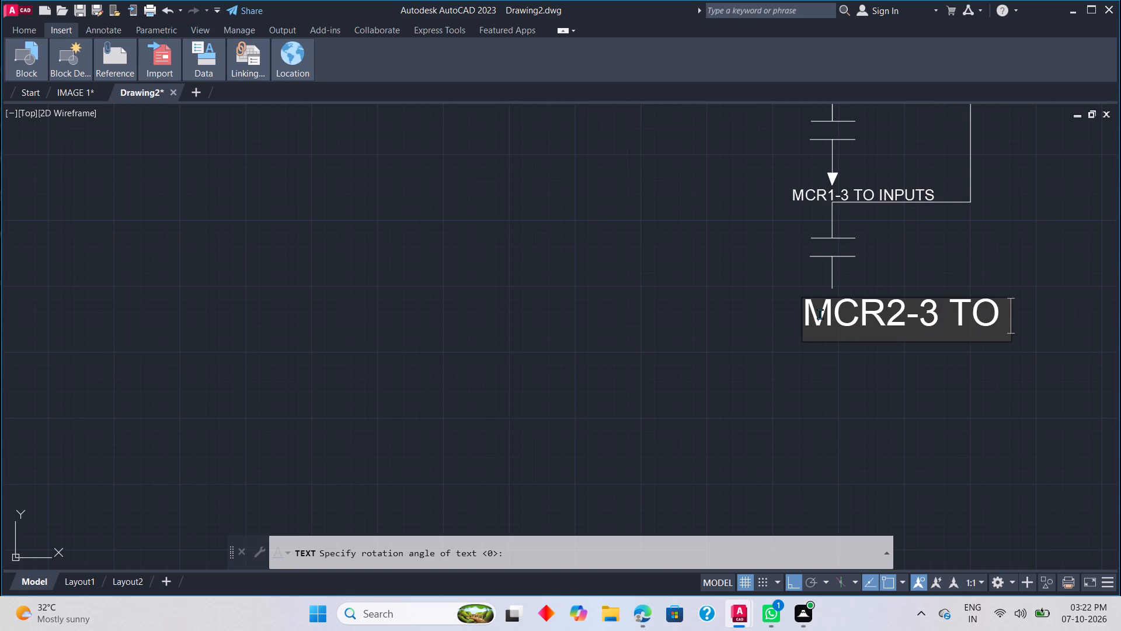
key("o")
type("UTPUTS")
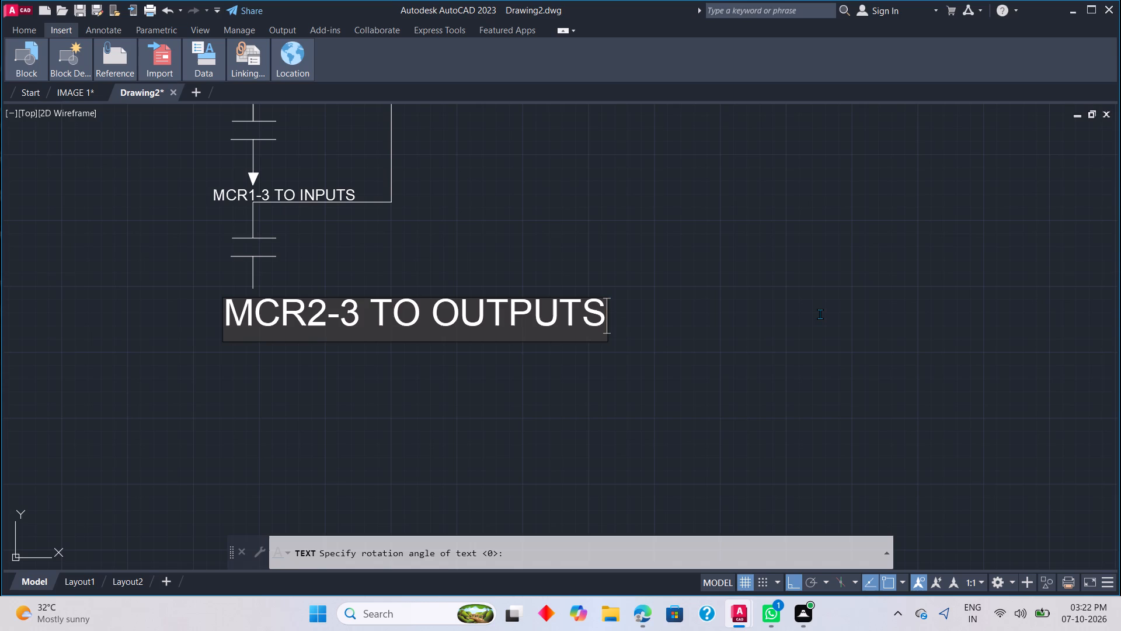
left_click(765, 320)
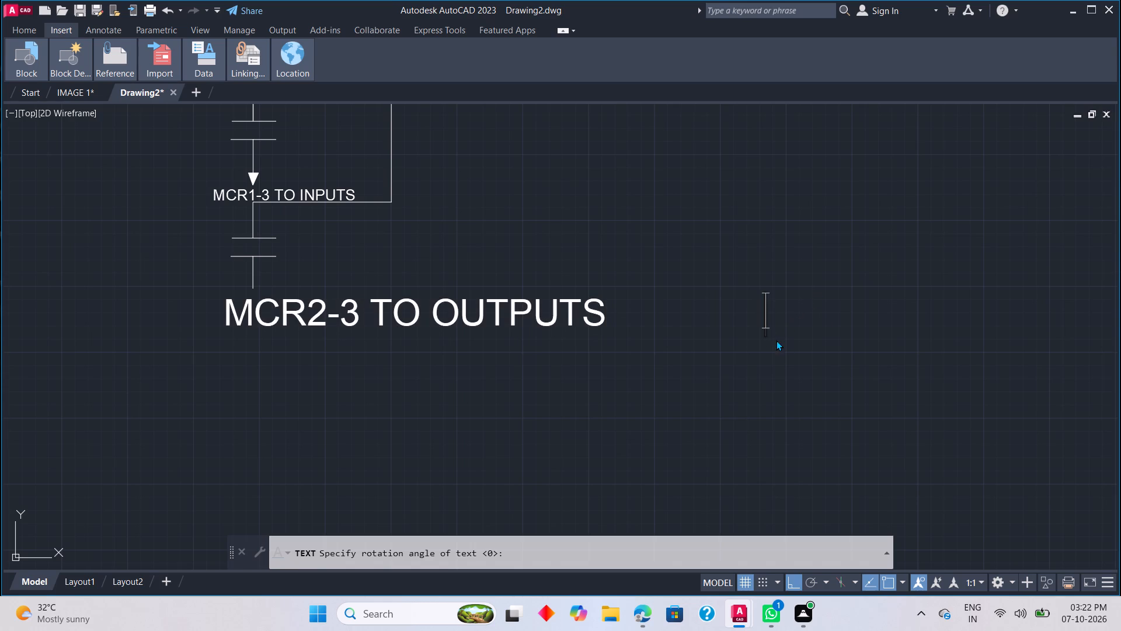
key("Escape")
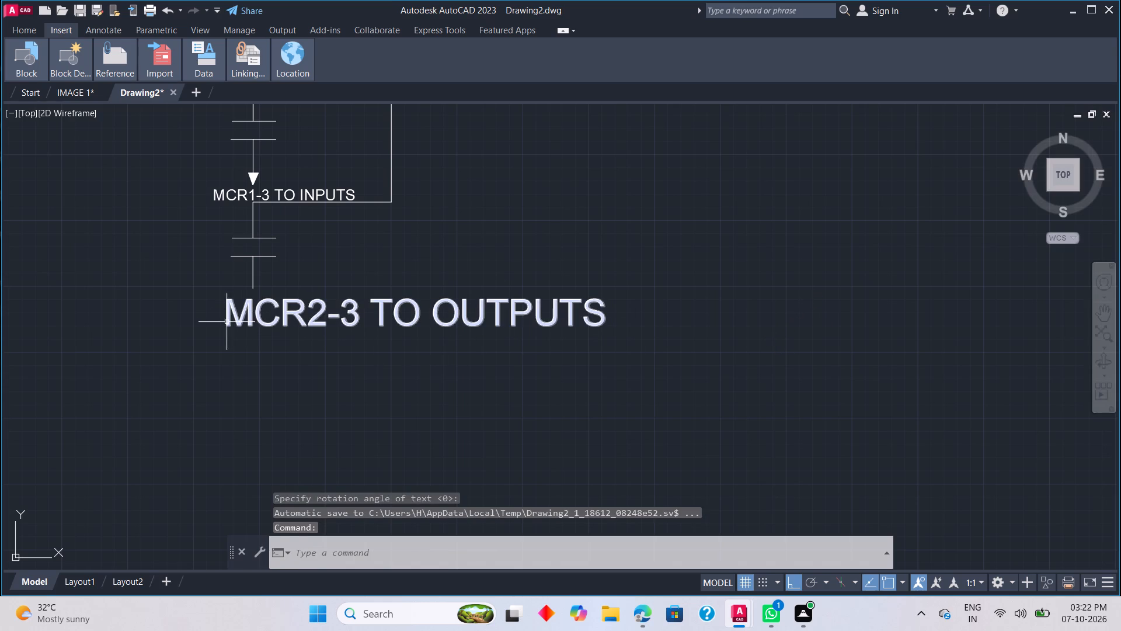
Scale the MCR2-3 TO OUTPUTS label down slightly from its insertion point.
left_click(227, 323)
right_click(229, 332)
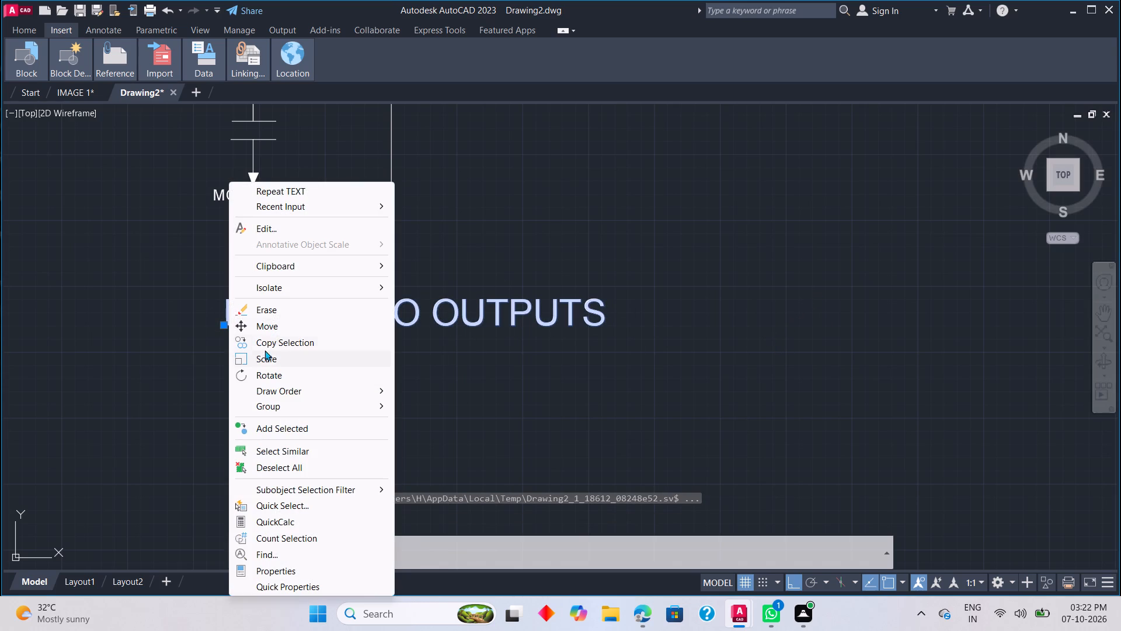
left_click(268, 359)
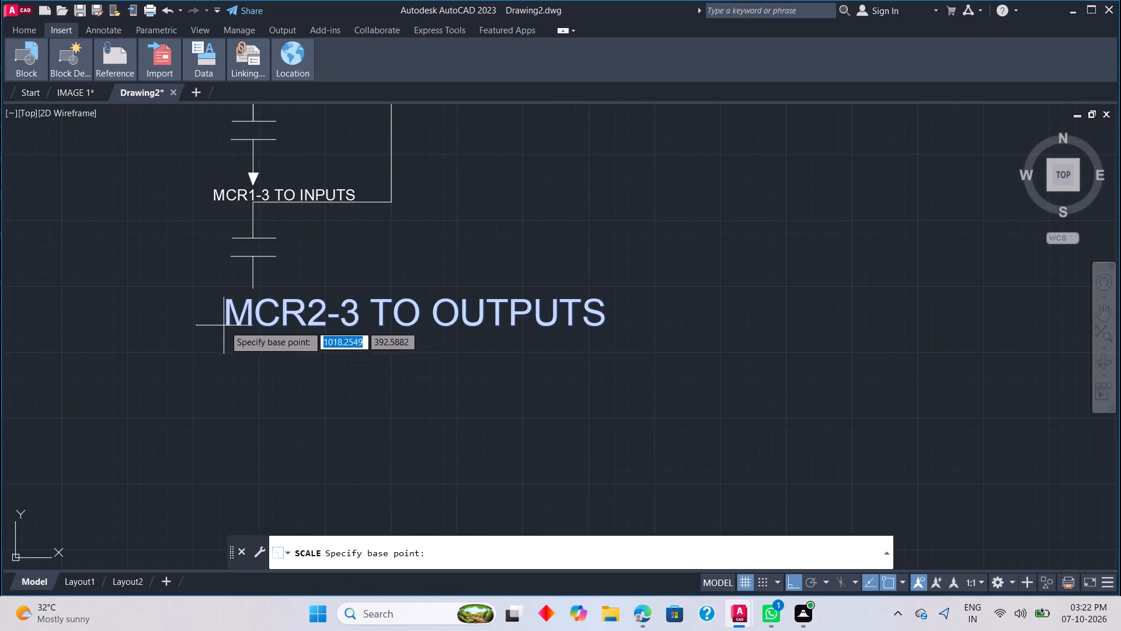
left_click(225, 324)
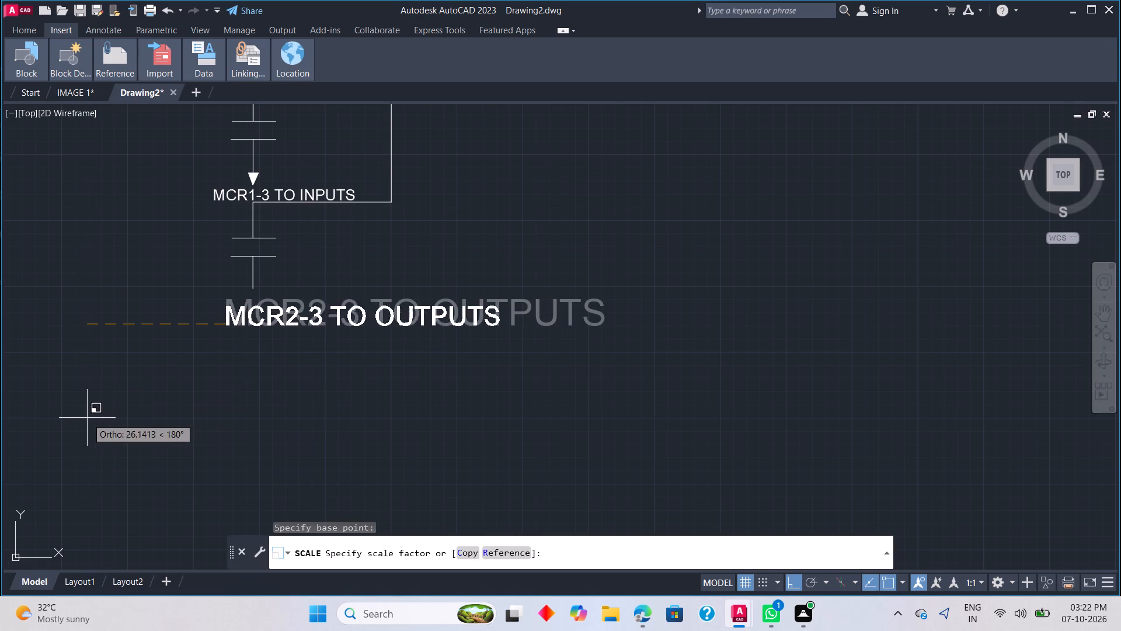
left_click(55, 432)
Move the MCR2-3 TO OUTPUTS label straight leftward so it is roughly centred below the right rail's bottom line.
scroll(211, 360, "down", 3)
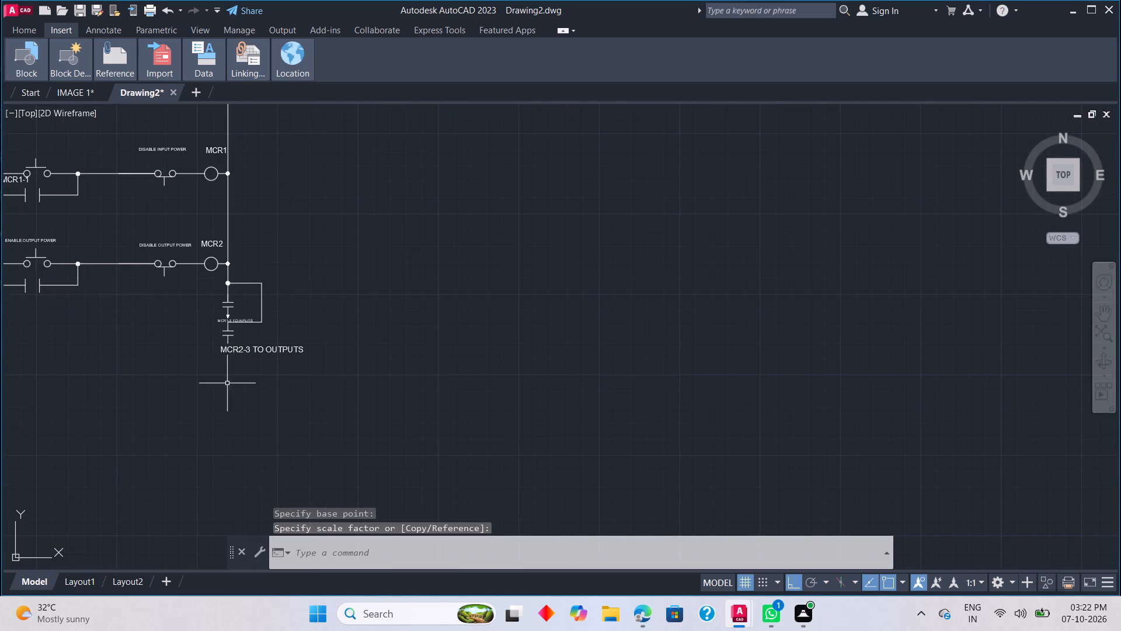
scroll(227, 383, "down", 1)
scroll(232, 367, "up", 2)
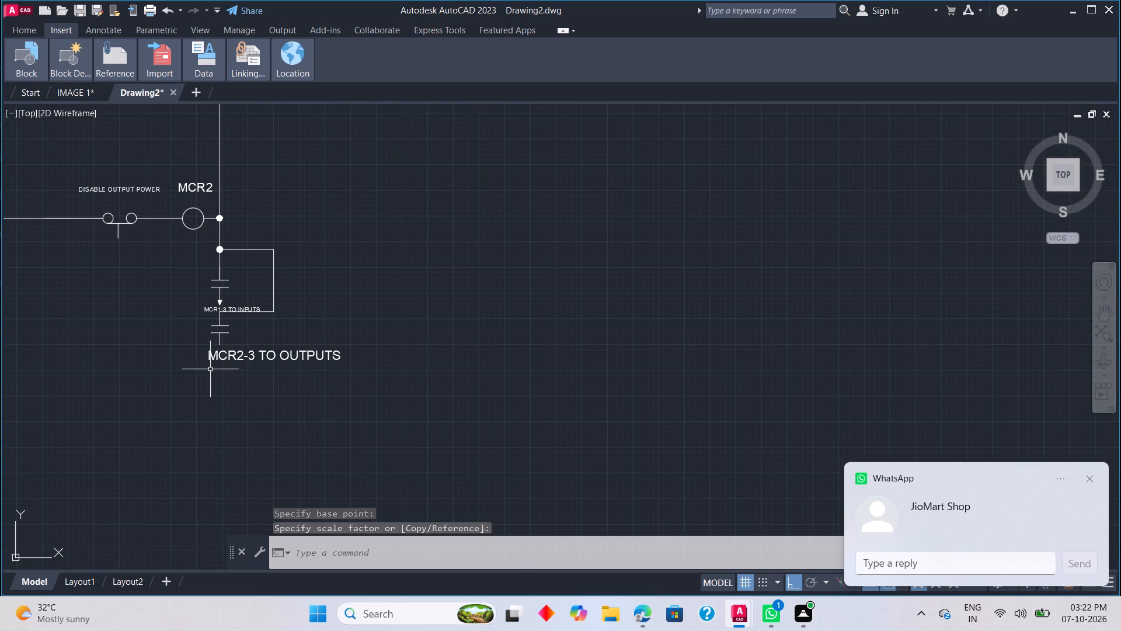
scroll(194, 355, "up", 2)
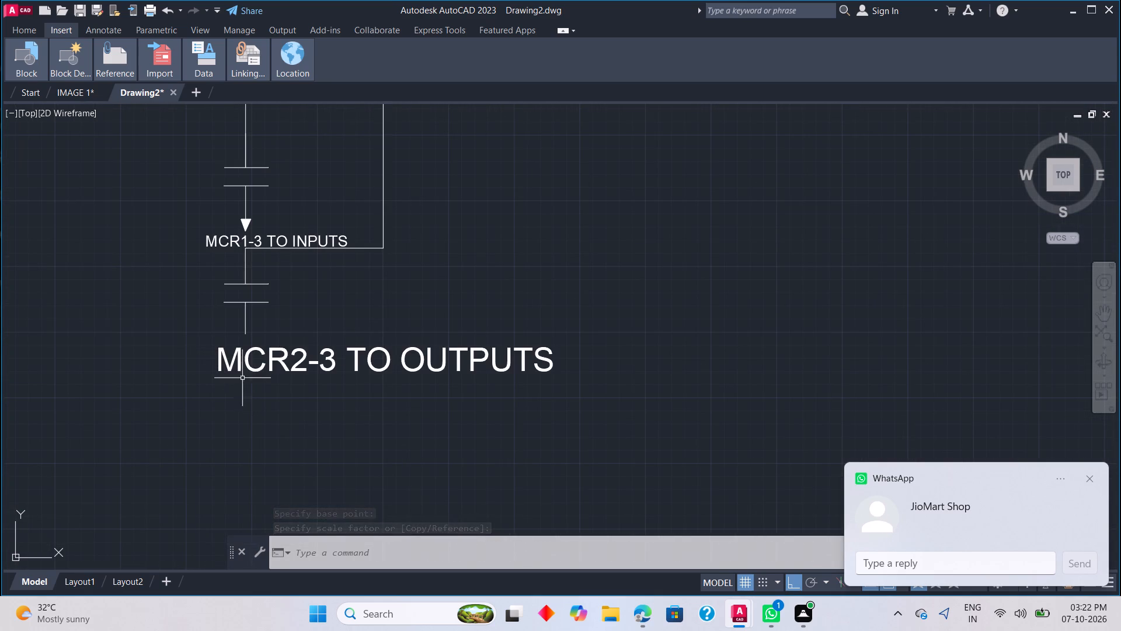
left_click(220, 370)
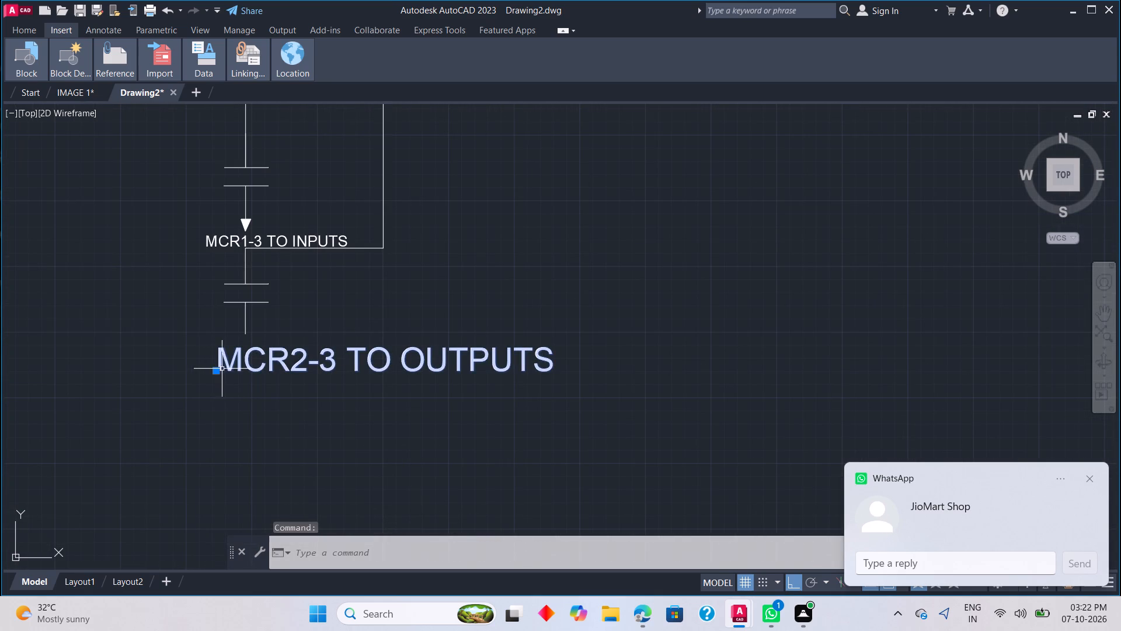
left_click_drag(214, 371, 154, 362)
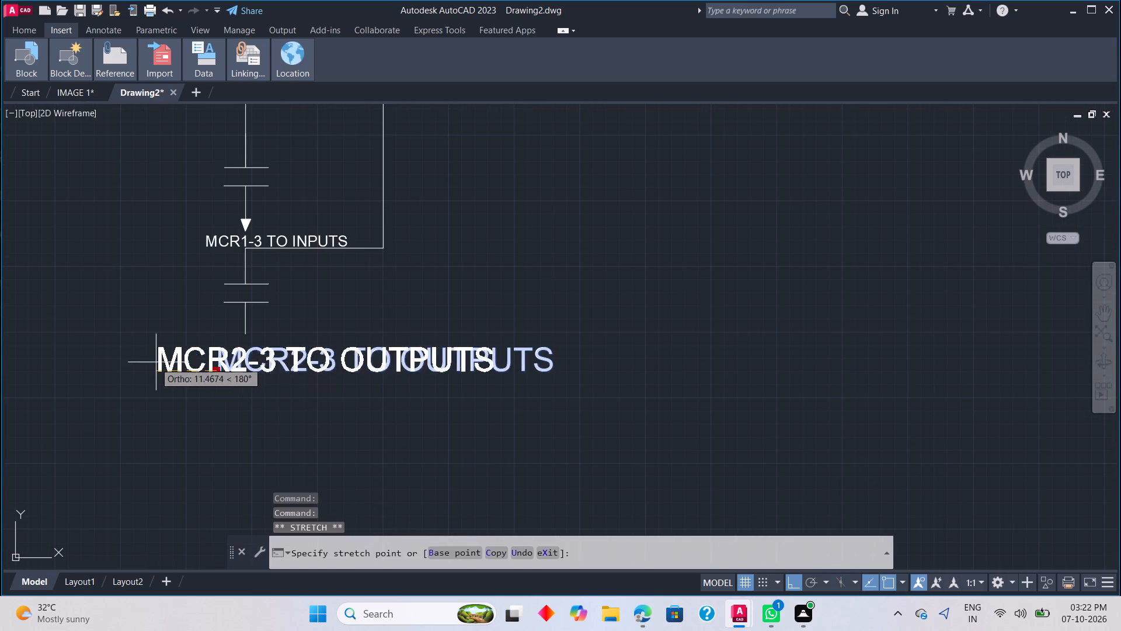
left_click_drag(154, 362, 86, 373)
left_click(86, 373)
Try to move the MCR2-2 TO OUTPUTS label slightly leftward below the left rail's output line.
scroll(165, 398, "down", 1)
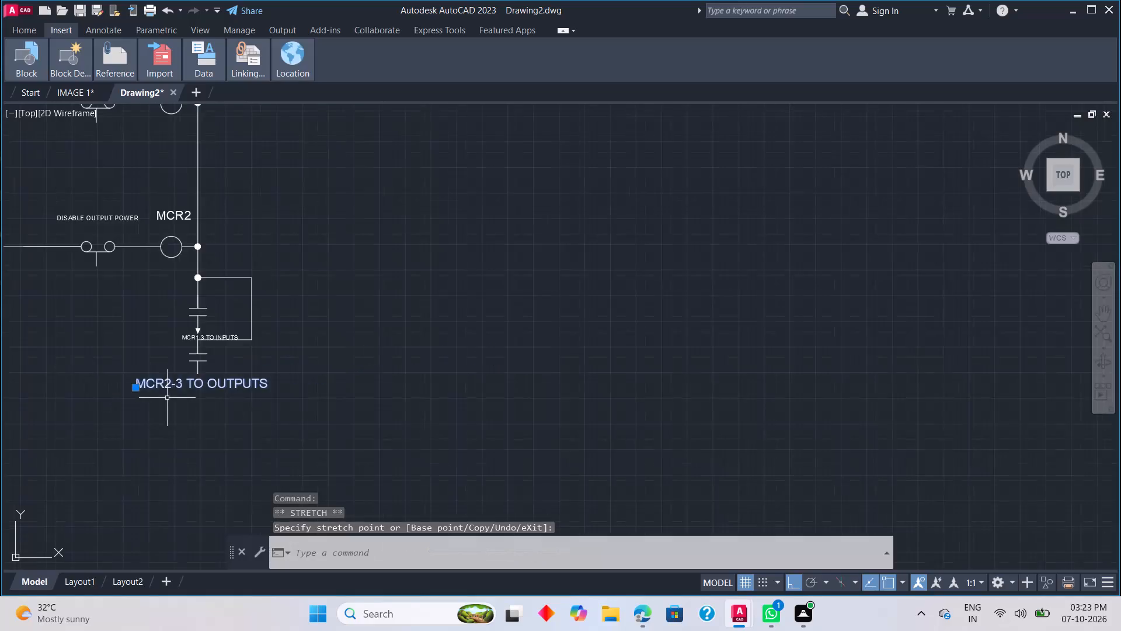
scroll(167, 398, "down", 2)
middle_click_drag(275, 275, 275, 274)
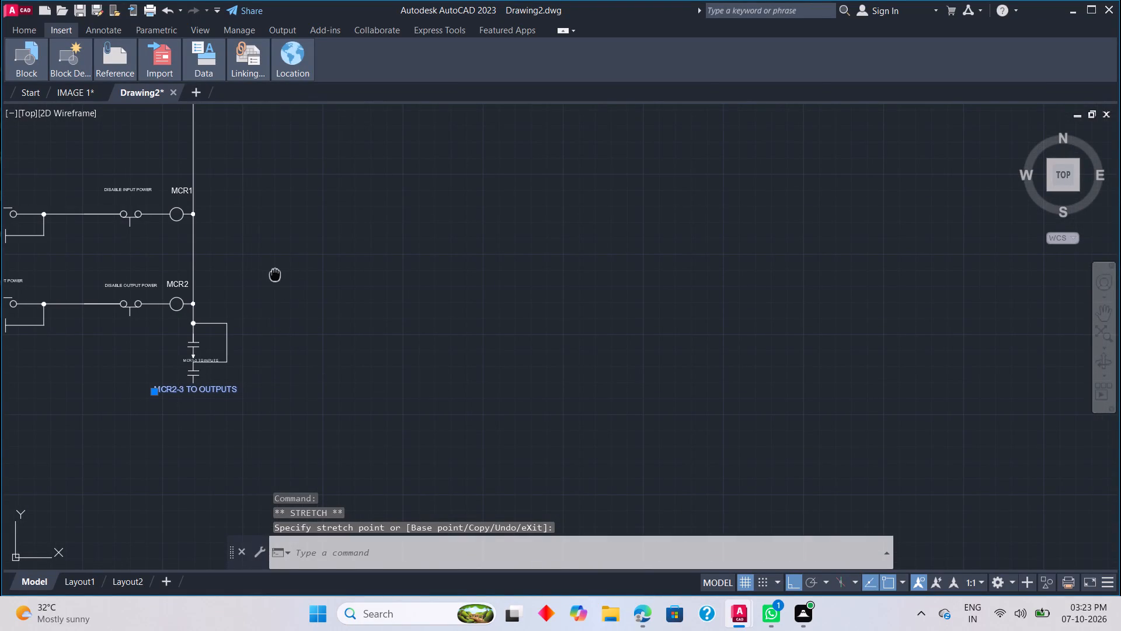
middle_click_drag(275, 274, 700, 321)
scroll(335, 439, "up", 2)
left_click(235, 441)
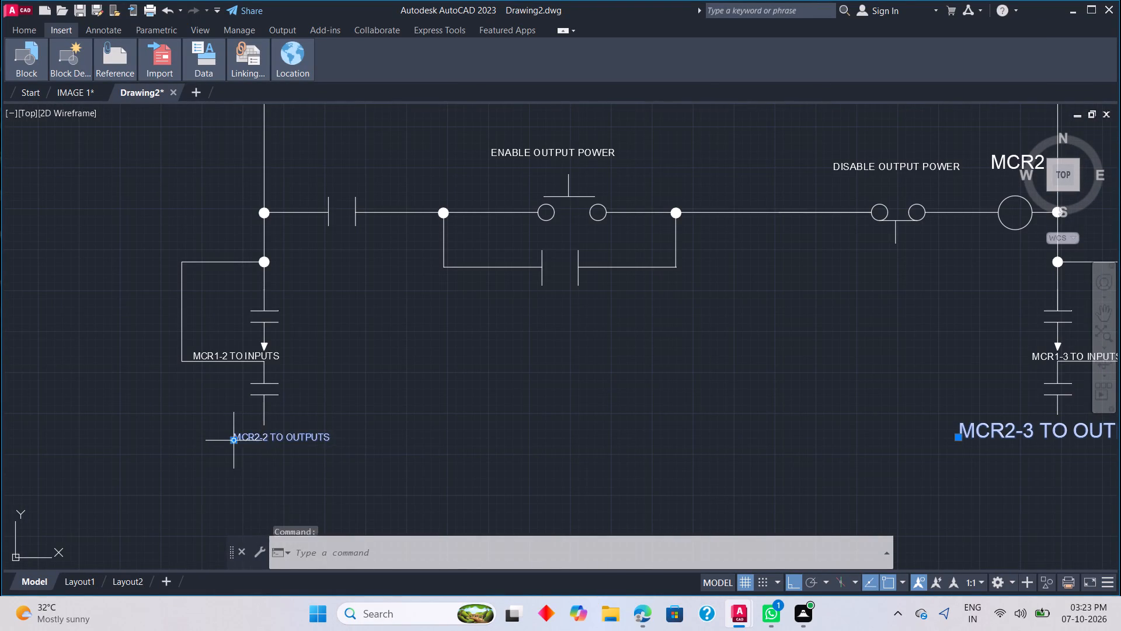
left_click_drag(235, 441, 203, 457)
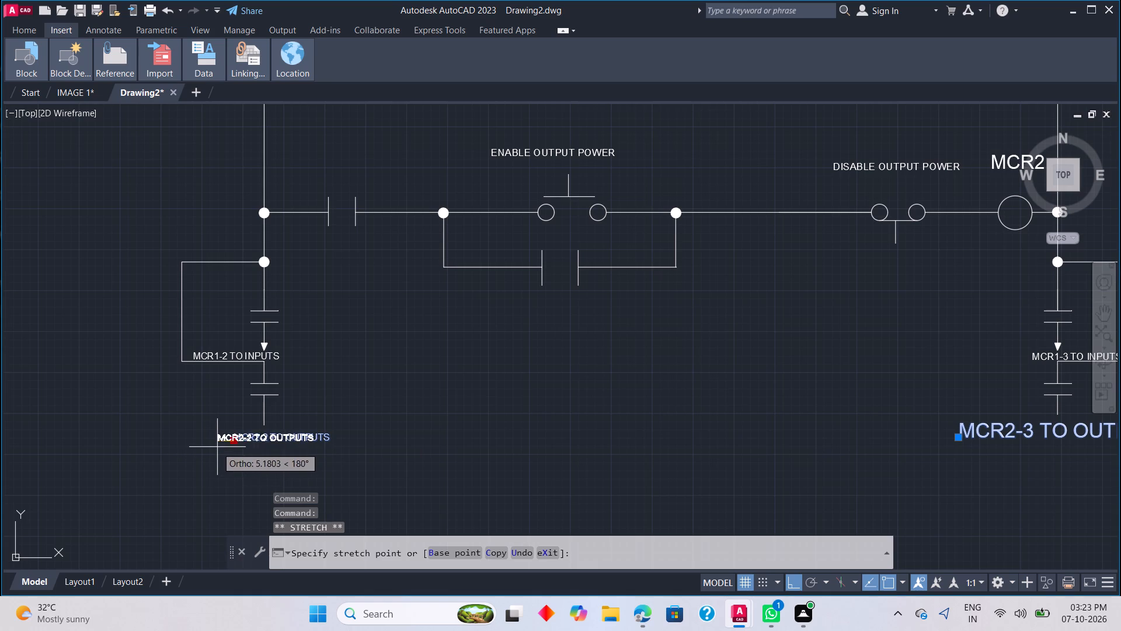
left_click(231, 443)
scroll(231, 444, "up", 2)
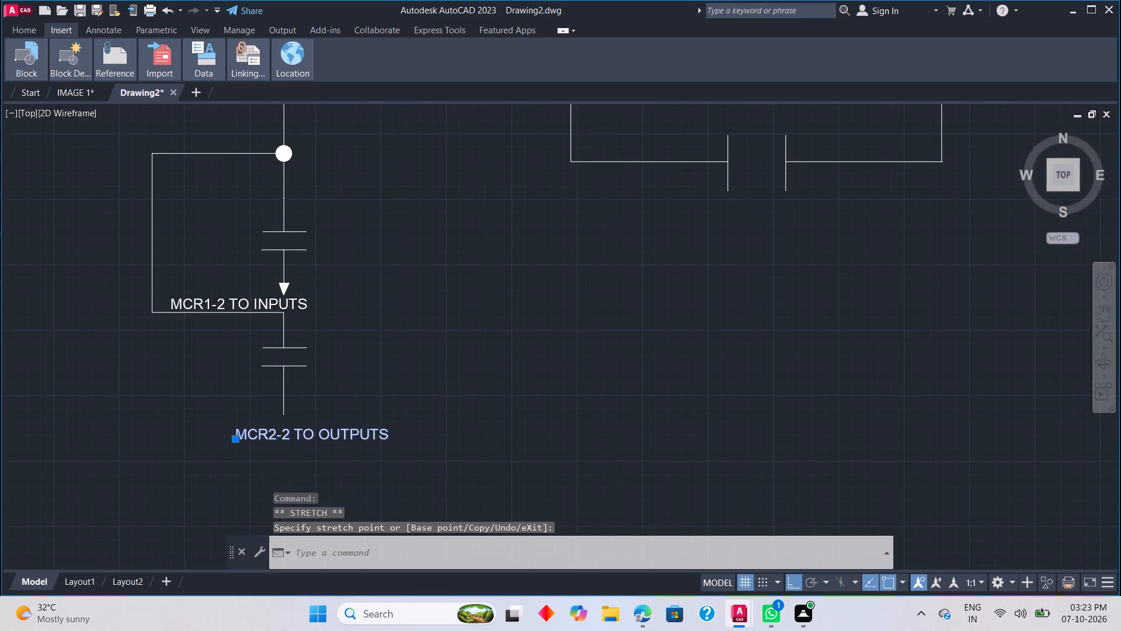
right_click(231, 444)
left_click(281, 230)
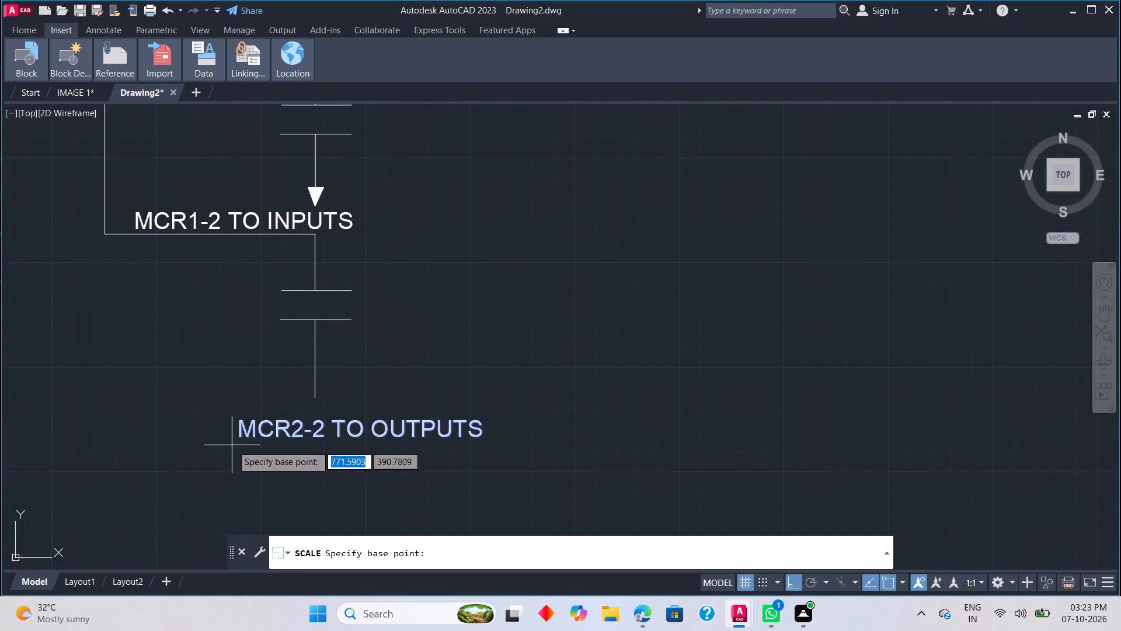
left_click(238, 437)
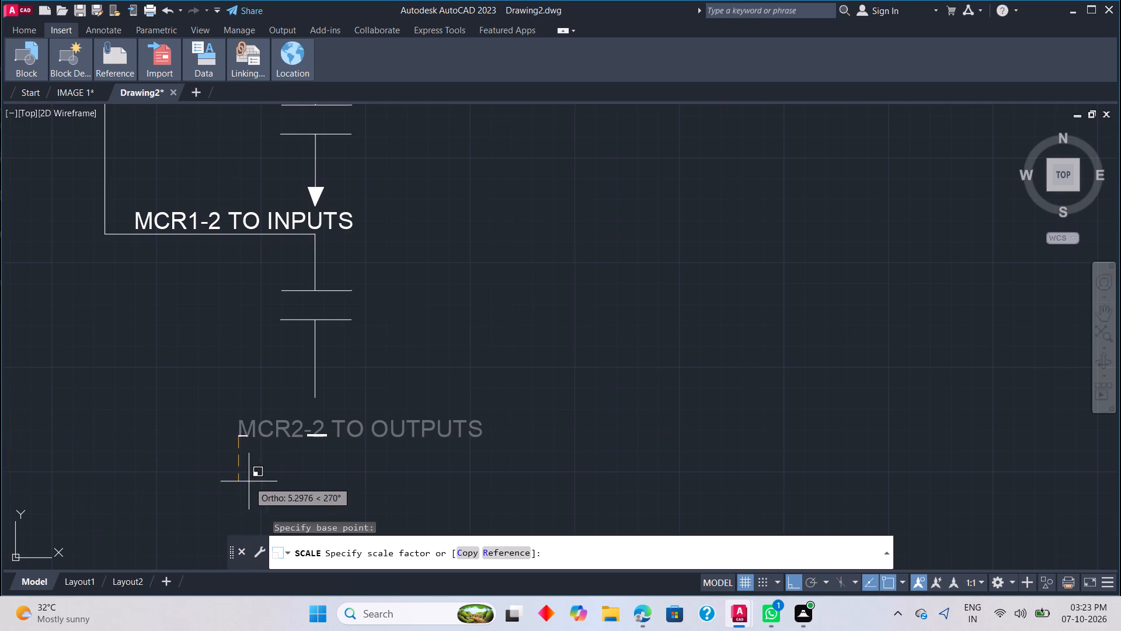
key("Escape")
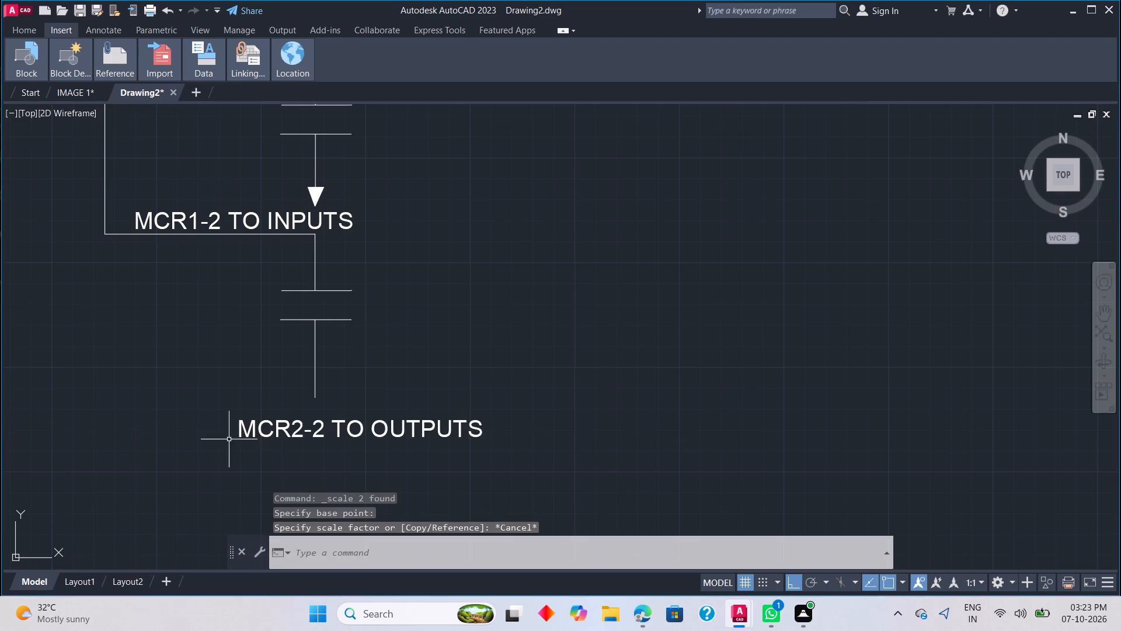
Scale the MCR2-2 TO OUTPUTS label up from a base point near its middle, closer to the MCR2-3 TO OUTPUTS label's size.
left_click(238, 439)
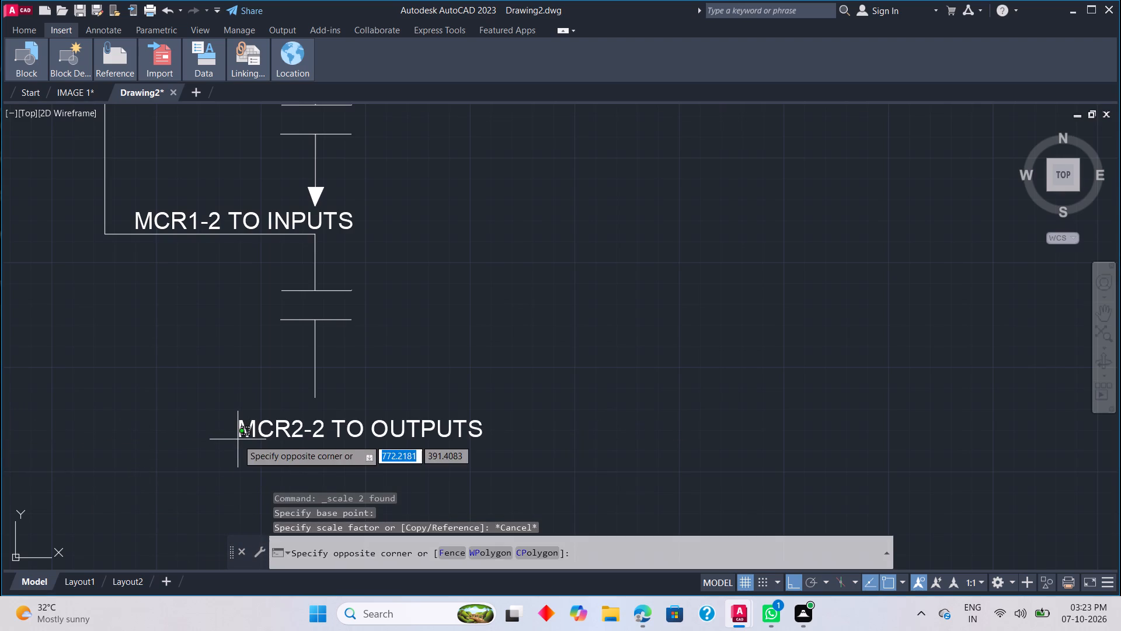
key("Escape")
left_click(238, 436)
right_click(238, 436)
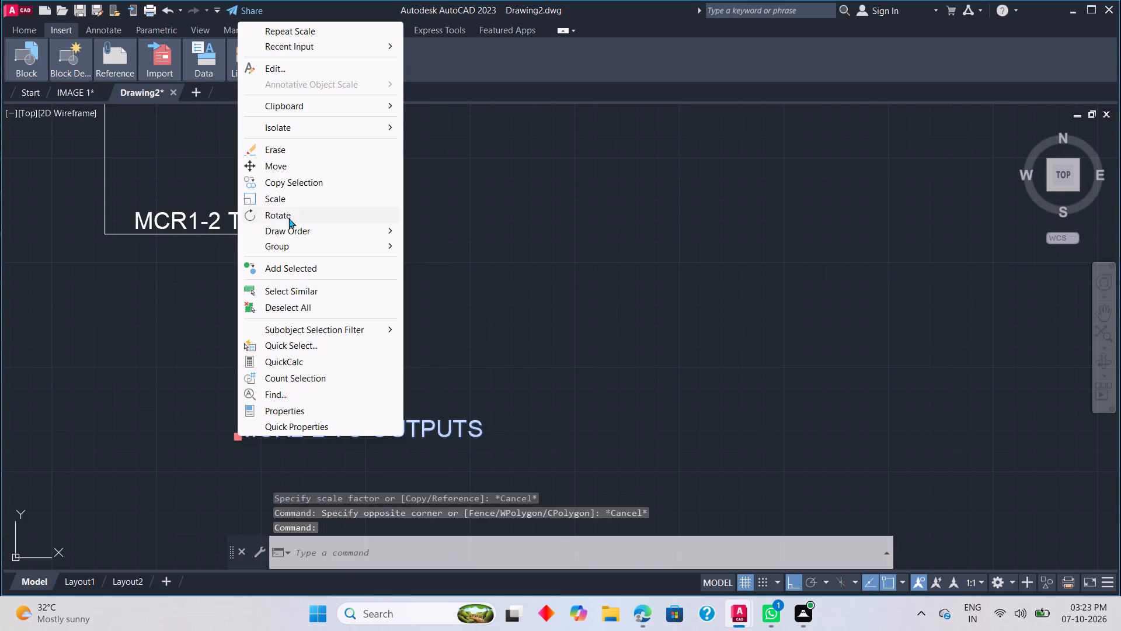
left_click(290, 193)
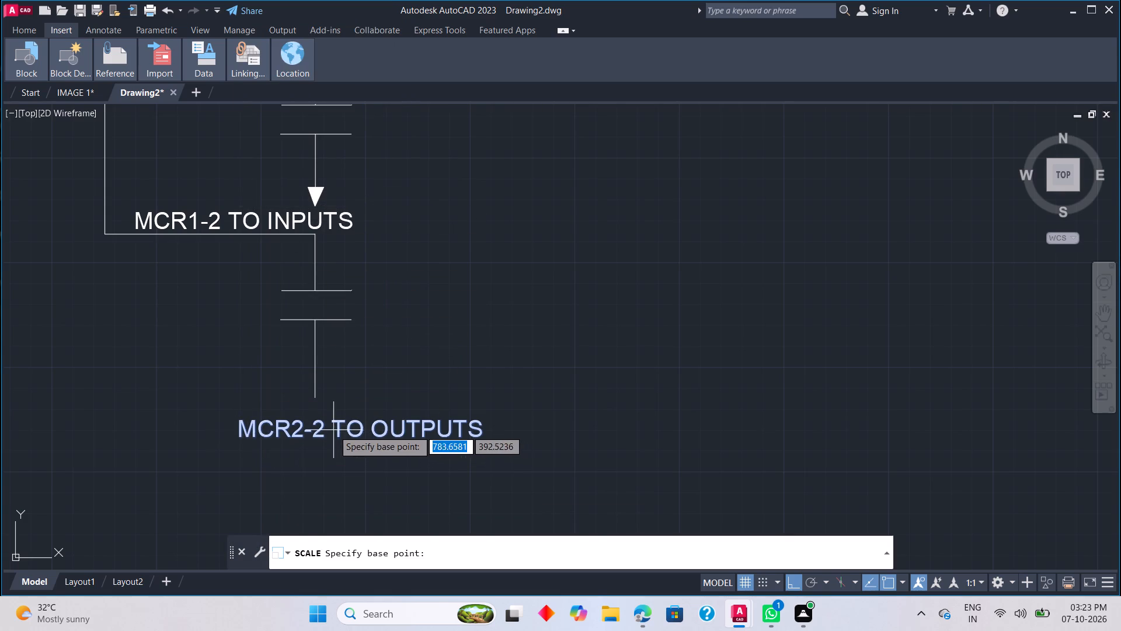
left_click(333, 430)
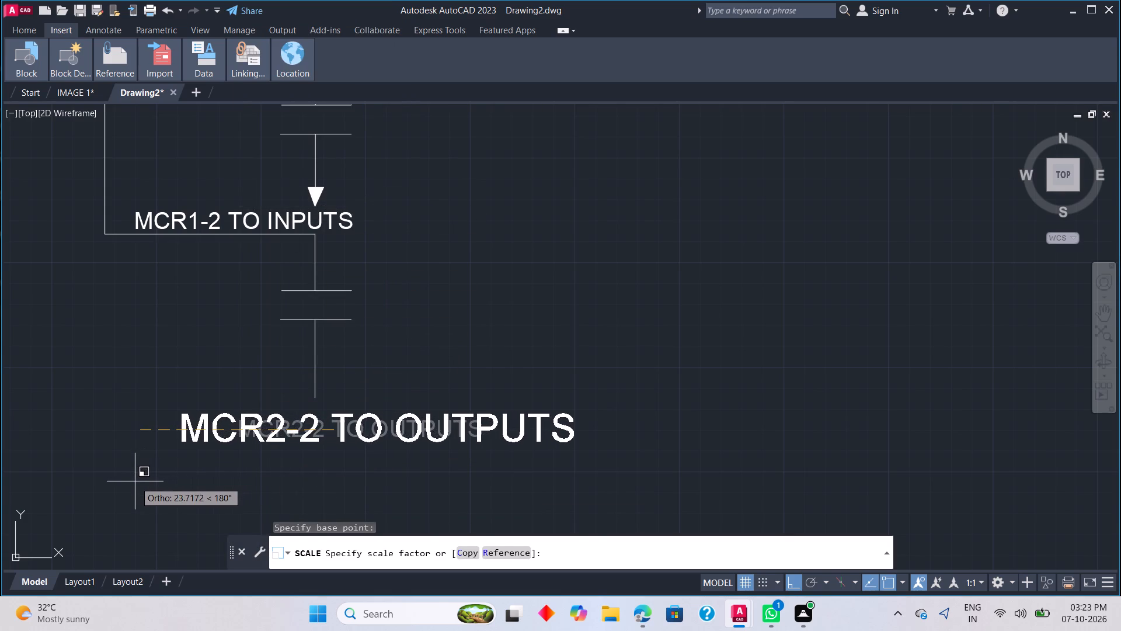
left_click(144, 482)
scroll(239, 470, "down", 3)
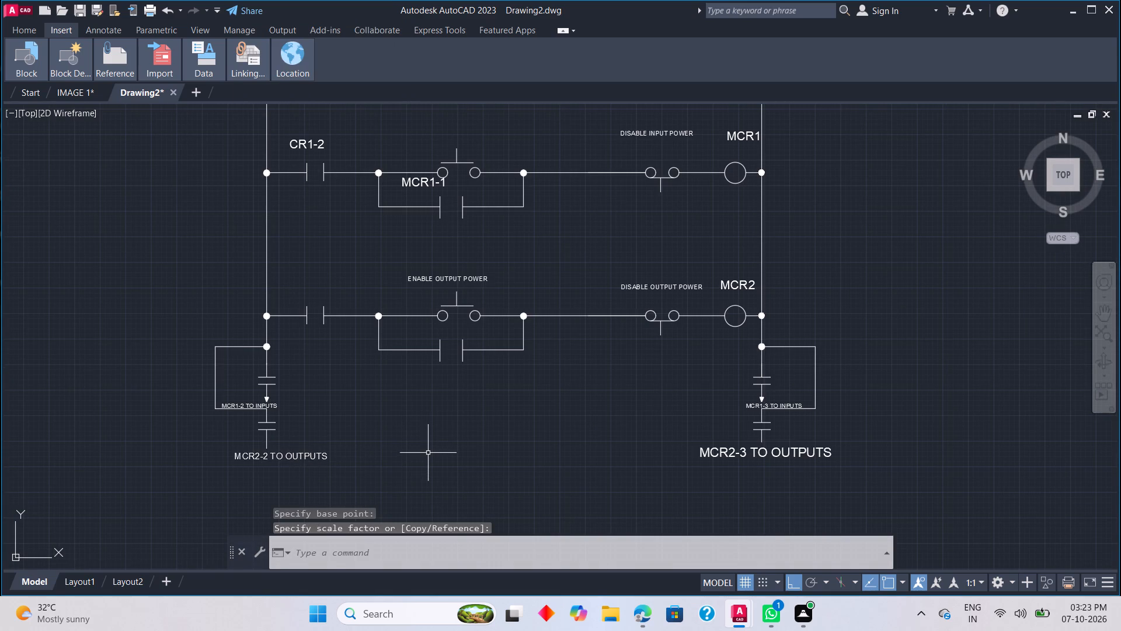
key("Escape")
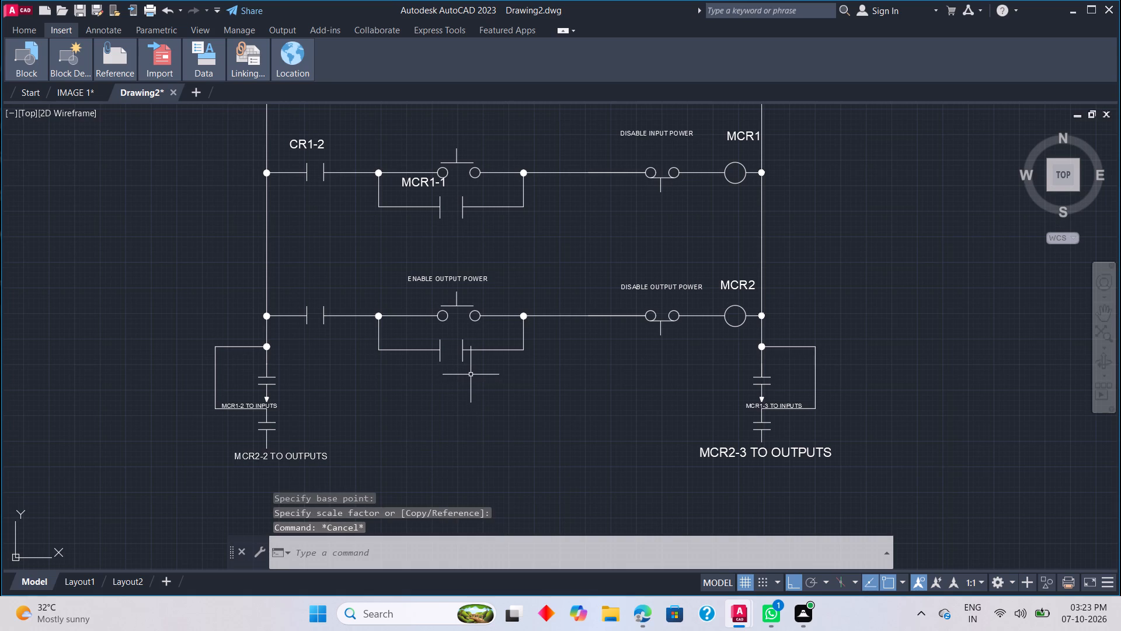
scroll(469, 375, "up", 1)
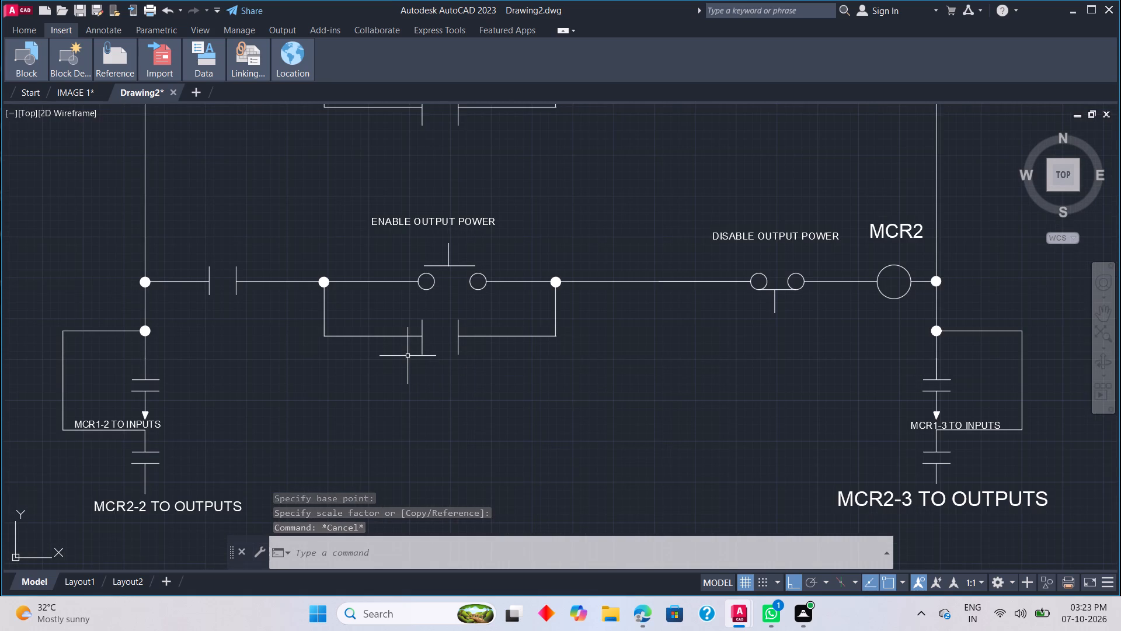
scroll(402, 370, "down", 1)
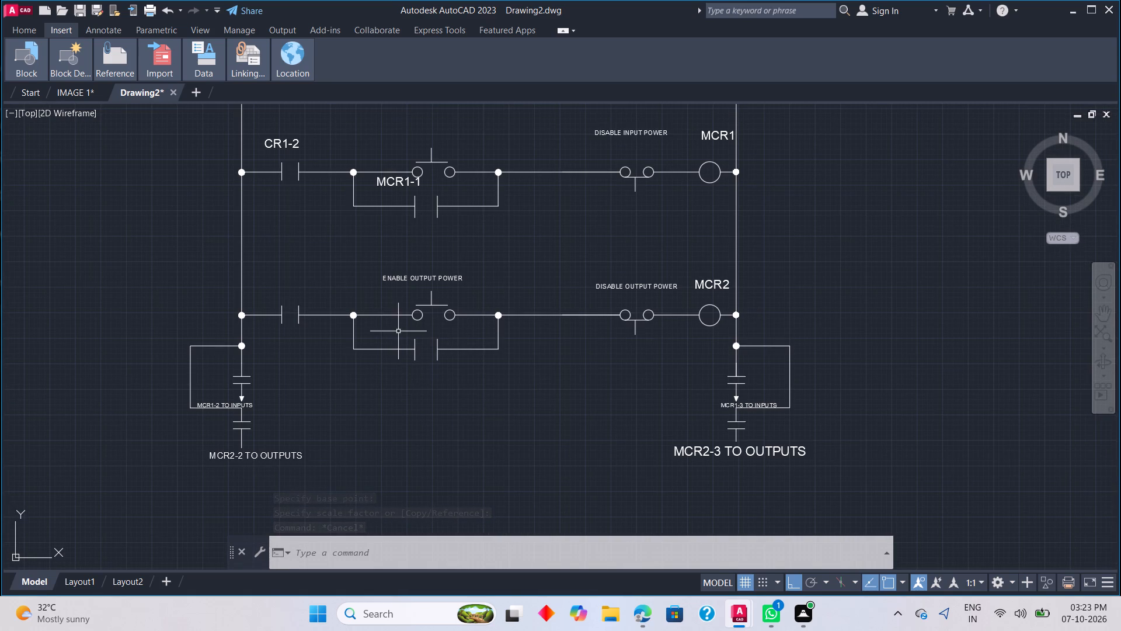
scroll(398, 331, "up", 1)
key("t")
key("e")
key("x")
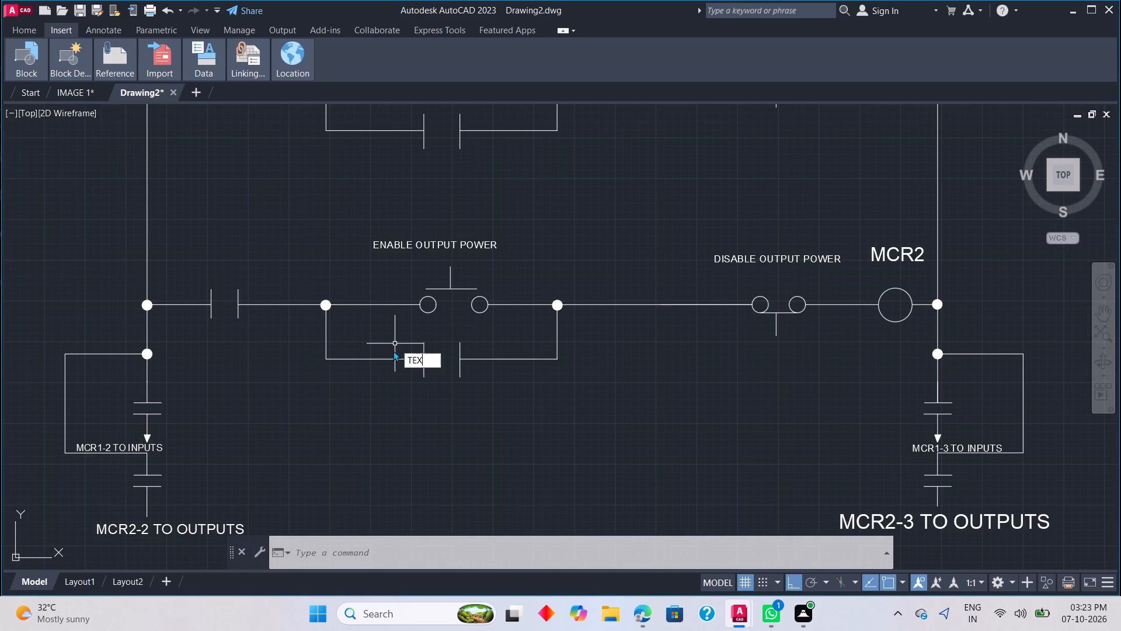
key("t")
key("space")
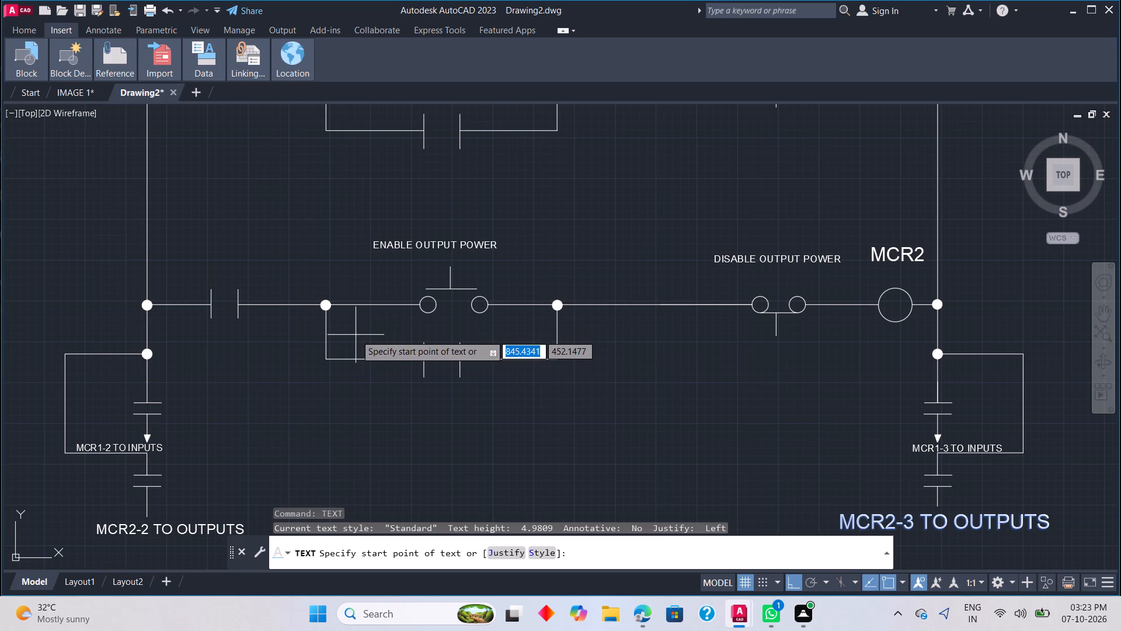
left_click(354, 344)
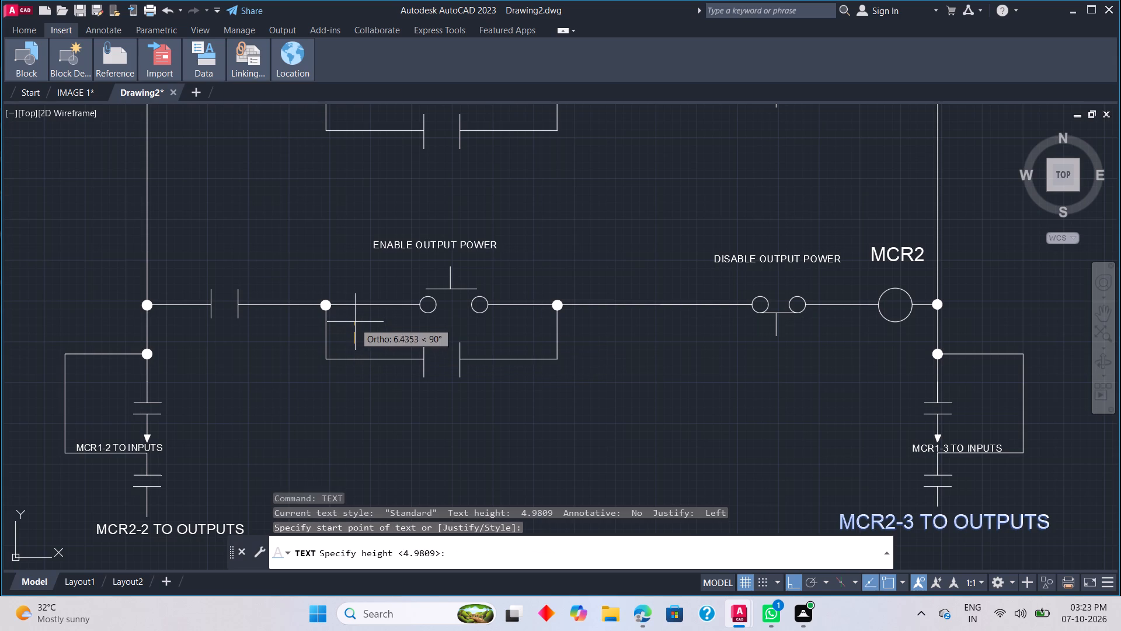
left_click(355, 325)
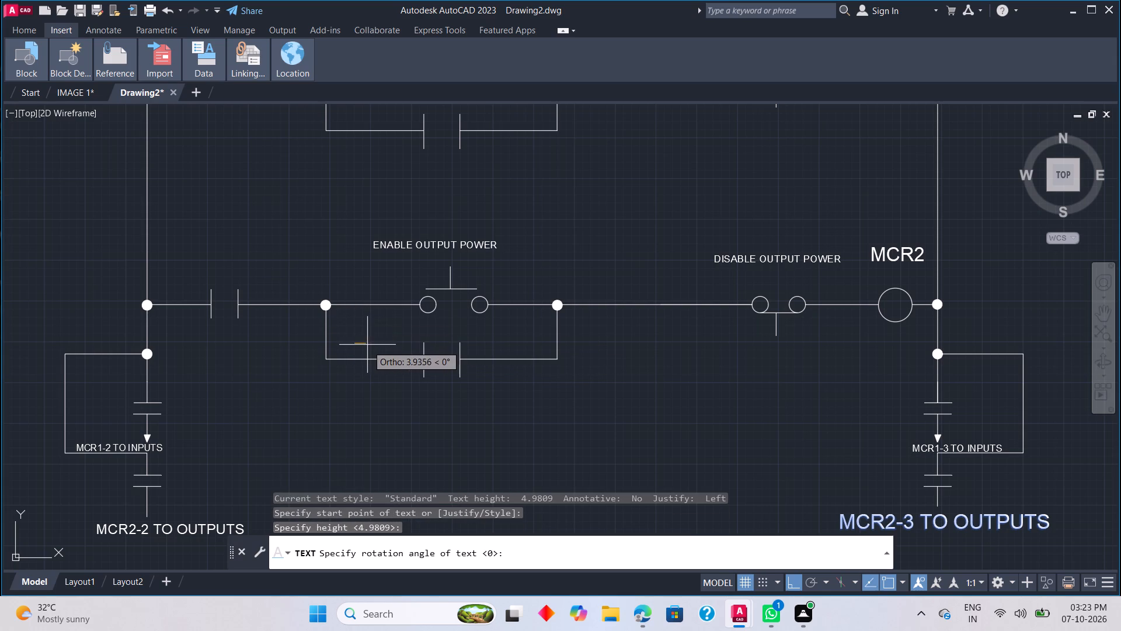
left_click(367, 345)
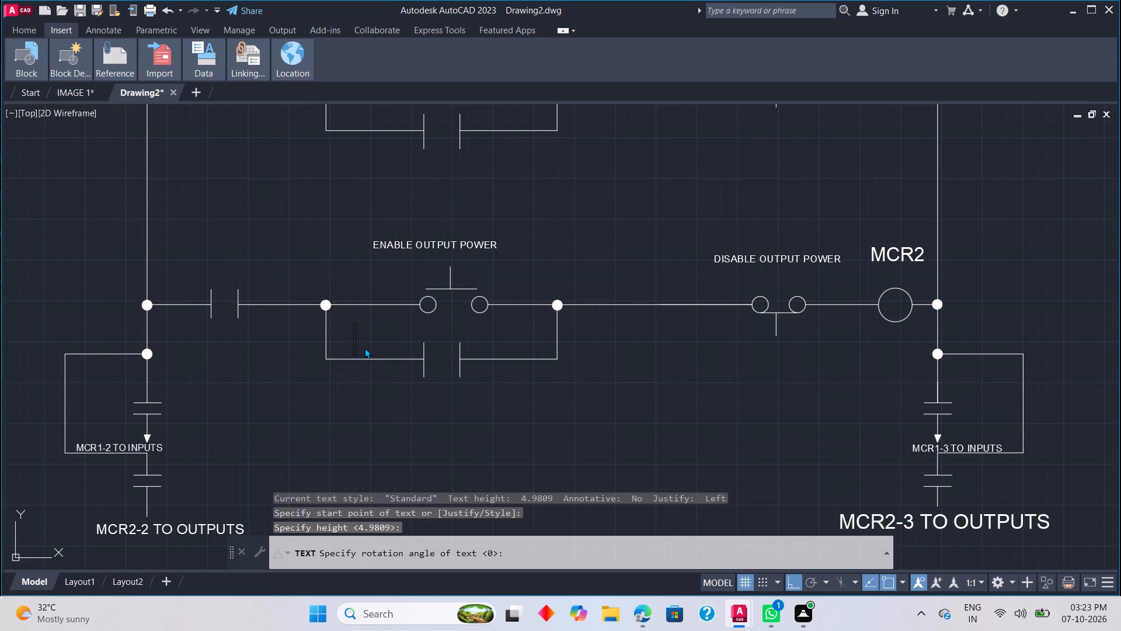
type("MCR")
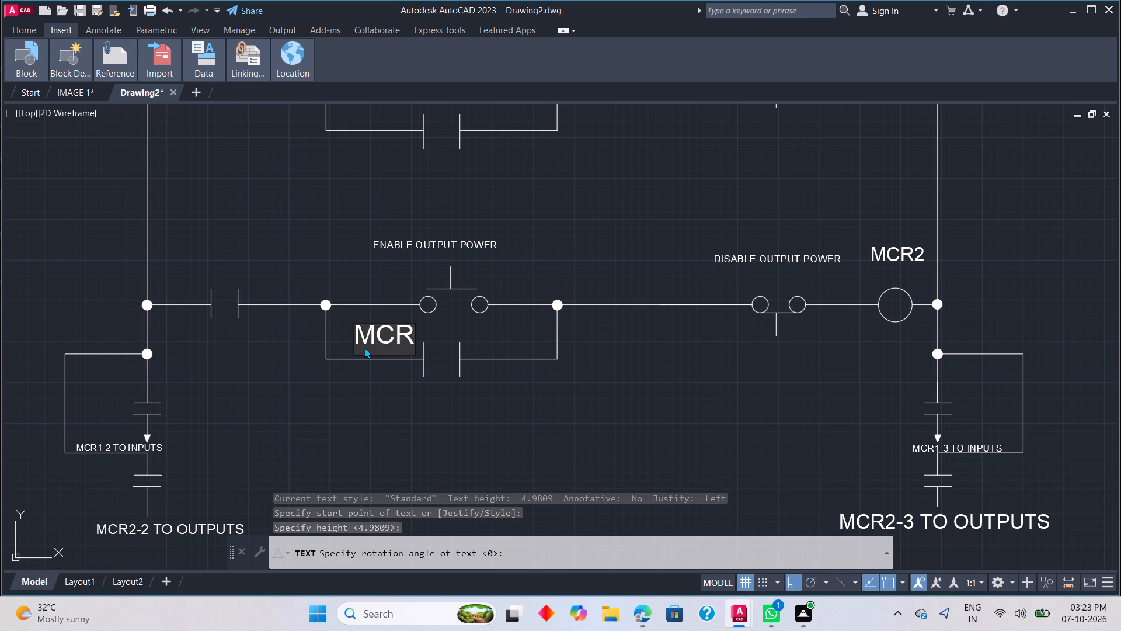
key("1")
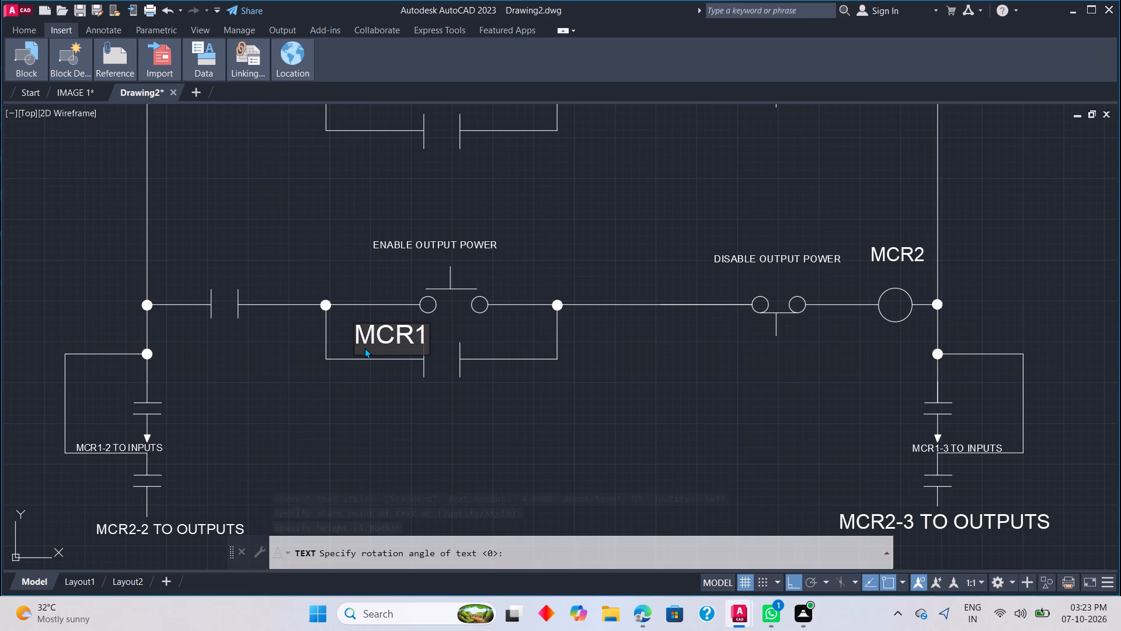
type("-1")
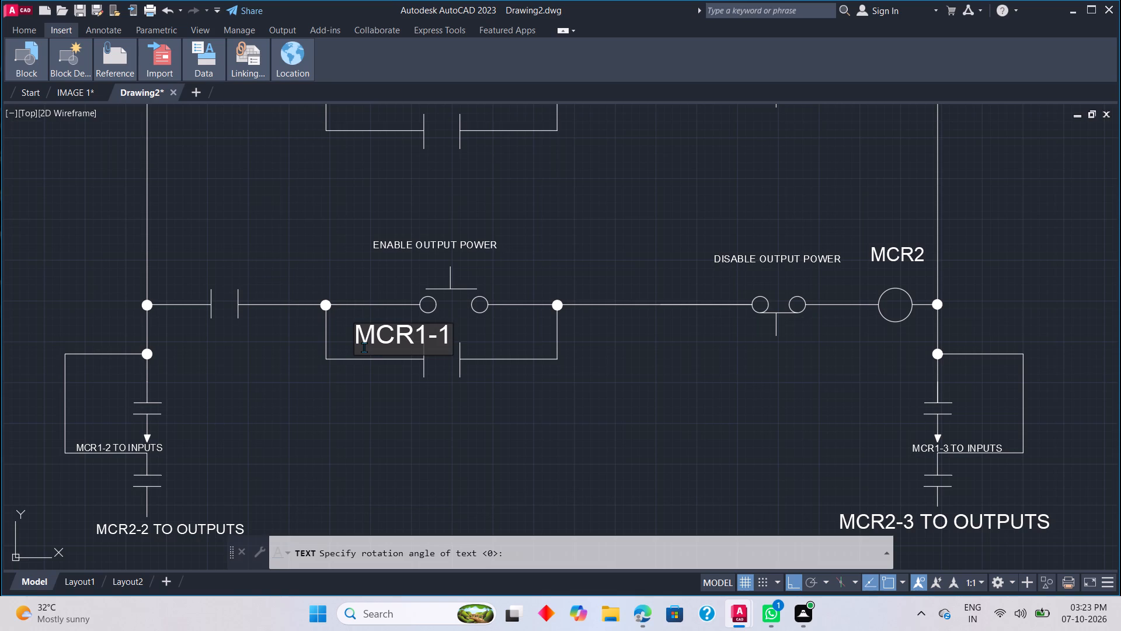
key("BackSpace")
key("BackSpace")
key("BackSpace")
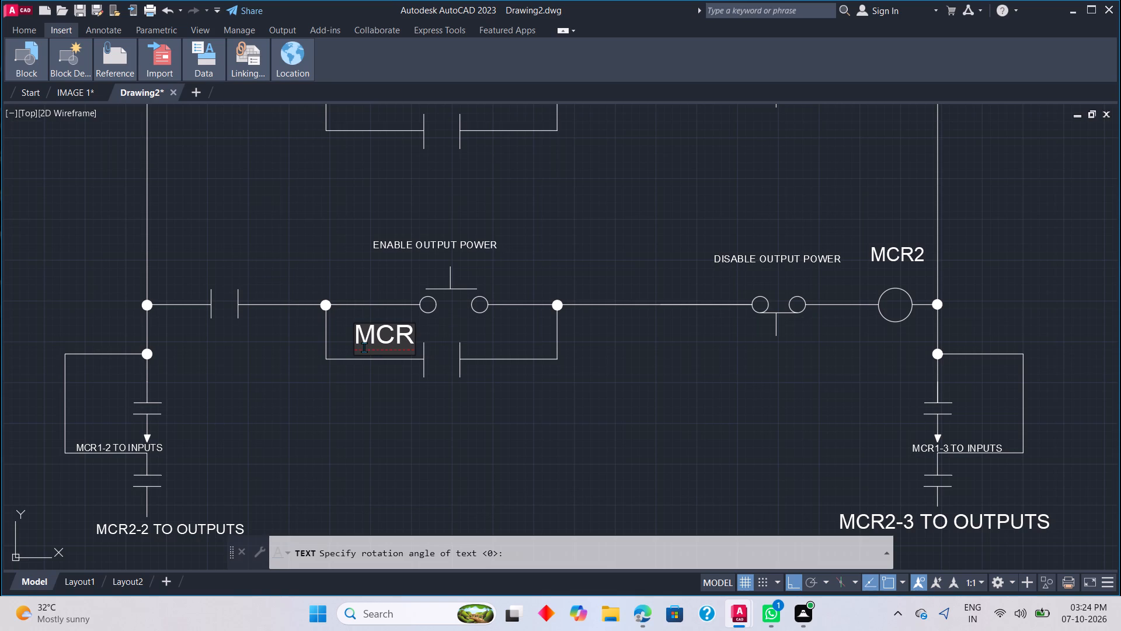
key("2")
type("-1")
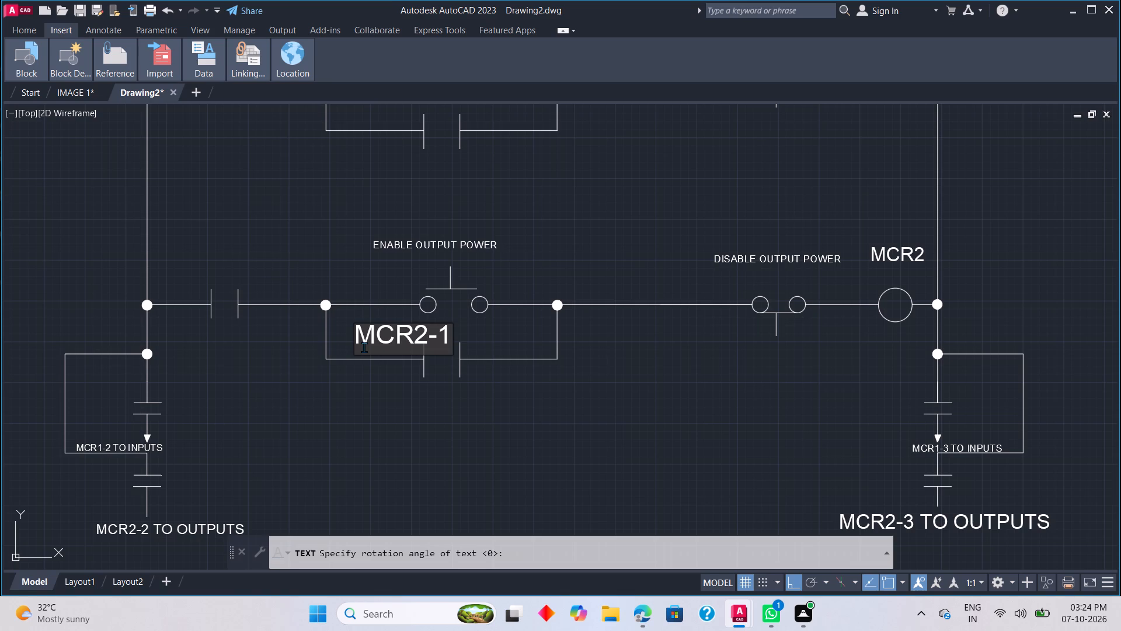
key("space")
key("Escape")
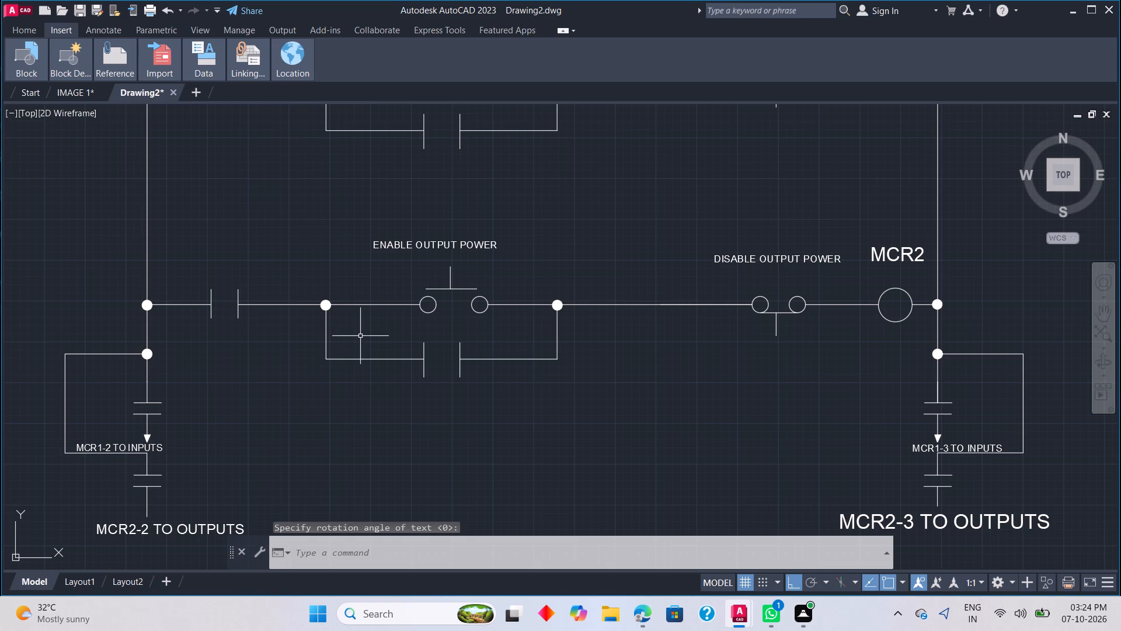
Add the single-line text "MCR2-1", about 5 units high, above the lower parallel branch beneath the ENABLE OUTPUT POWER pushbutton.
key("t")
key("e")
key("x")
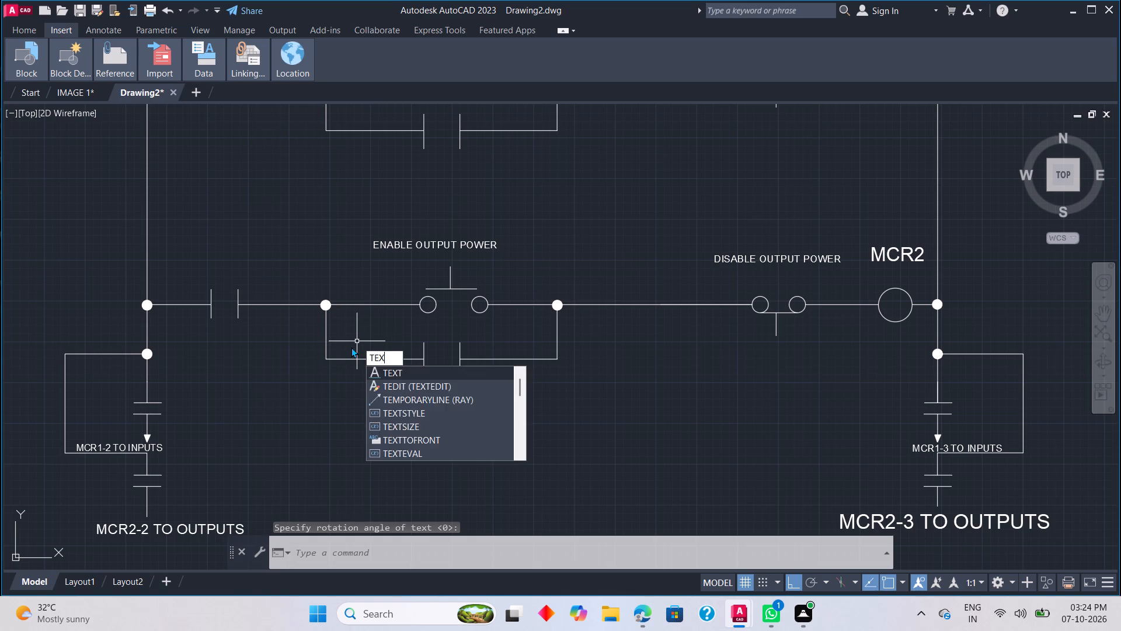
type("T")
key("space")
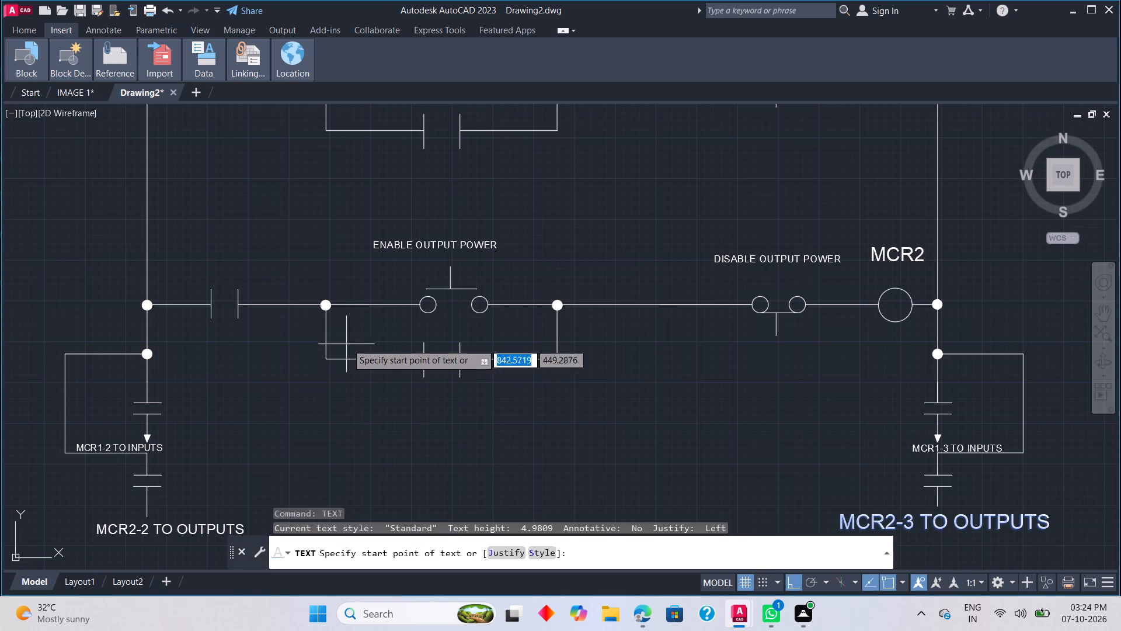
left_click(342, 345)
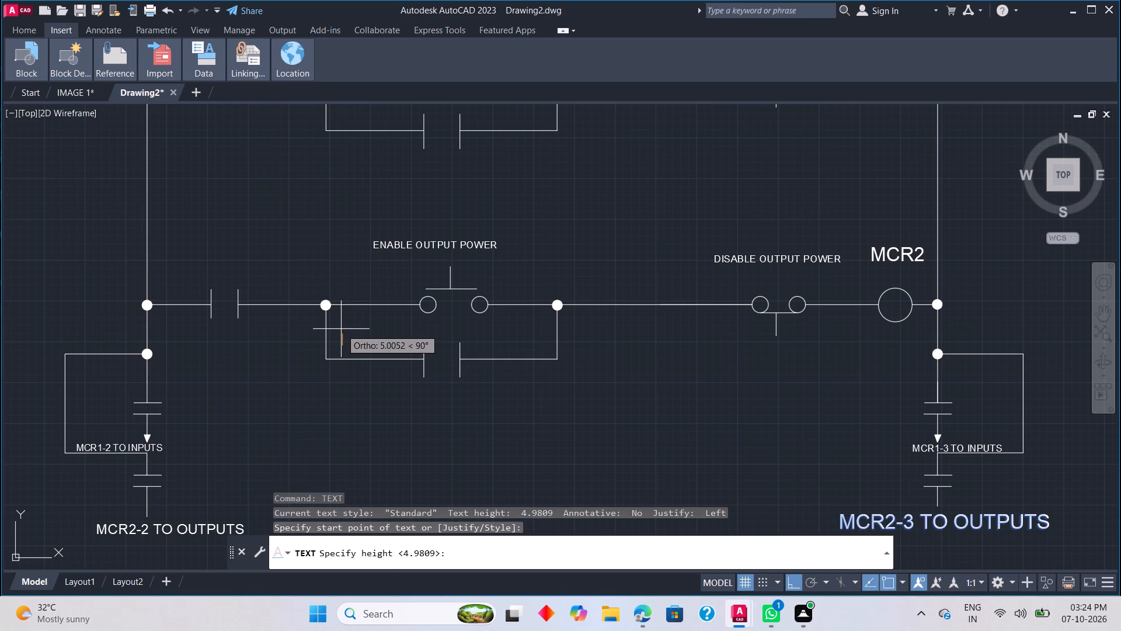
left_click(341, 329)
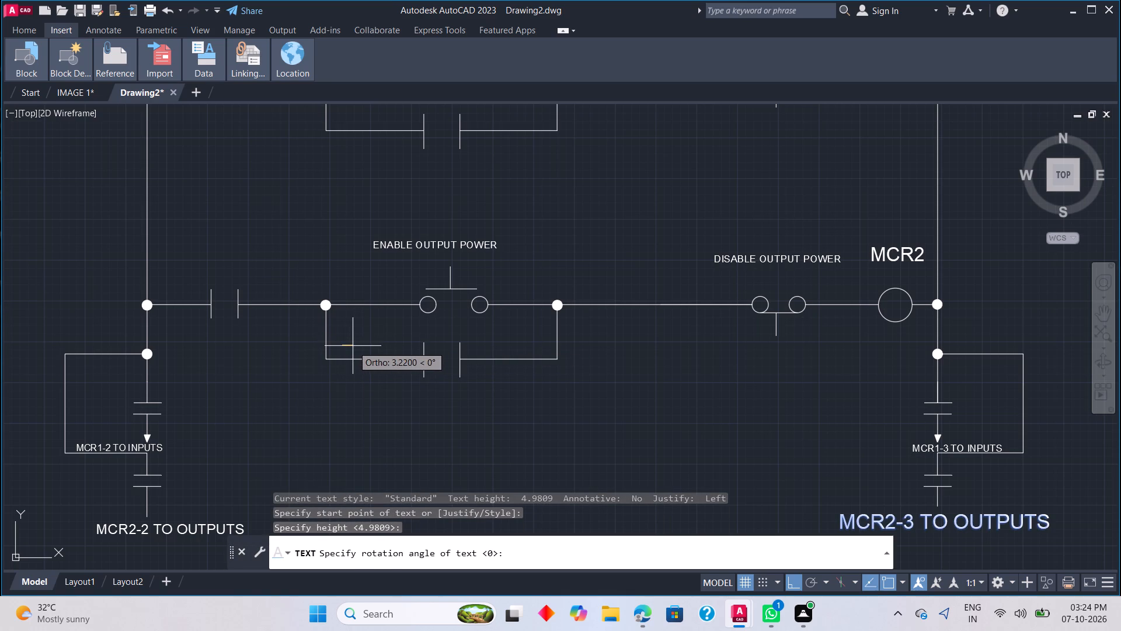
left_click(353, 346)
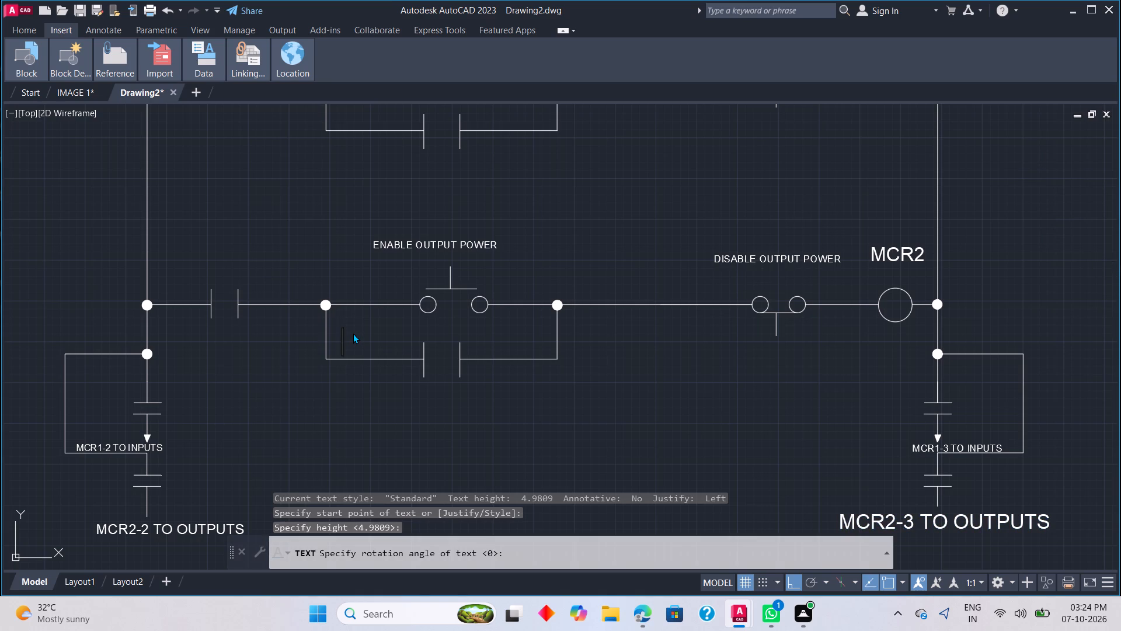
key("m")
type("CR")
key("2")
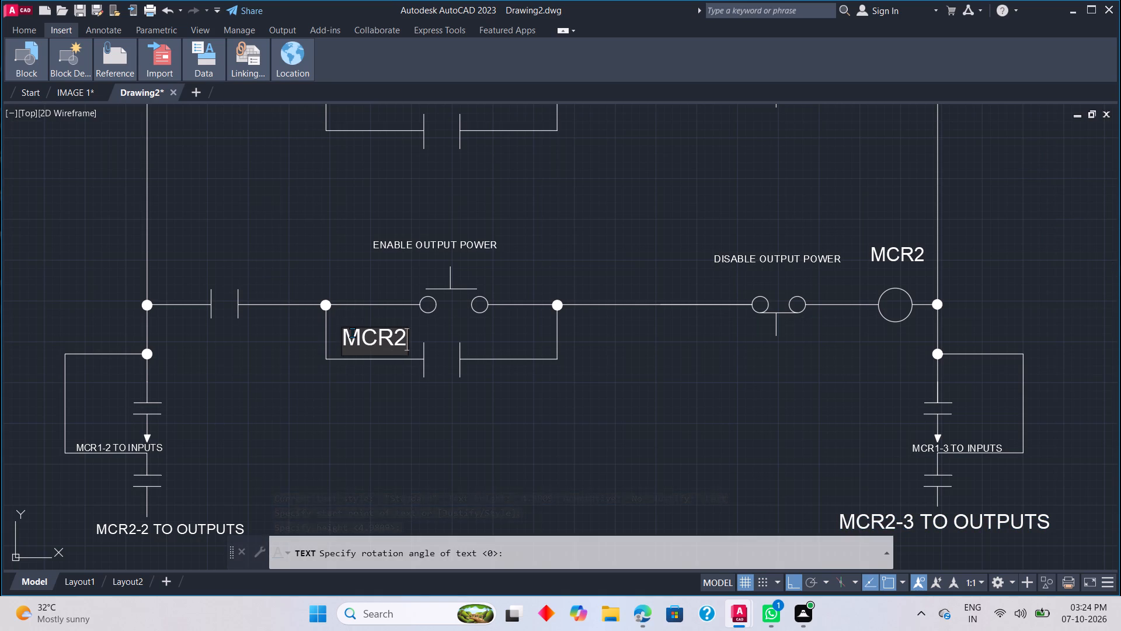
type("-1")
left_click(394, 453)
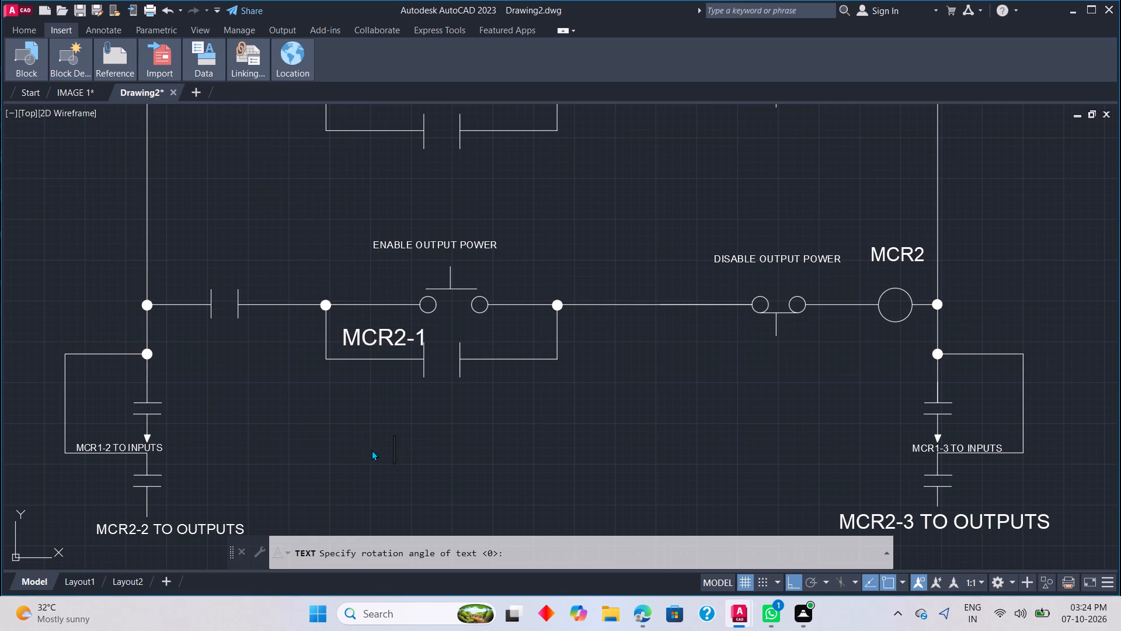
key("Escape")
Turn ortho off and move the MCR2-1 label rightward and slightly up so it sits roughly centred above the branch contact.
scroll(403, 337, "up", 1)
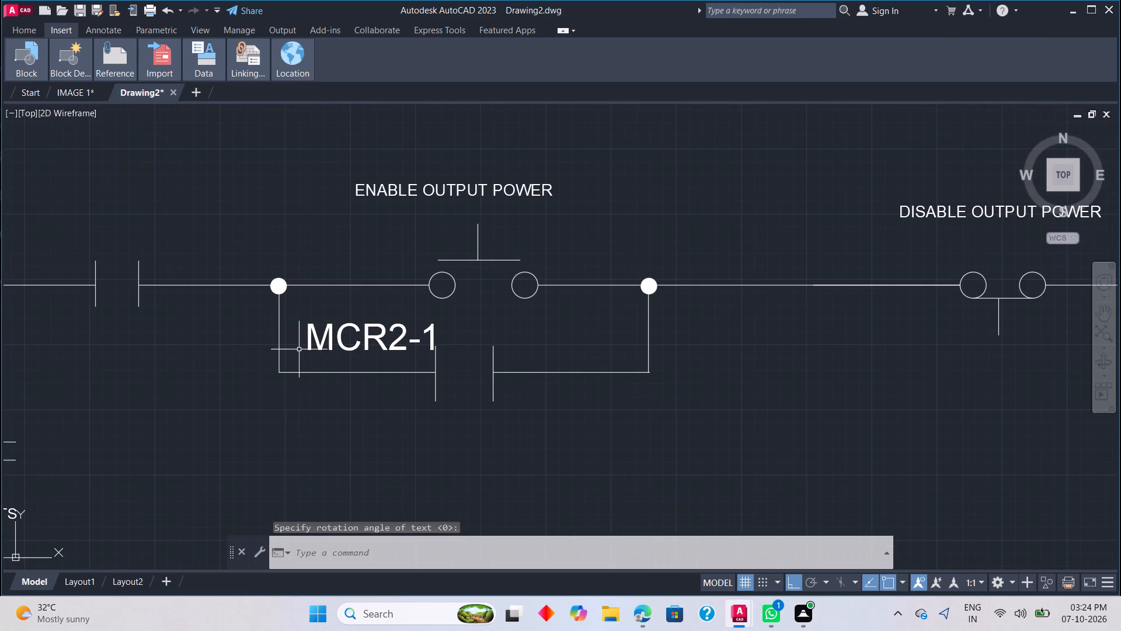
left_click(305, 349)
left_click(307, 350)
key("Escape")
left_click(310, 348)
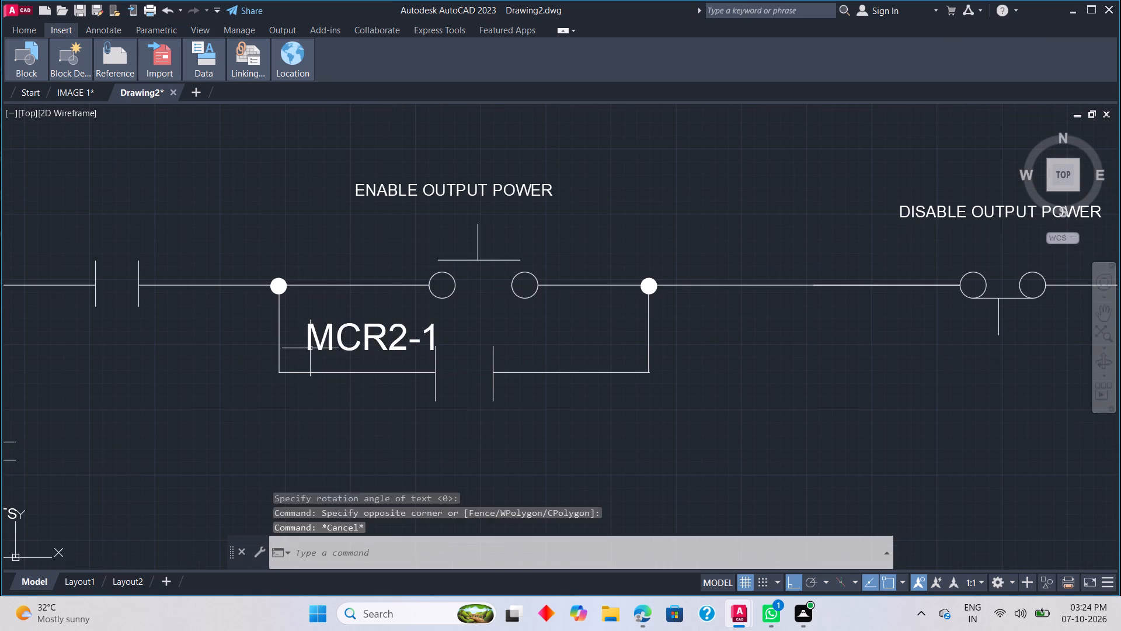
left_click_drag(306, 349, 385, 332)
left_click(385, 332)
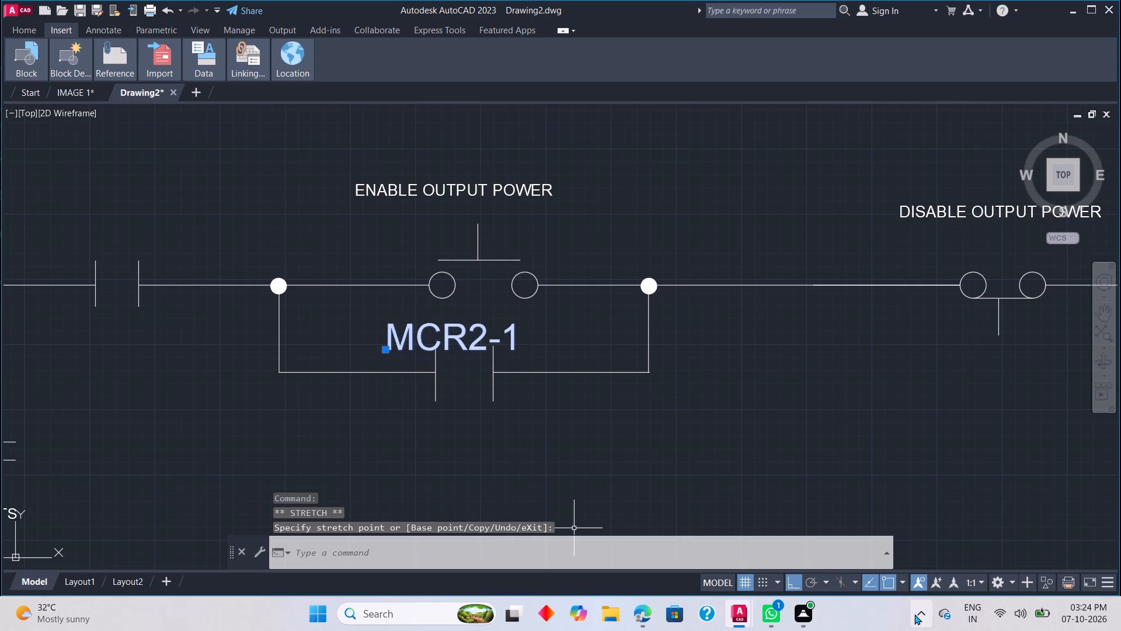
left_click(789, 578)
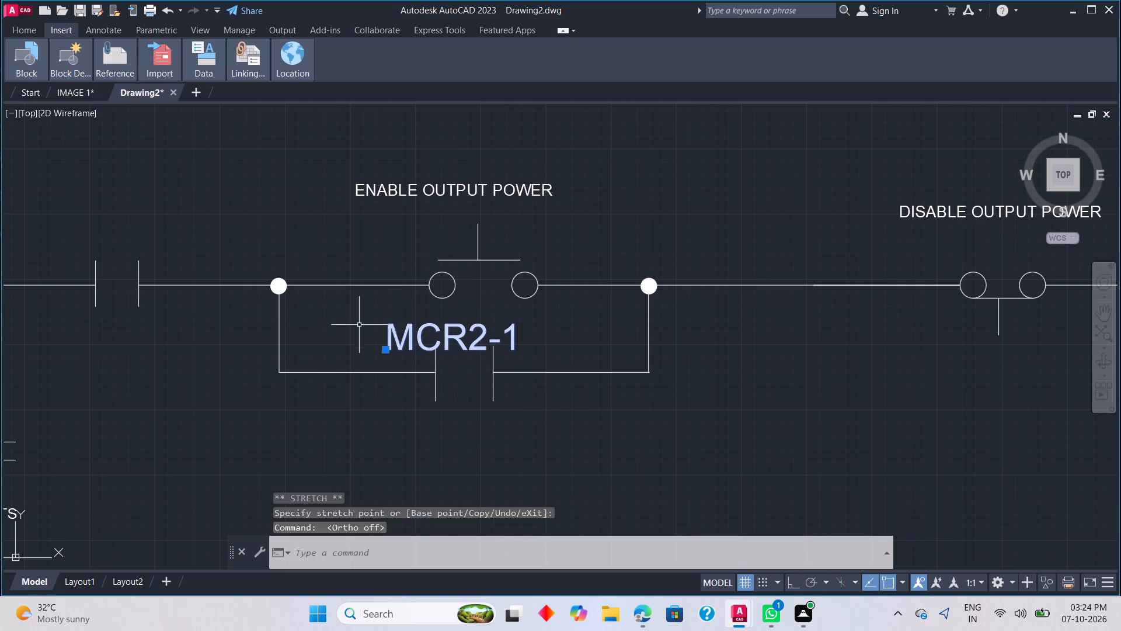
left_click_drag(384, 353, 387, 339)
left_click(387, 339)
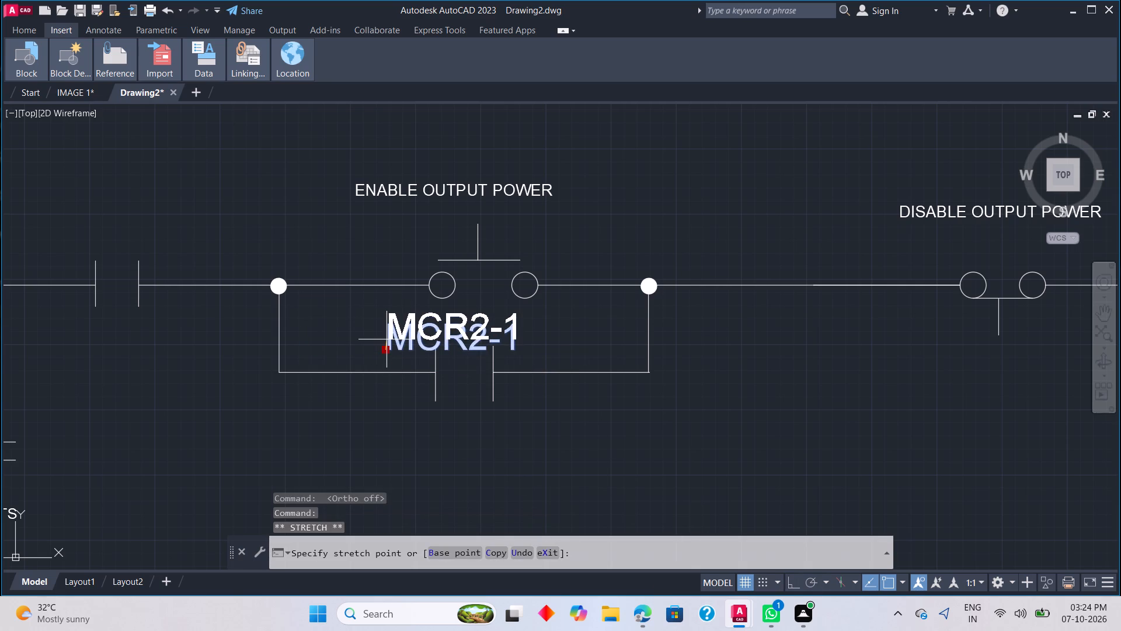
scroll(469, 421, "down", 3)
key("Escape")
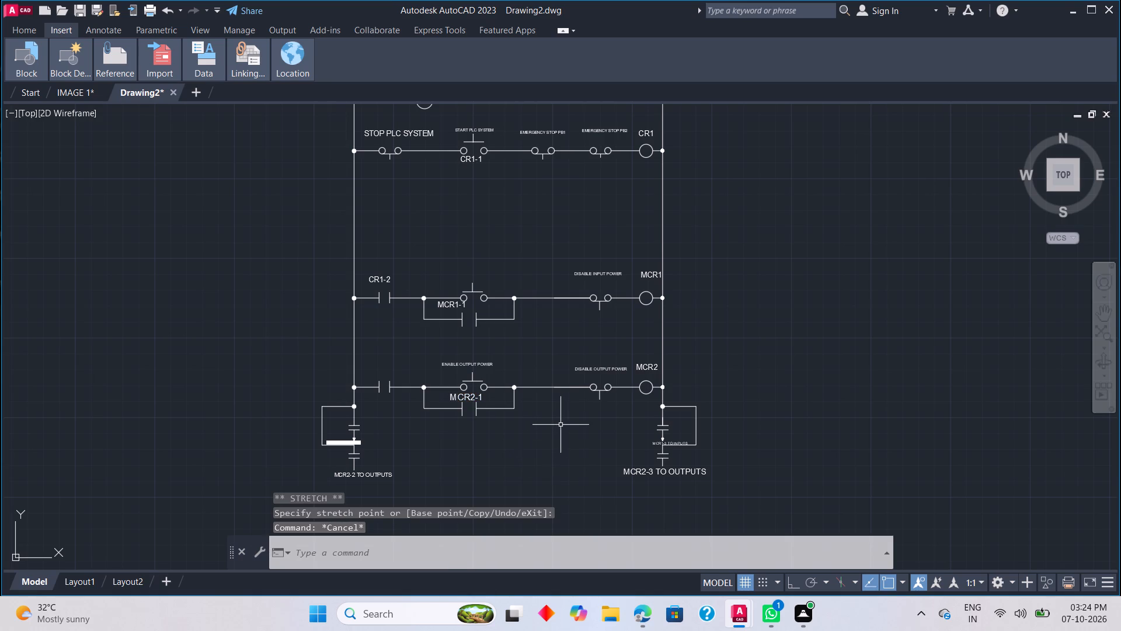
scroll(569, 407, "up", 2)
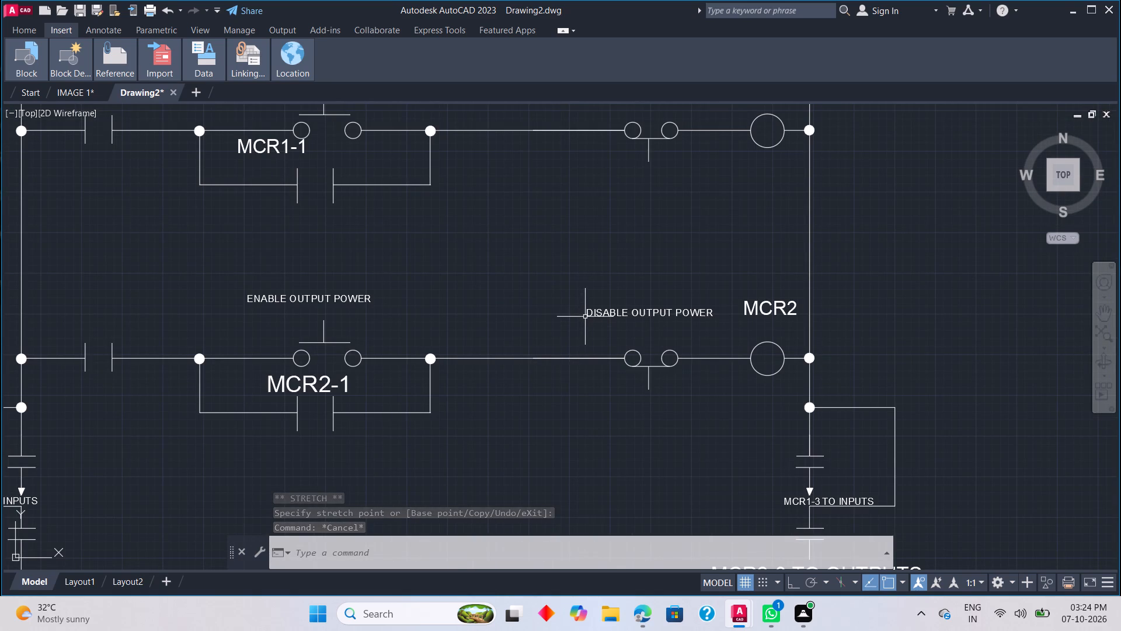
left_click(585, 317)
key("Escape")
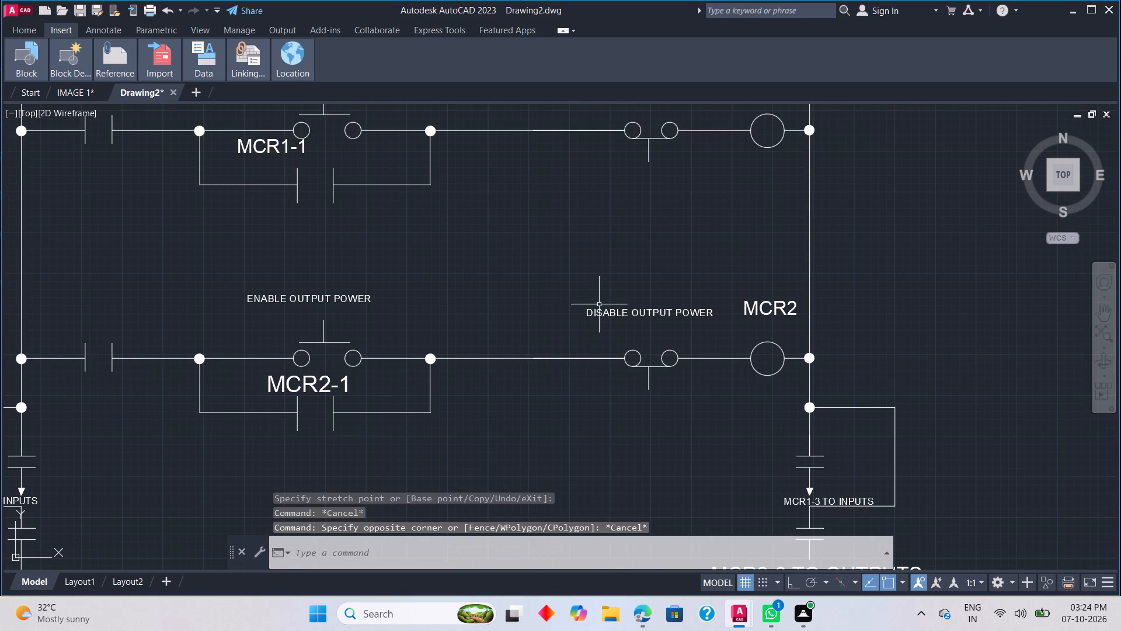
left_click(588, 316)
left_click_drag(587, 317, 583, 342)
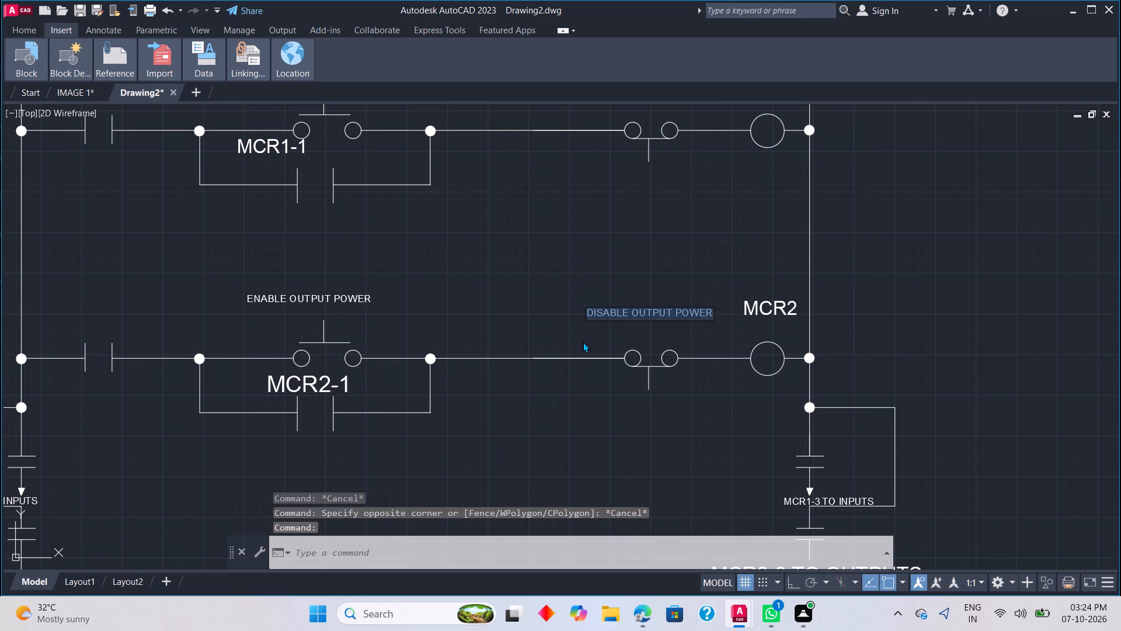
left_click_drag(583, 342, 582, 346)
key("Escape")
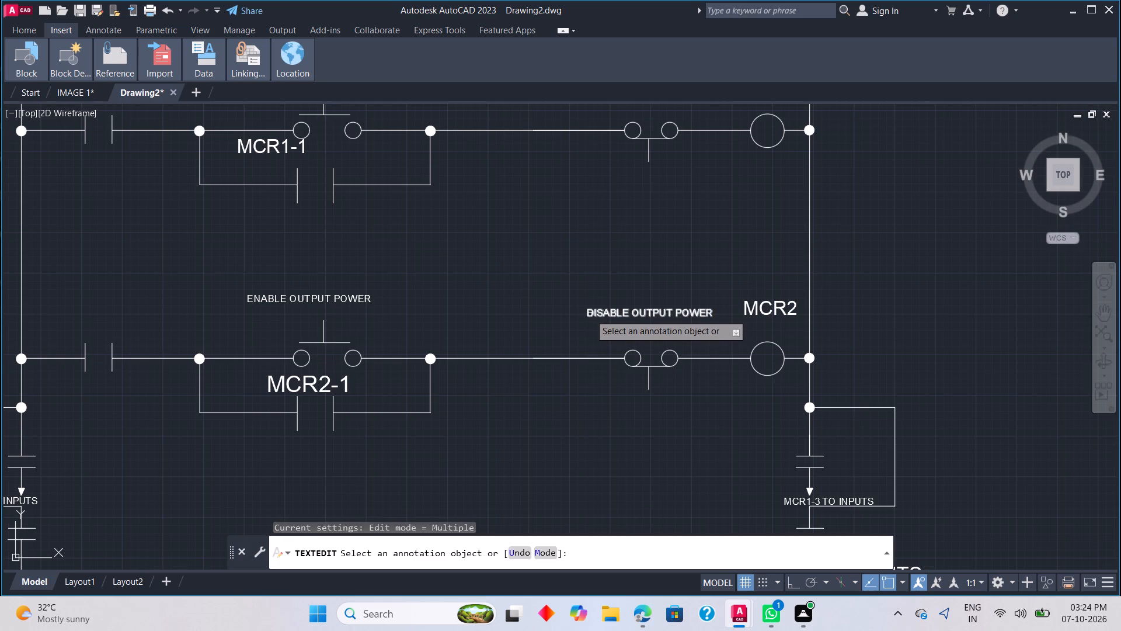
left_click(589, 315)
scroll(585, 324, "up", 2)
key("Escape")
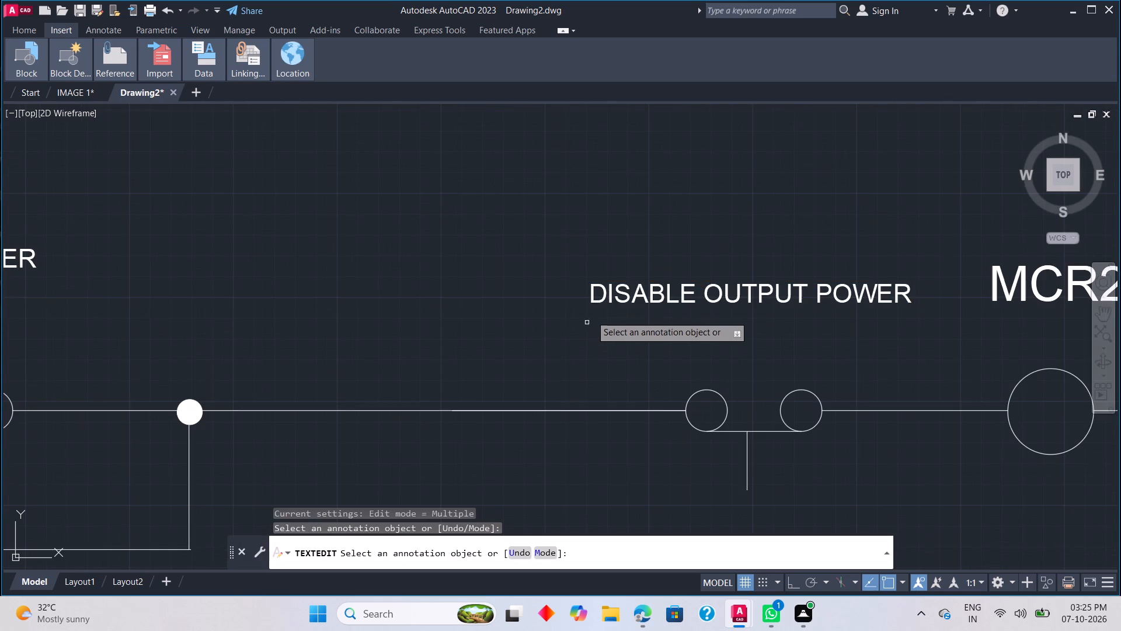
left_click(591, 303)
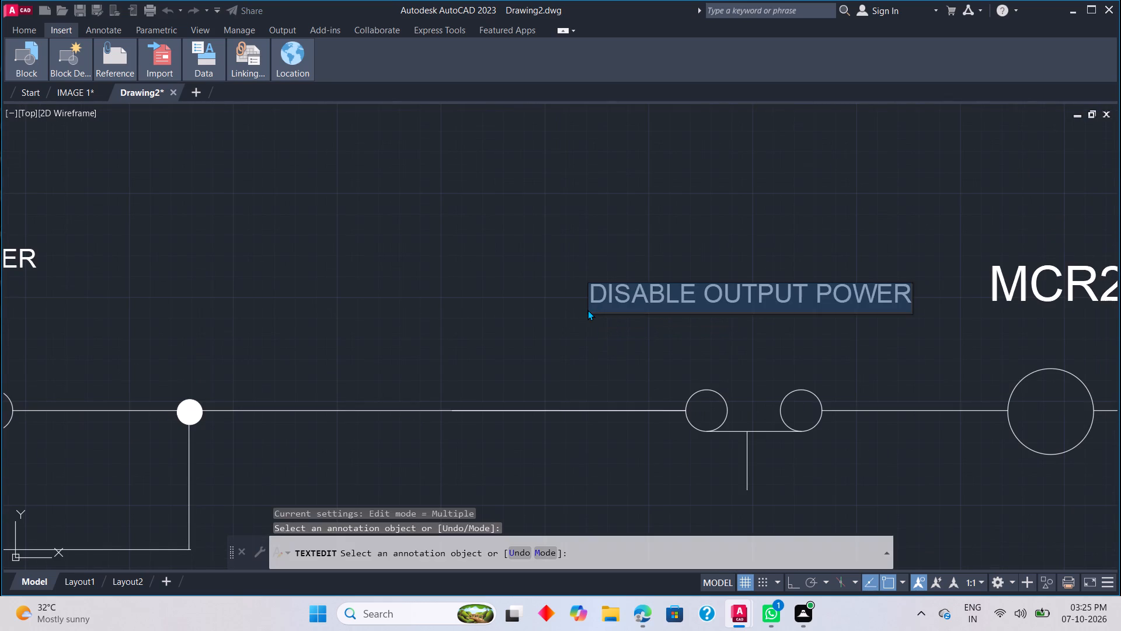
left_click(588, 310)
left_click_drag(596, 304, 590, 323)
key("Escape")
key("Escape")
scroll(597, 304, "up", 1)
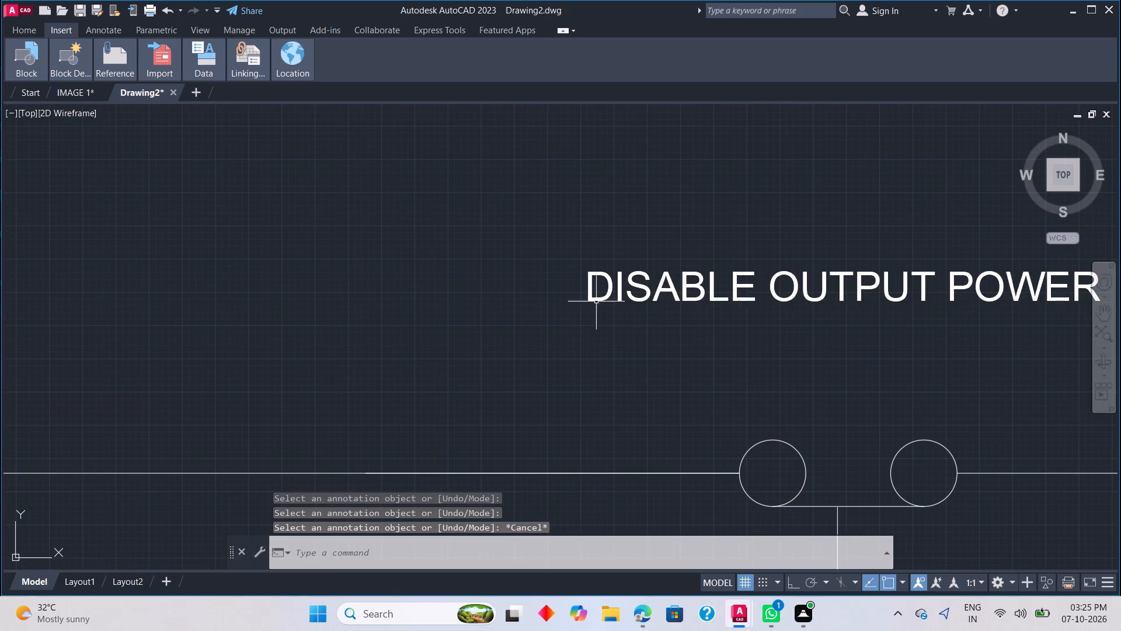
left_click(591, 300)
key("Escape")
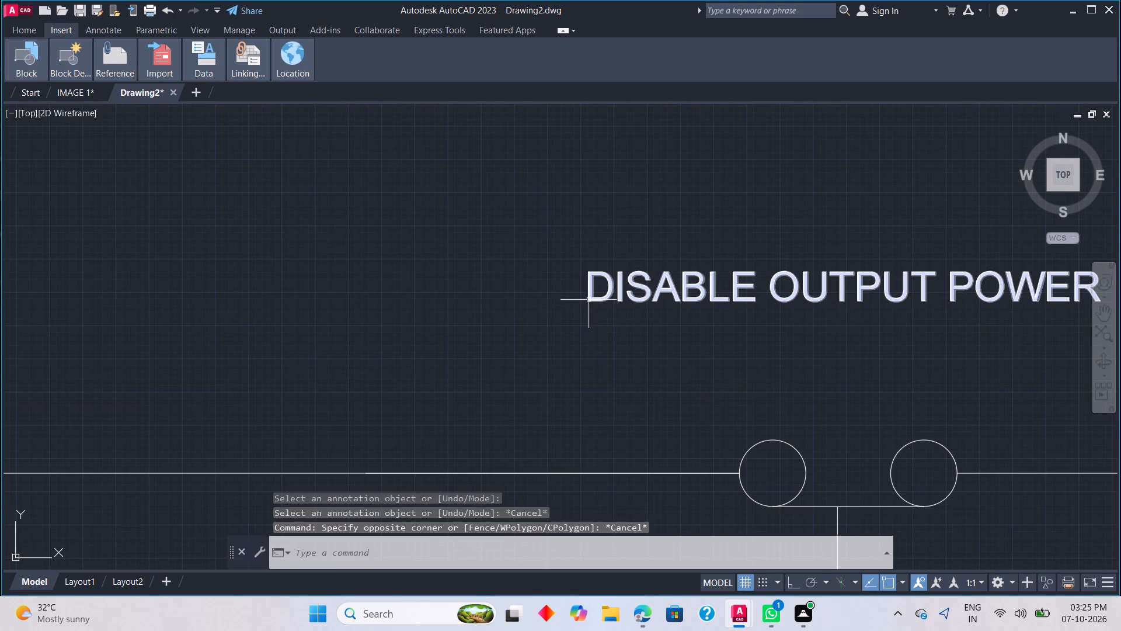
Move the DISABLE OUTPUT POWER label down and slightly left so it sits just above its pushbutton contact.
left_click(588, 300)
left_click_drag(588, 304, 556, 400)
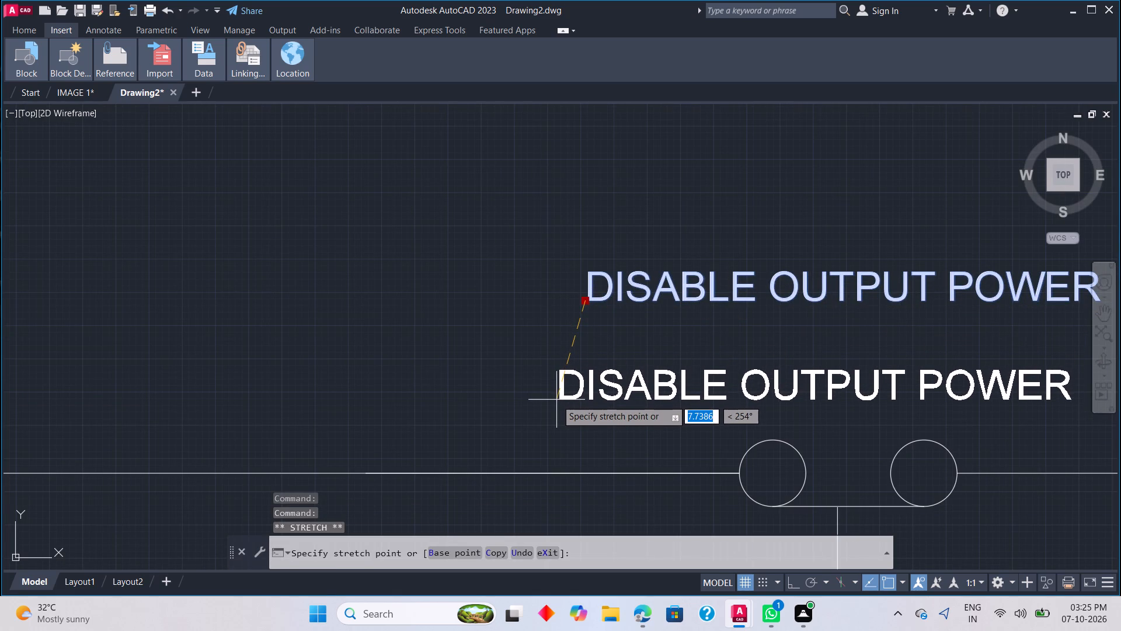
left_click_drag(556, 400, 549, 417)
left_click(549, 417)
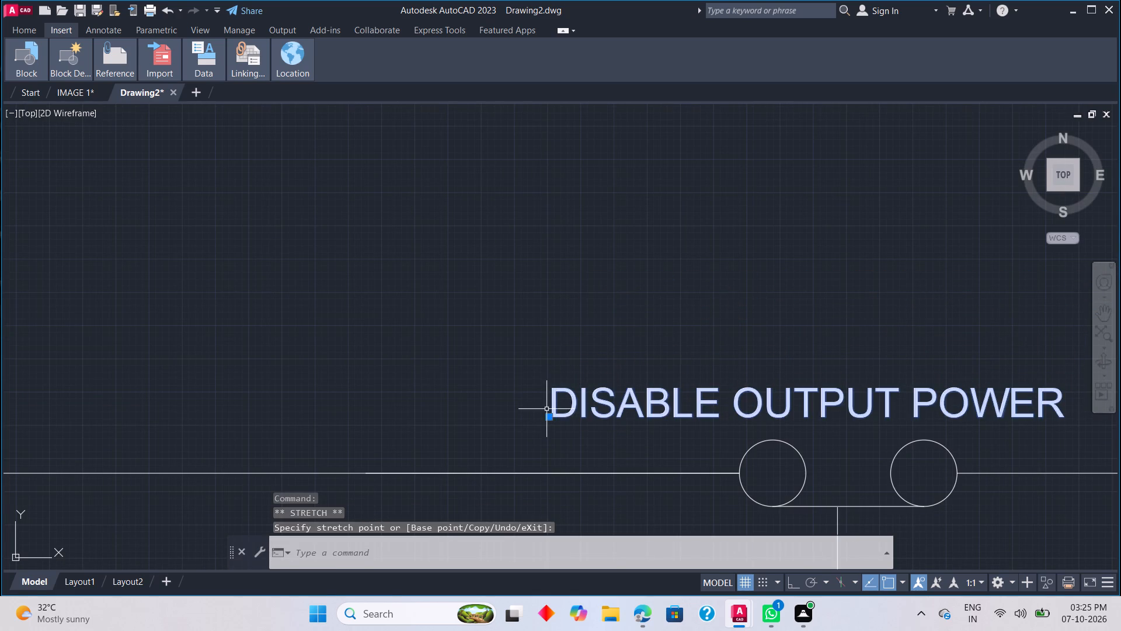
Move the ENABLE OUTPUT POWER label down and slightly right so it sits roughly centred just above its pushbutton's stem.
scroll(546, 409, "down", 3)
scroll(189, 380, "up", 2)
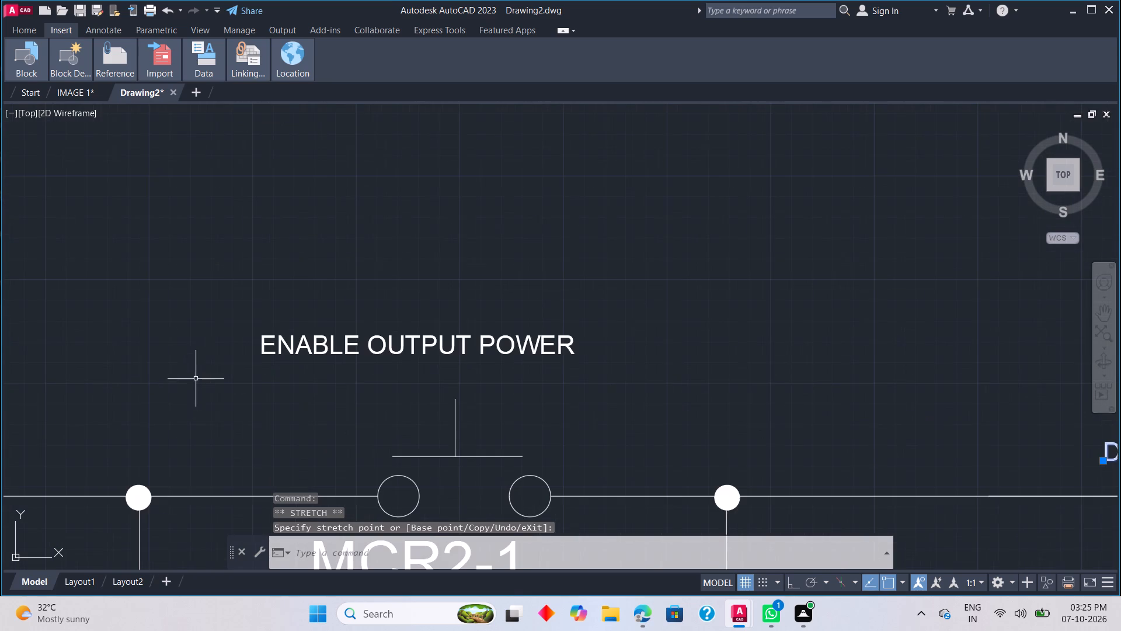
left_click(262, 353)
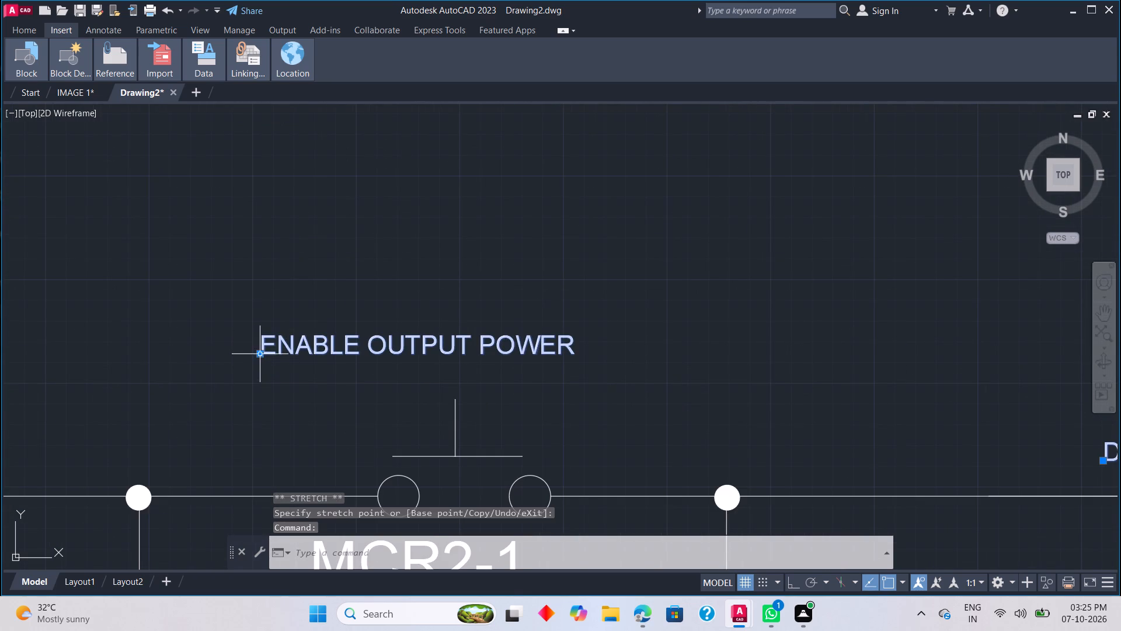
left_click_drag(260, 355, 282, 398)
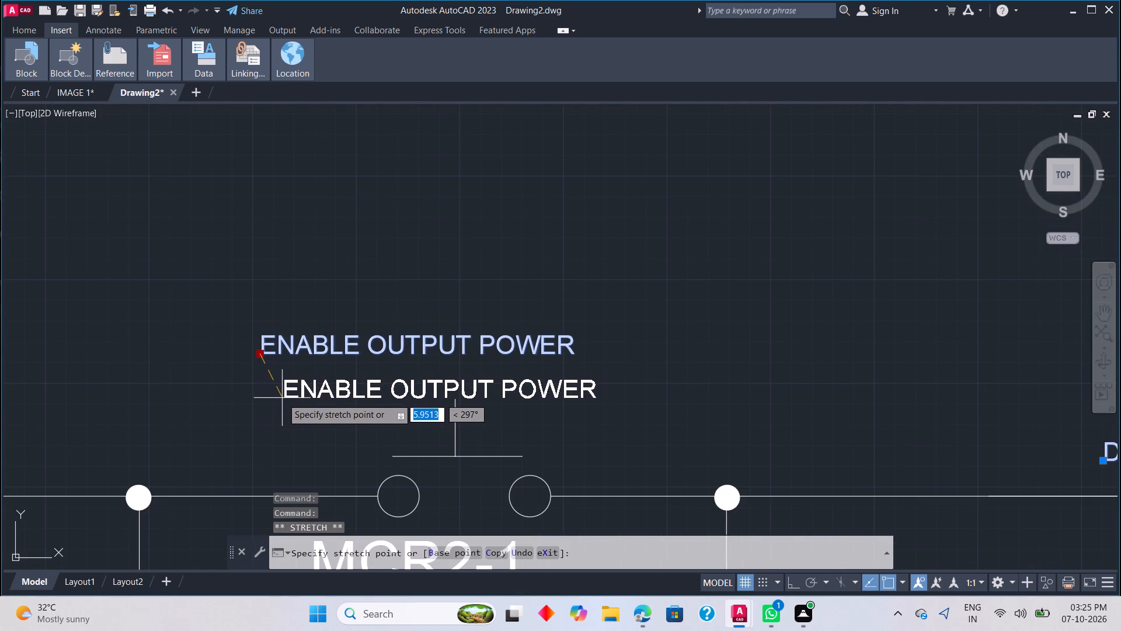
left_click_drag(282, 398, 301, 400)
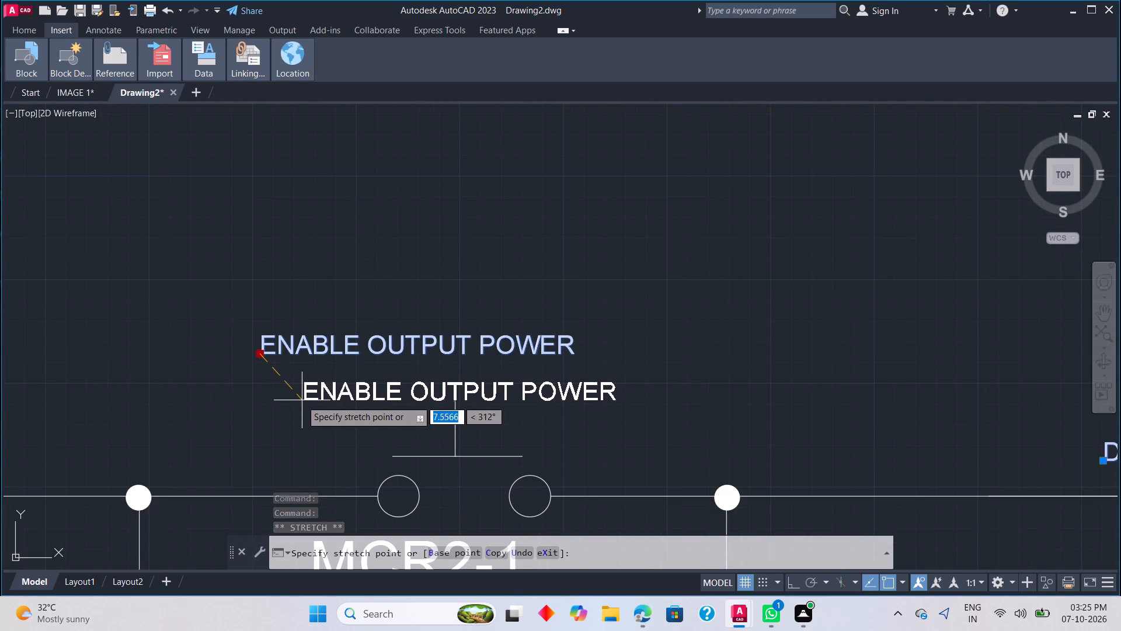
left_click_drag(301, 400, 297, 401)
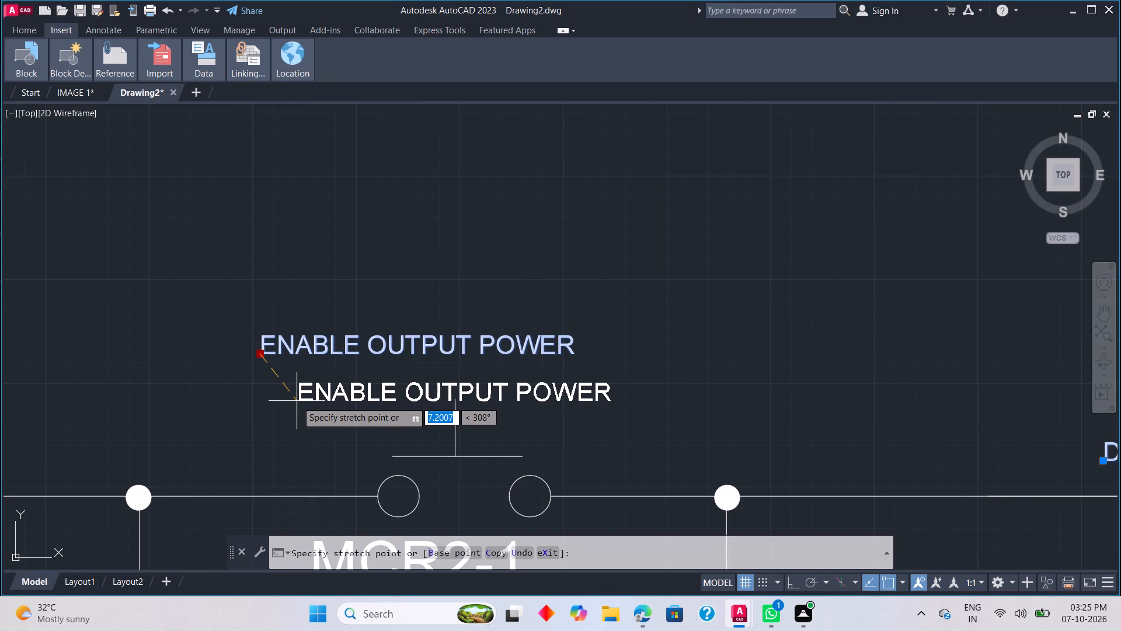
left_click(297, 401)
scroll(388, 315, "down", 1)
scroll(440, 334, "up", 1)
scroll(440, 334, "down", 3)
scroll(446, 331, "up", 2)
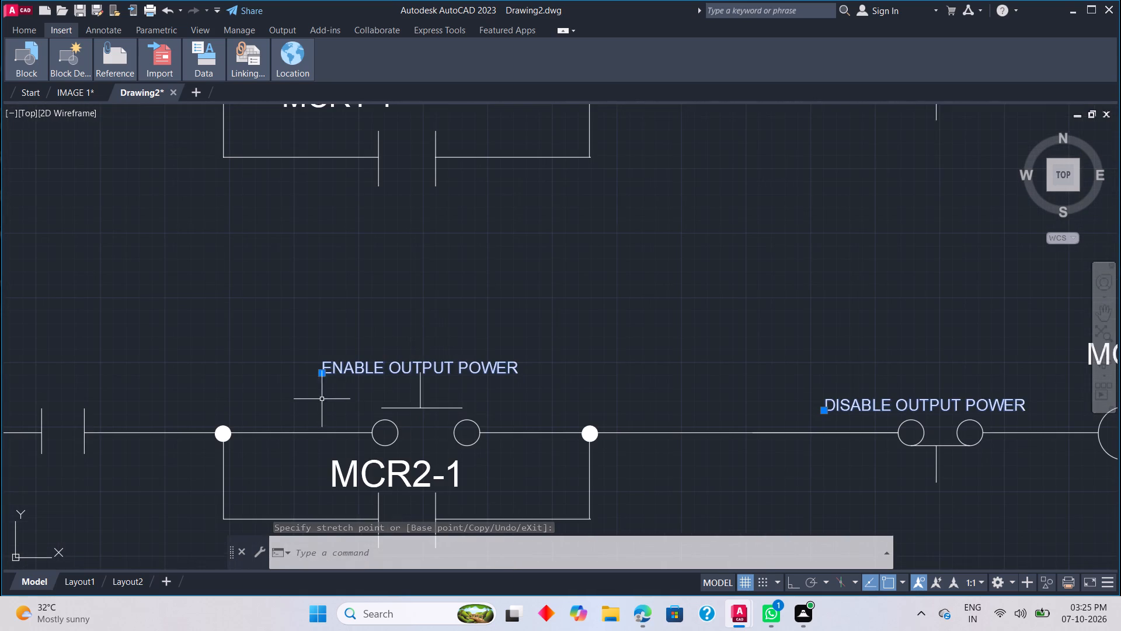
left_click_drag(323, 377, 328, 362)
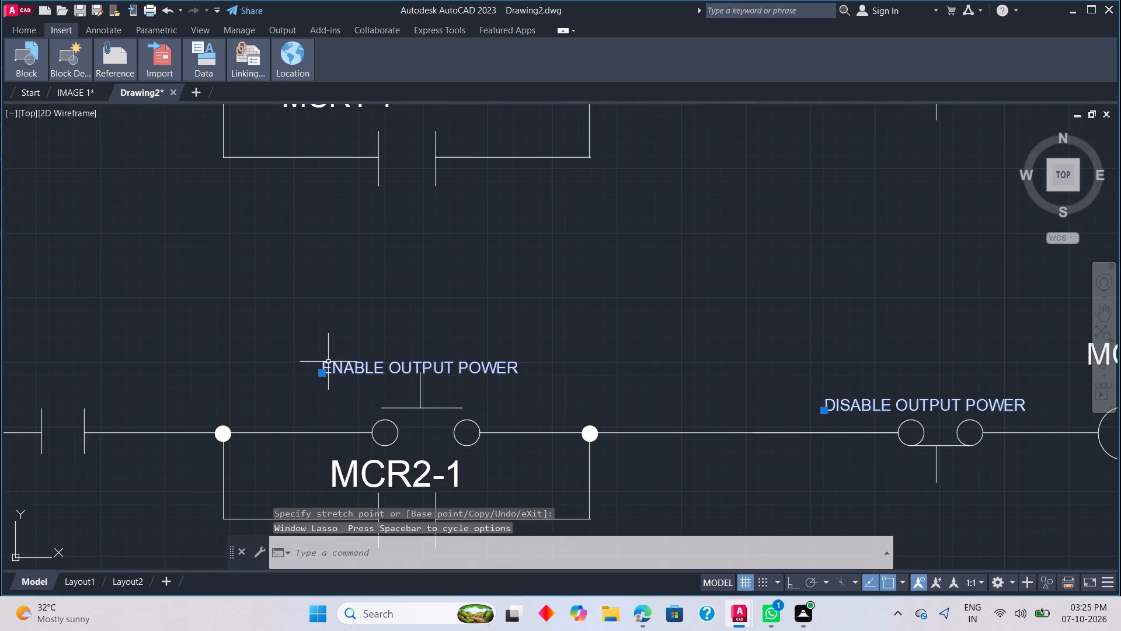
left_click_drag(323, 375, 322, 372)
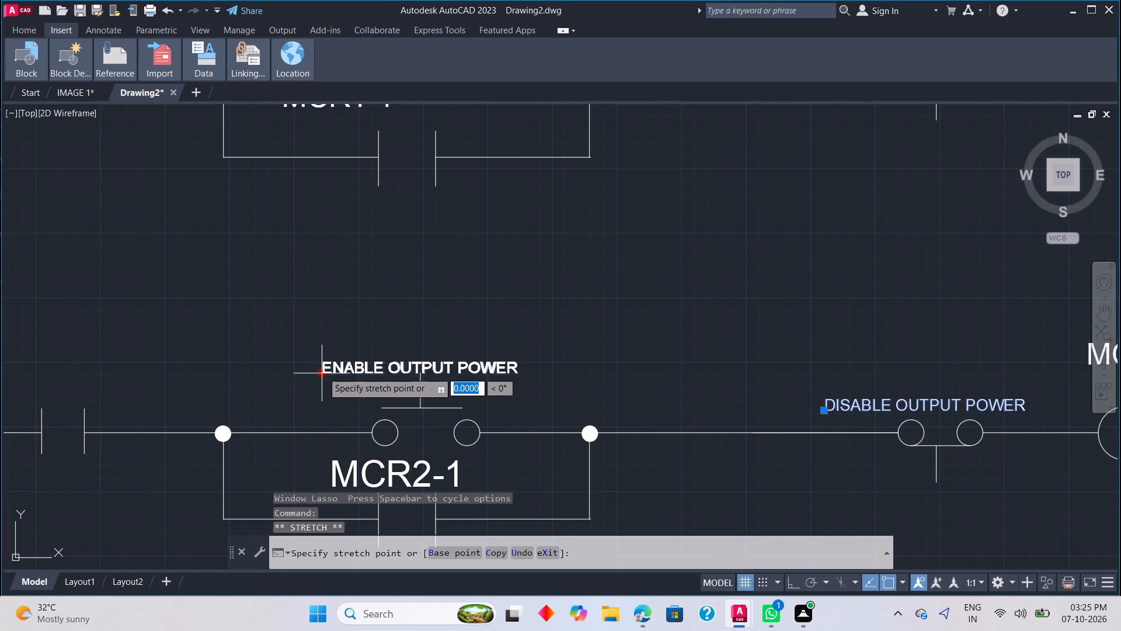
left_click_drag(322, 372, 324, 371)
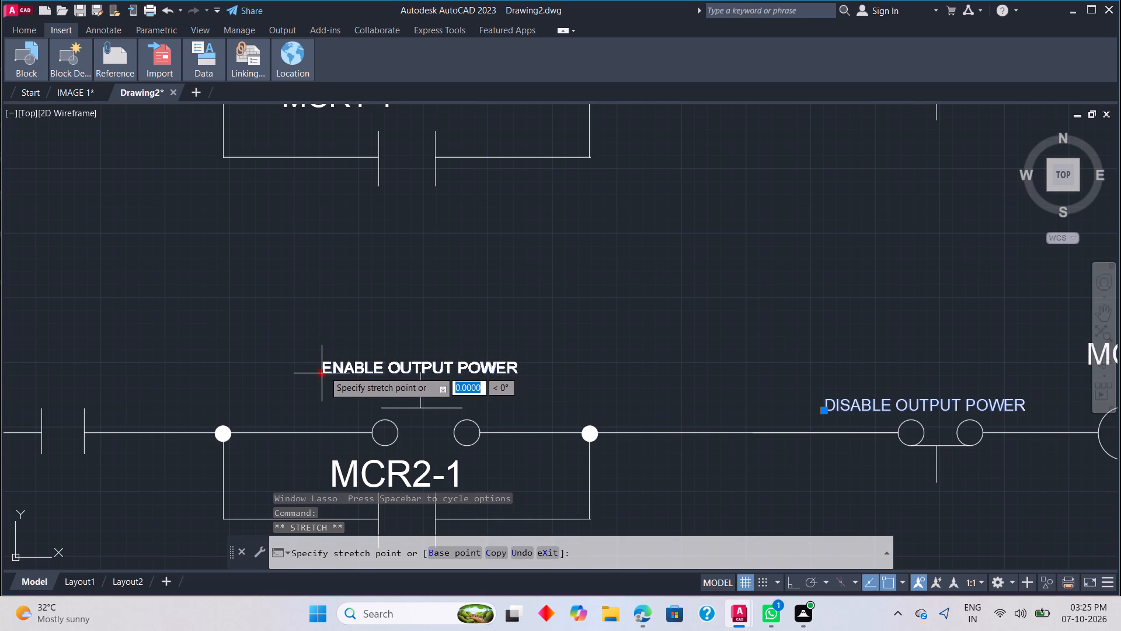
left_click_drag(324, 371, 323, 366)
left_click(323, 366)
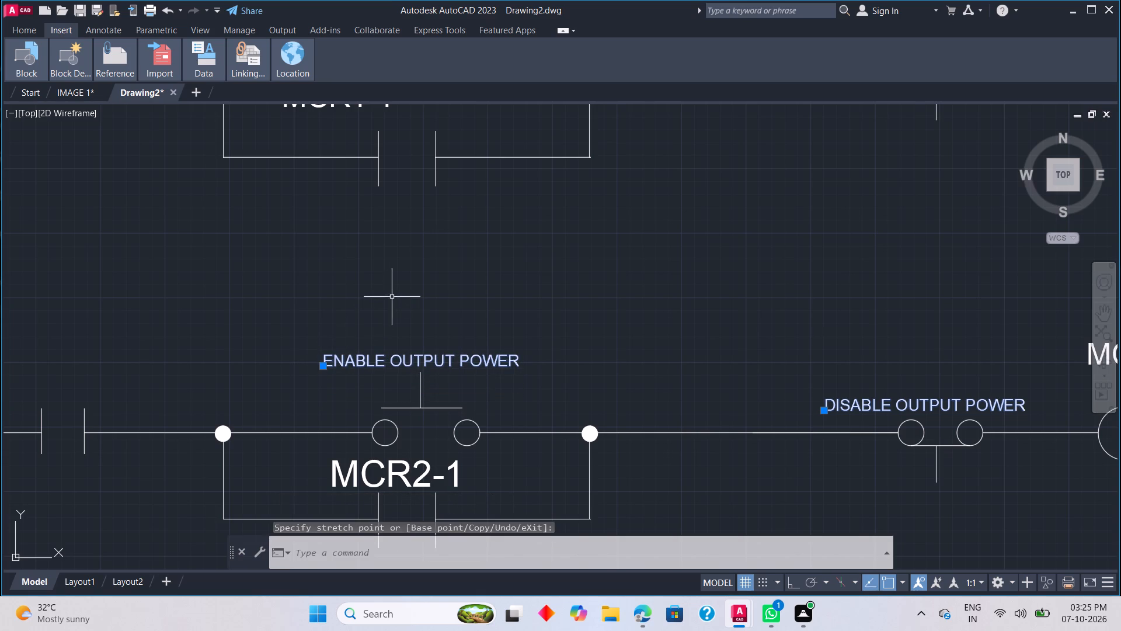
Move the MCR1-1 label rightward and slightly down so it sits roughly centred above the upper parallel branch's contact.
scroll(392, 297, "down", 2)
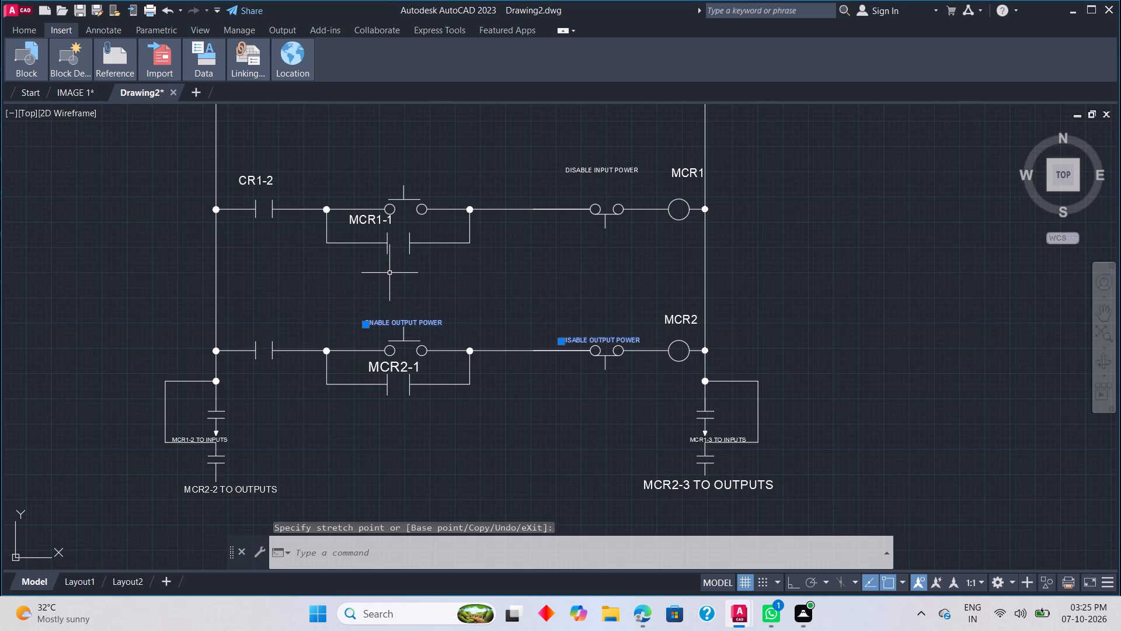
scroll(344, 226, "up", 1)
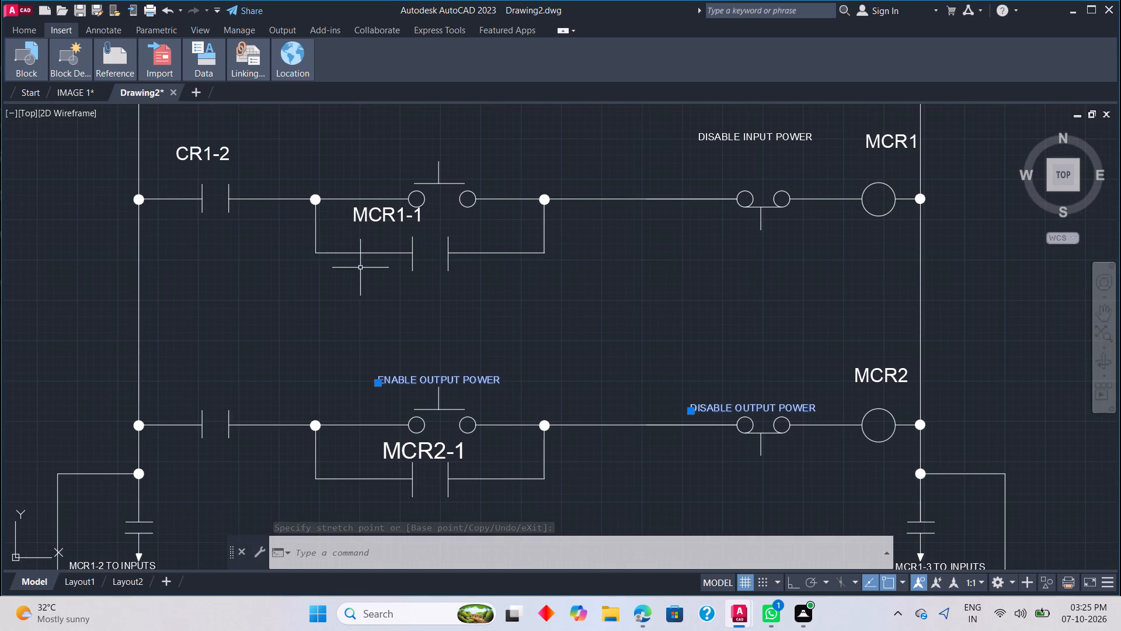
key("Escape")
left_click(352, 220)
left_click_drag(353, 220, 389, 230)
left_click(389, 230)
Erase the vertical stem below the DISABLE OUTPUT POWER contact together with the still-selected MCR1-1 label.
scroll(546, 295, "down", 2)
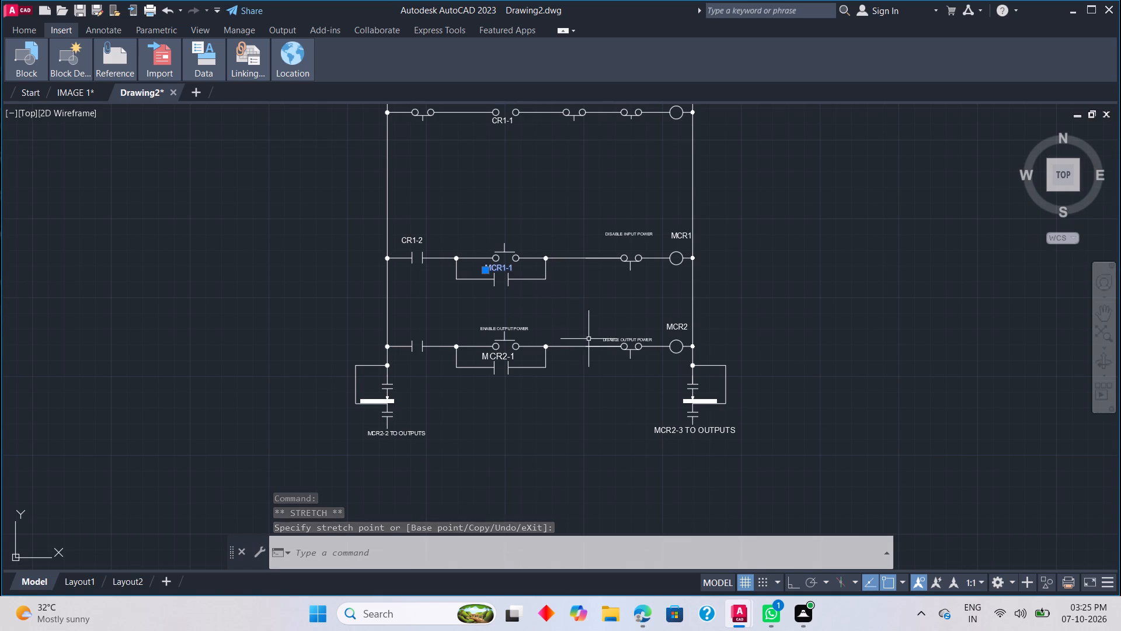
scroll(630, 371, "up", 1)
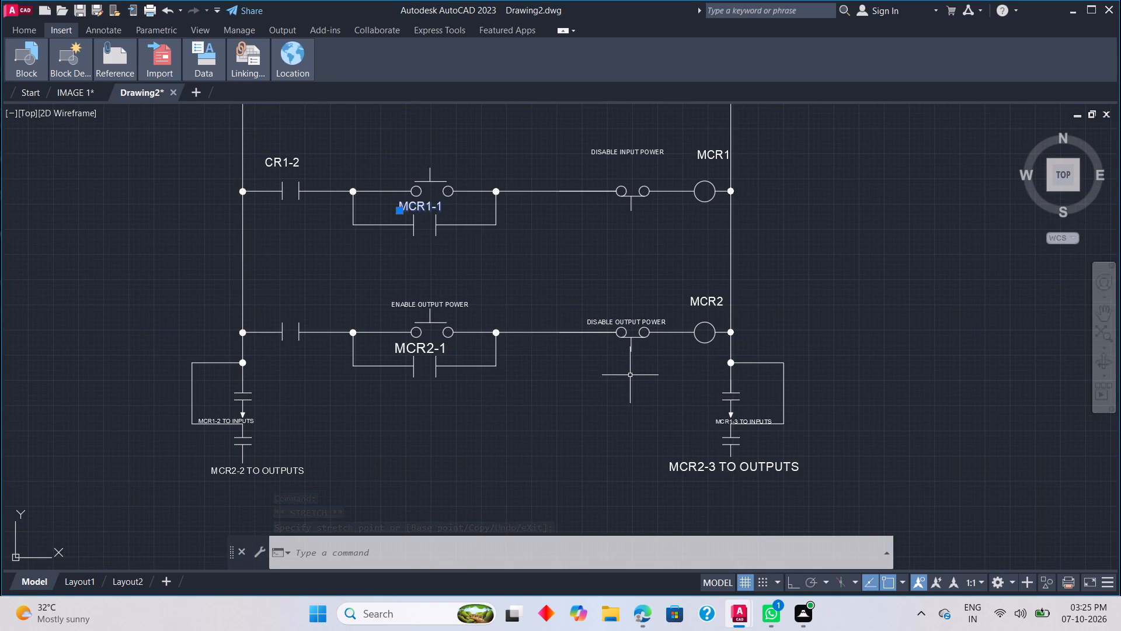
scroll(632, 377, "up", 2)
left_click(629, 299)
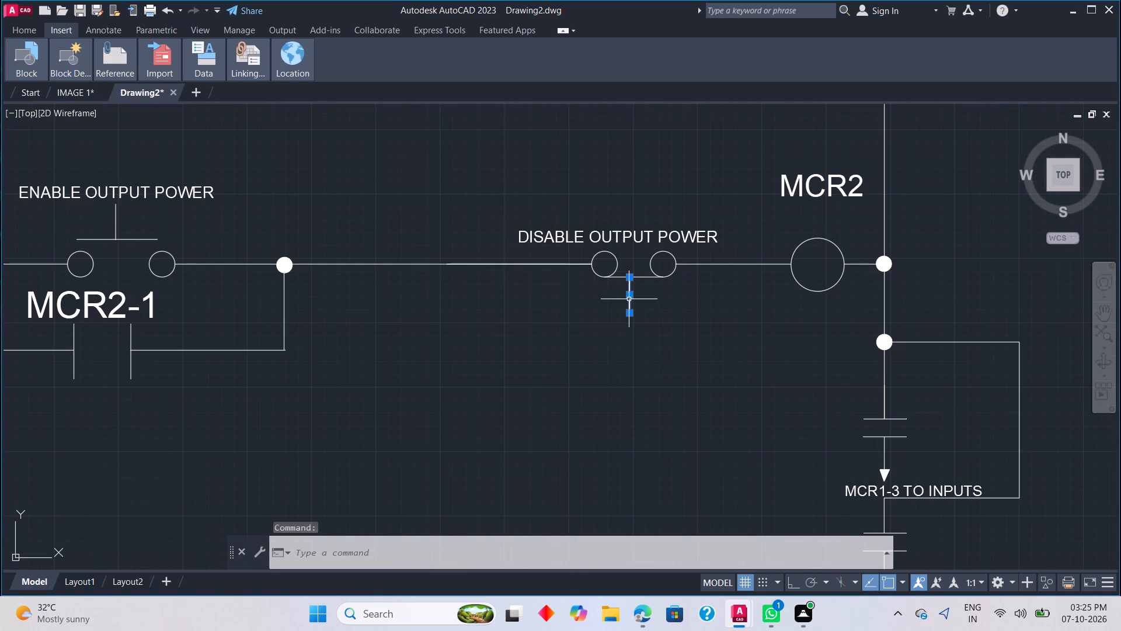
key("Delete")
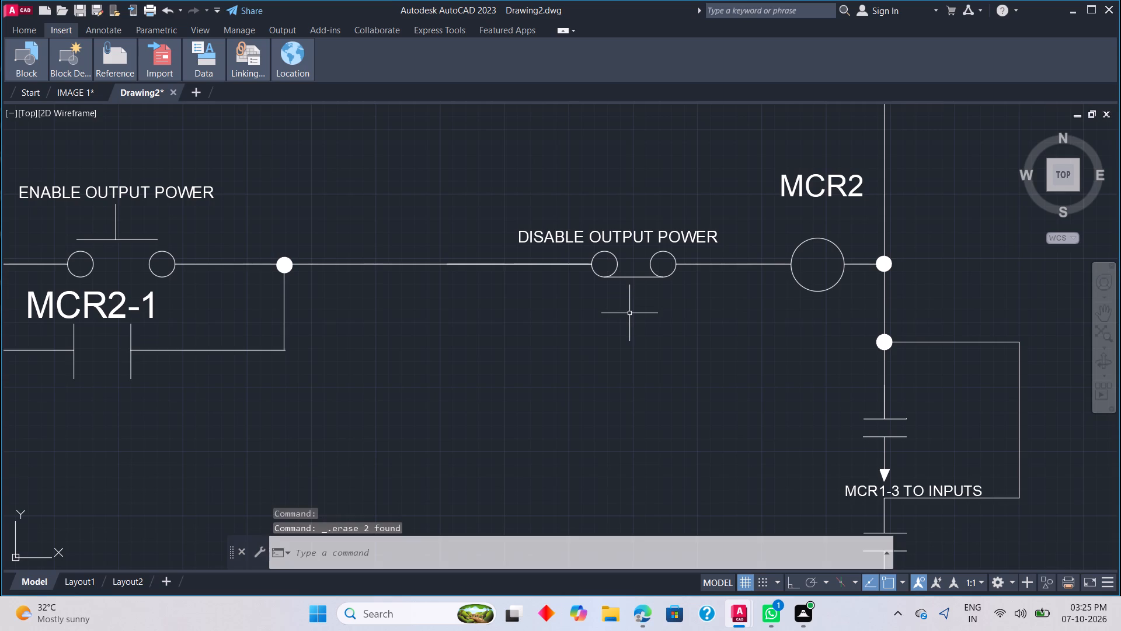
Draw a vertical line about 5 units long upward from the middle of the DISABLE OUTPUT POWER contact bar, between its two circles.
type("L")
key("space")
left_click(632, 278)
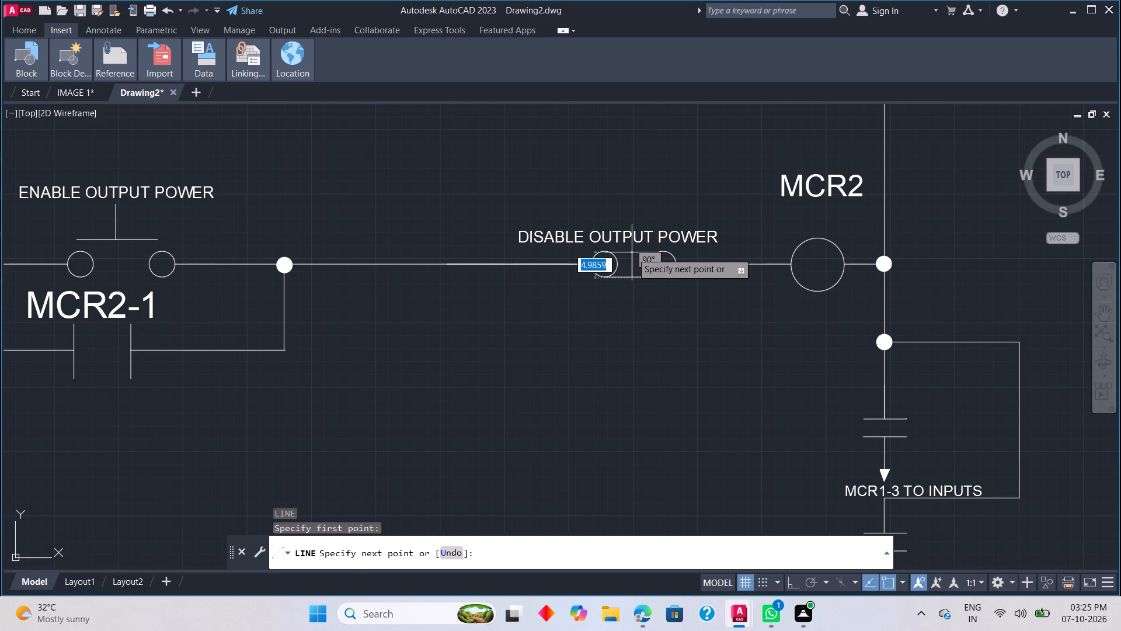
left_click(632, 252)
key("Escape")
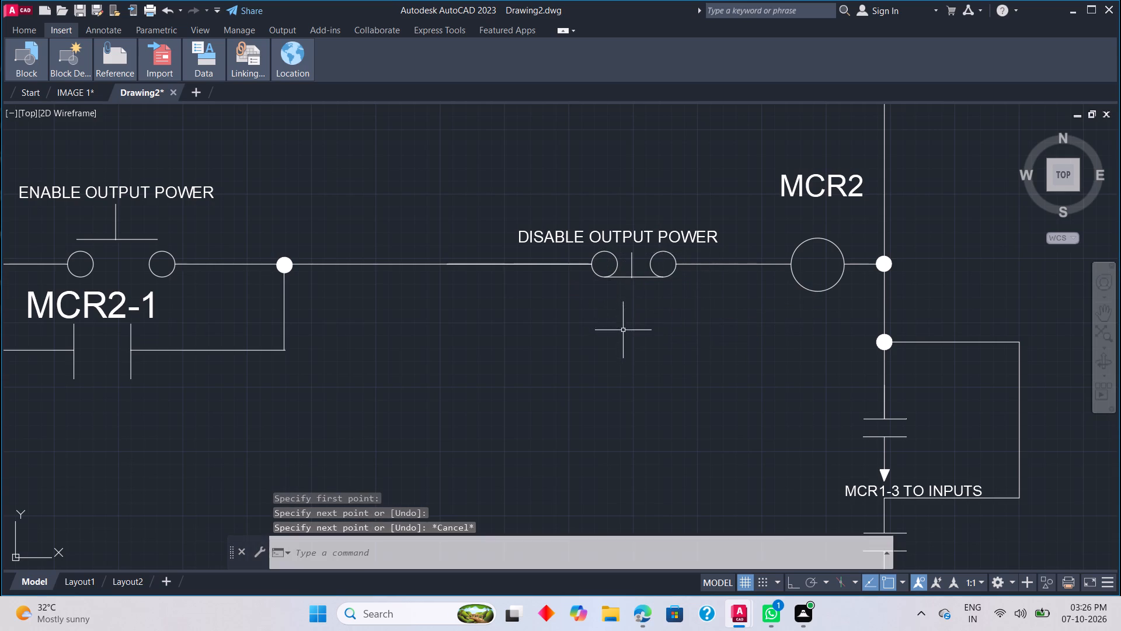
Erase the vertical stem below the STOP PLC SYSTEM contact bar on the top rung.
scroll(607, 335, "down", 2)
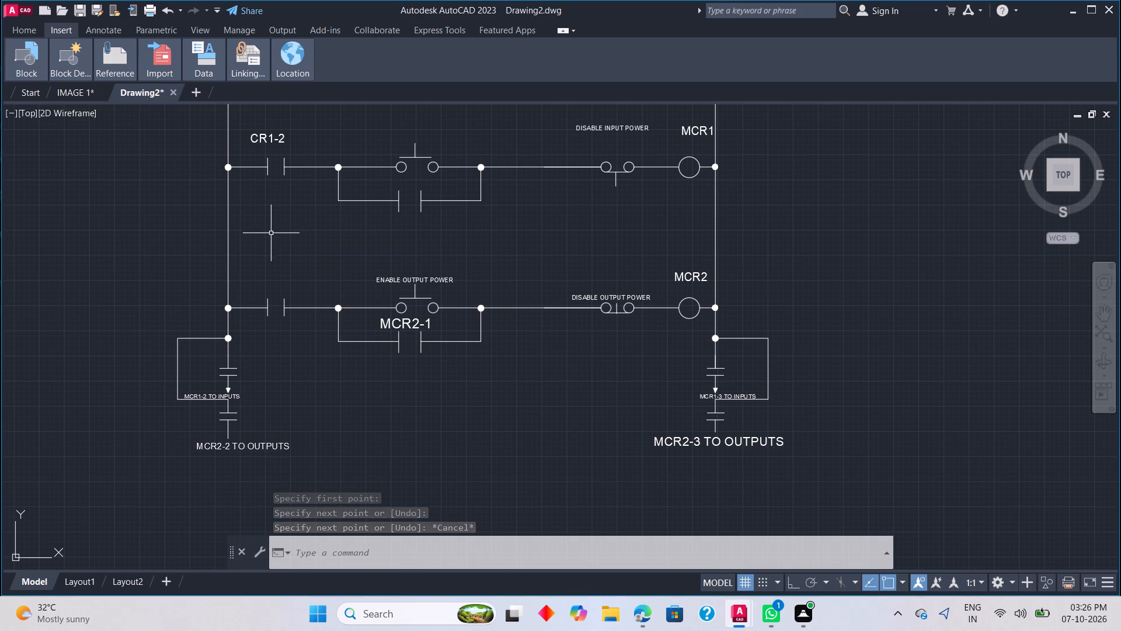
scroll(270, 241, "down", 3)
scroll(274, 228, "up", 2)
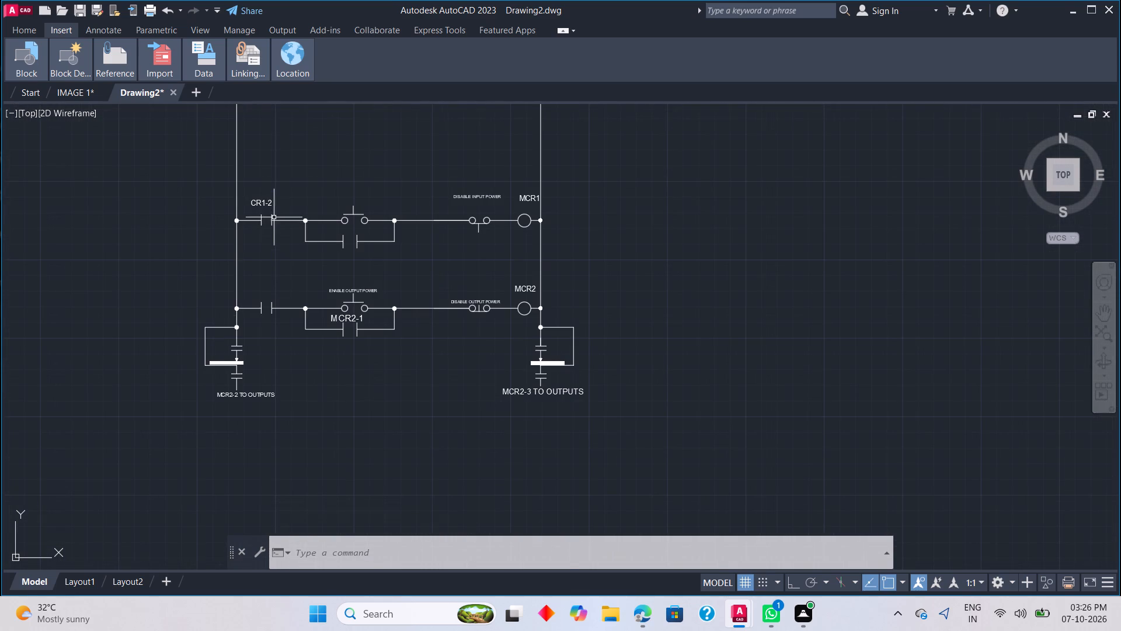
scroll(276, 203, "down", 2)
middle_click_drag(277, 172, 277, 171)
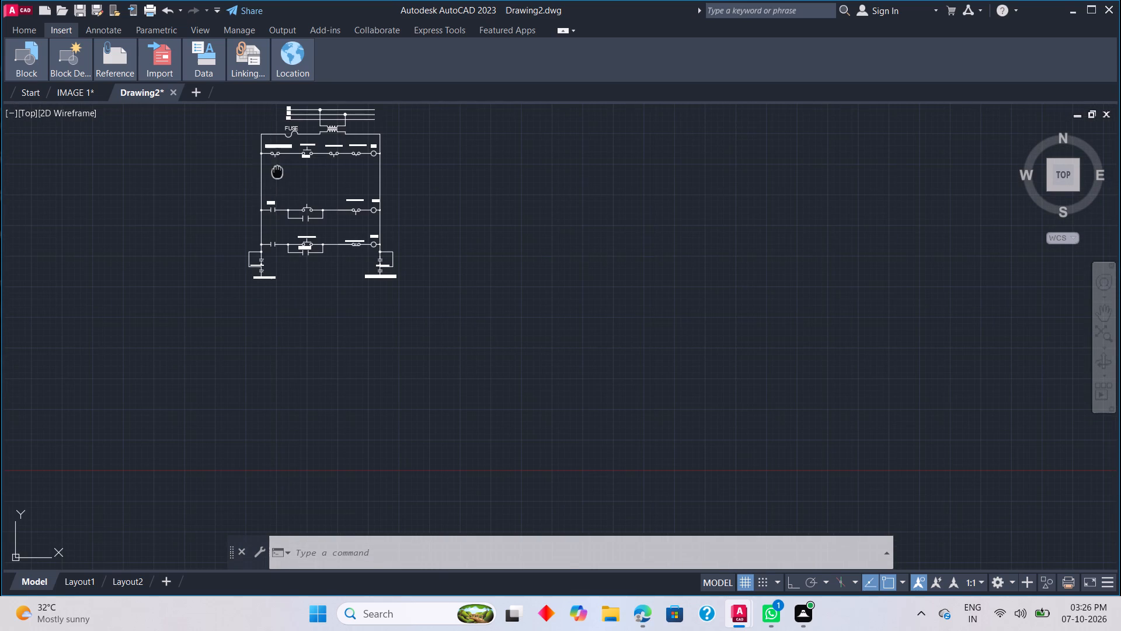
middle_click_drag(277, 171, 308, 286)
scroll(309, 287, "up", 4)
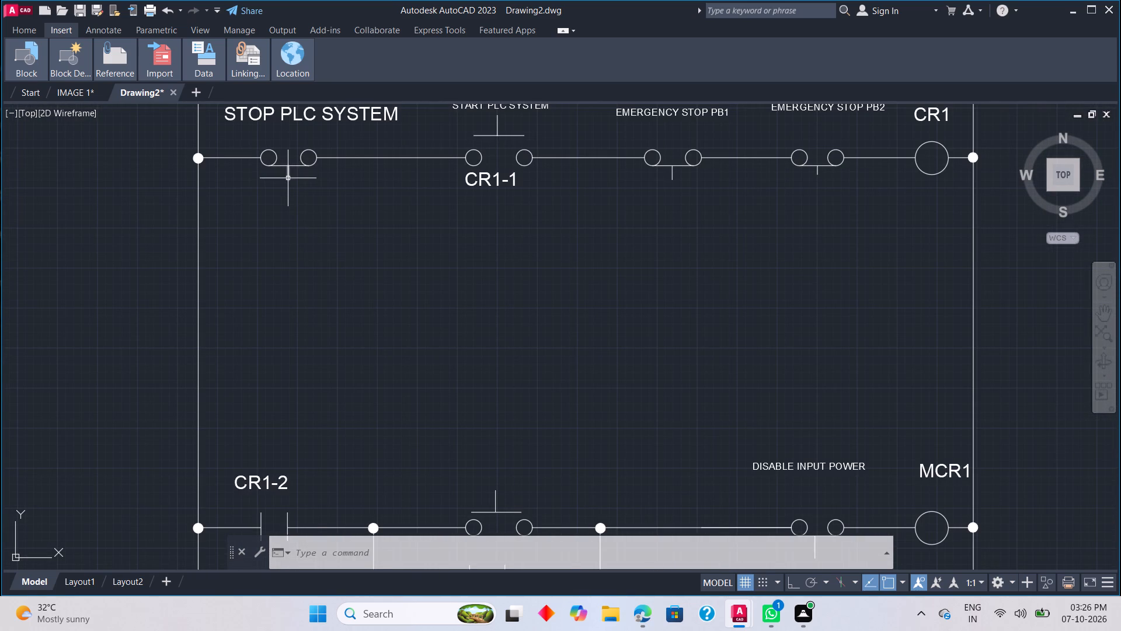
left_click(288, 178)
key("Delete")
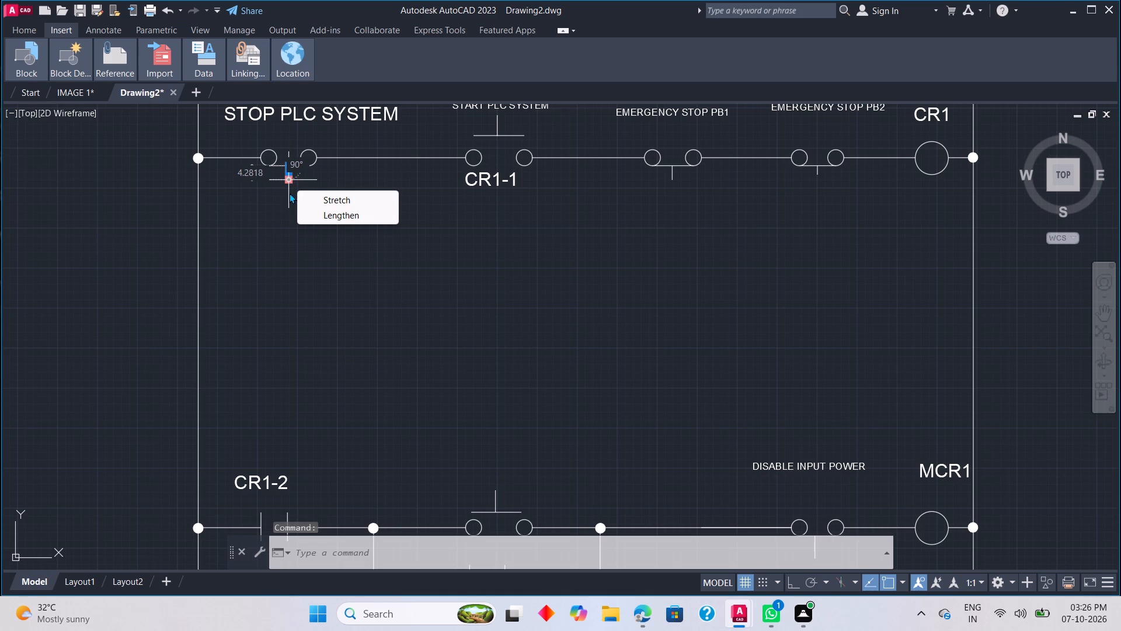
key("Delete")
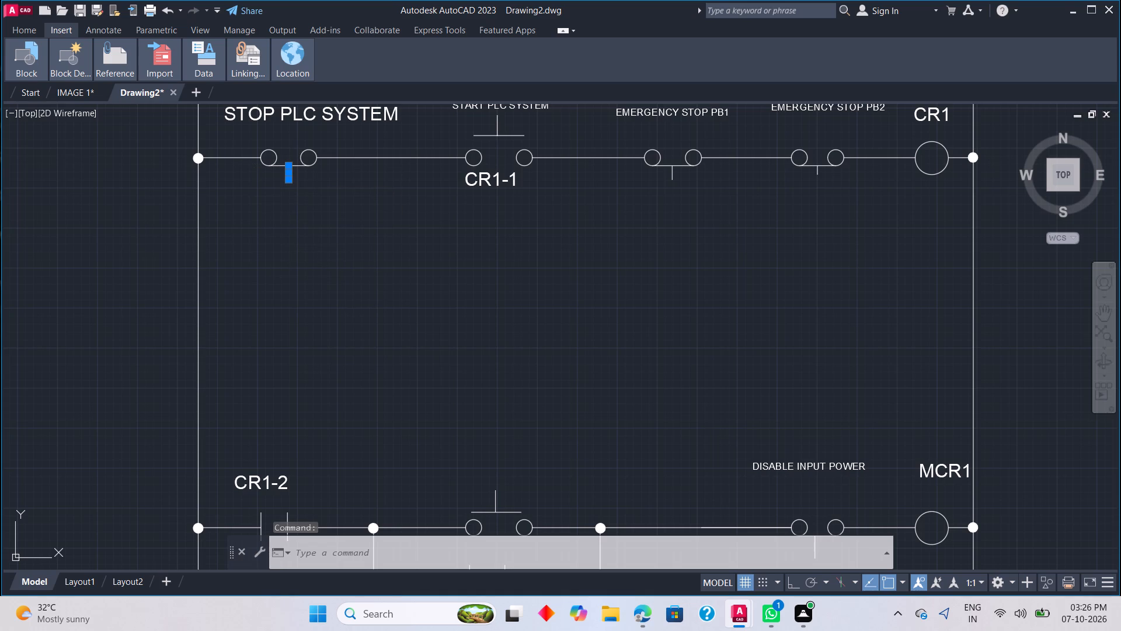
Draw a vertical line about 4.5 units long upward from the middle of the STOP PLC SYSTEM contact bar, between its two circles.
type("L")
key("space")
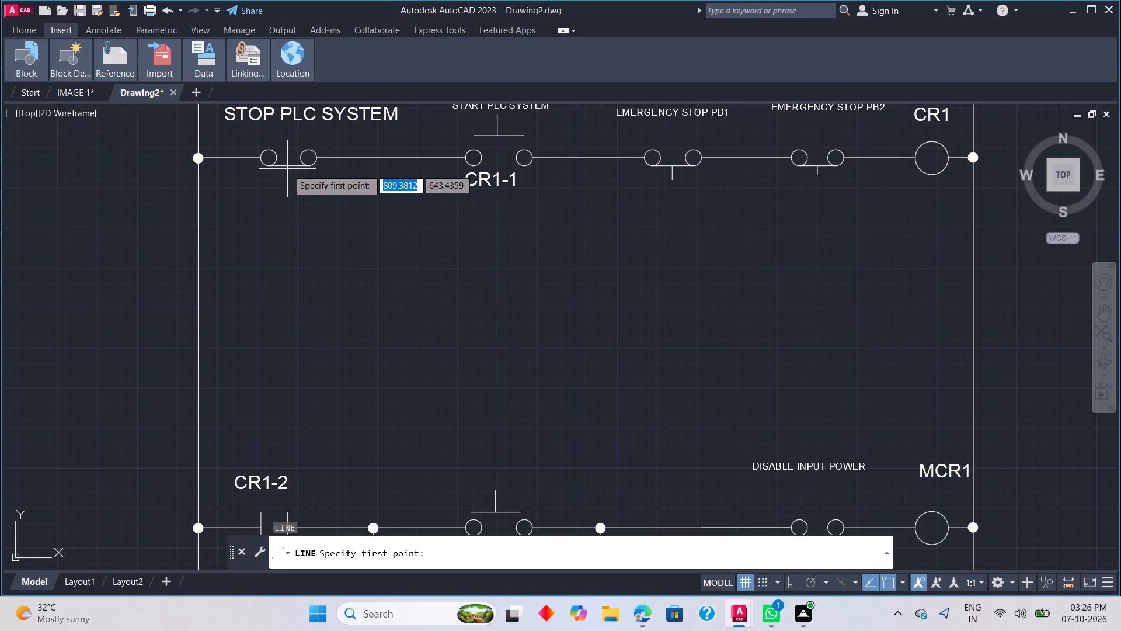
scroll(287, 168, "up", 2)
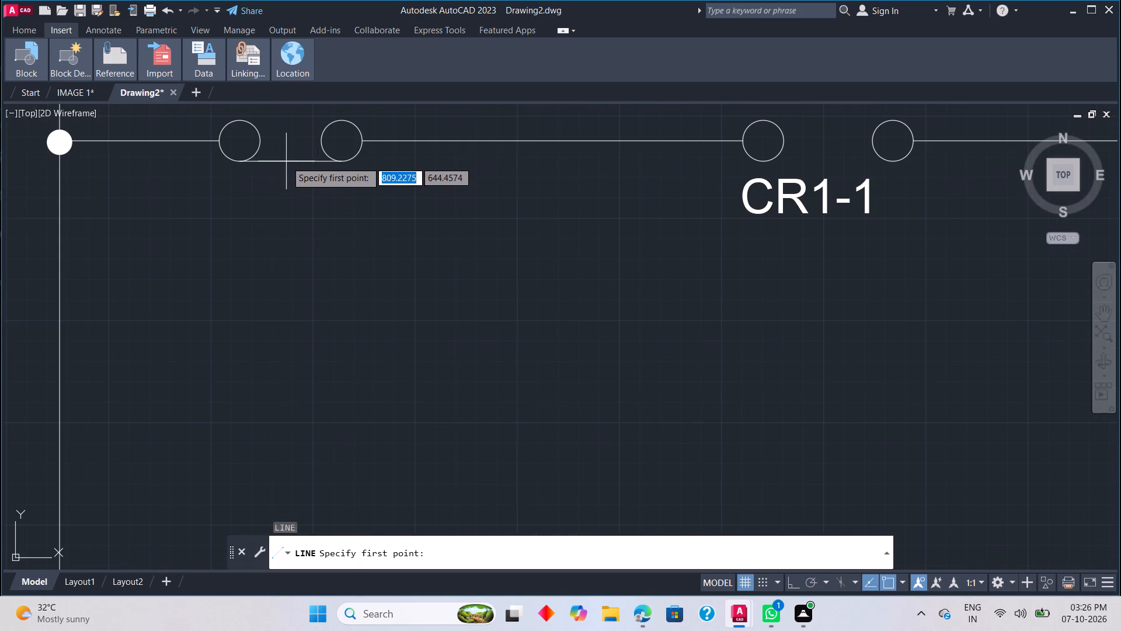
left_click(286, 161)
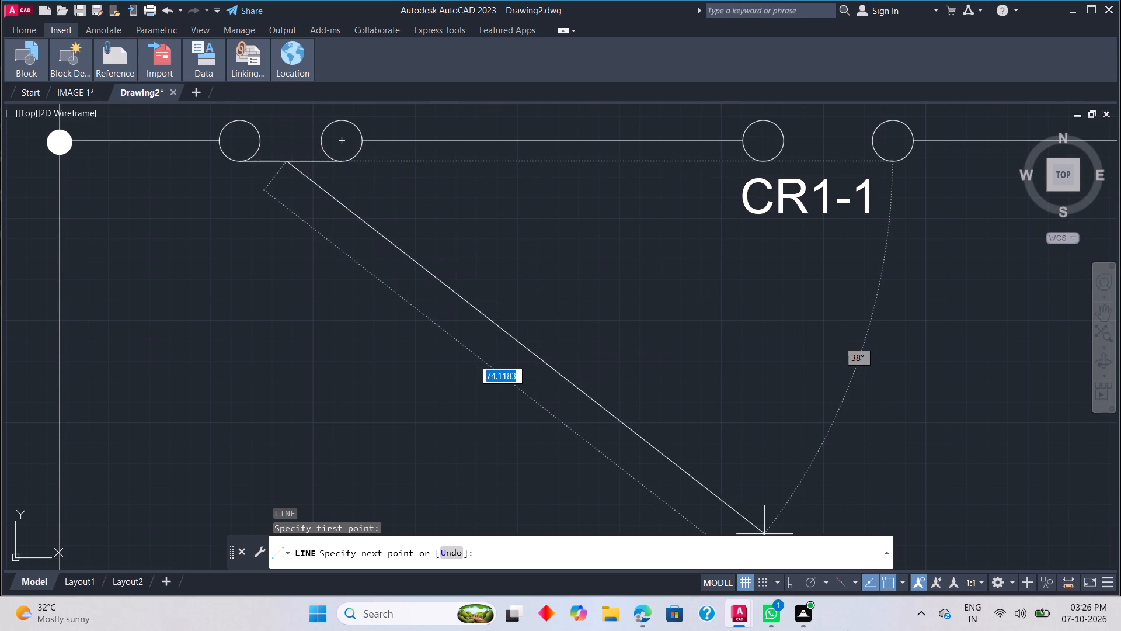
left_click(796, 578)
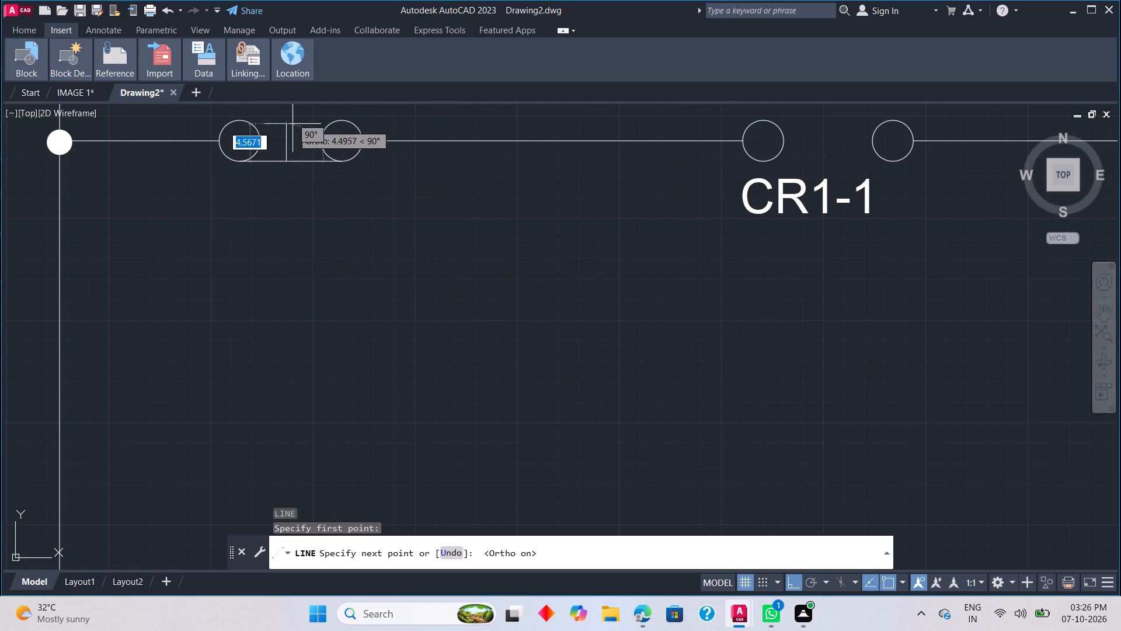
left_click(286, 125)
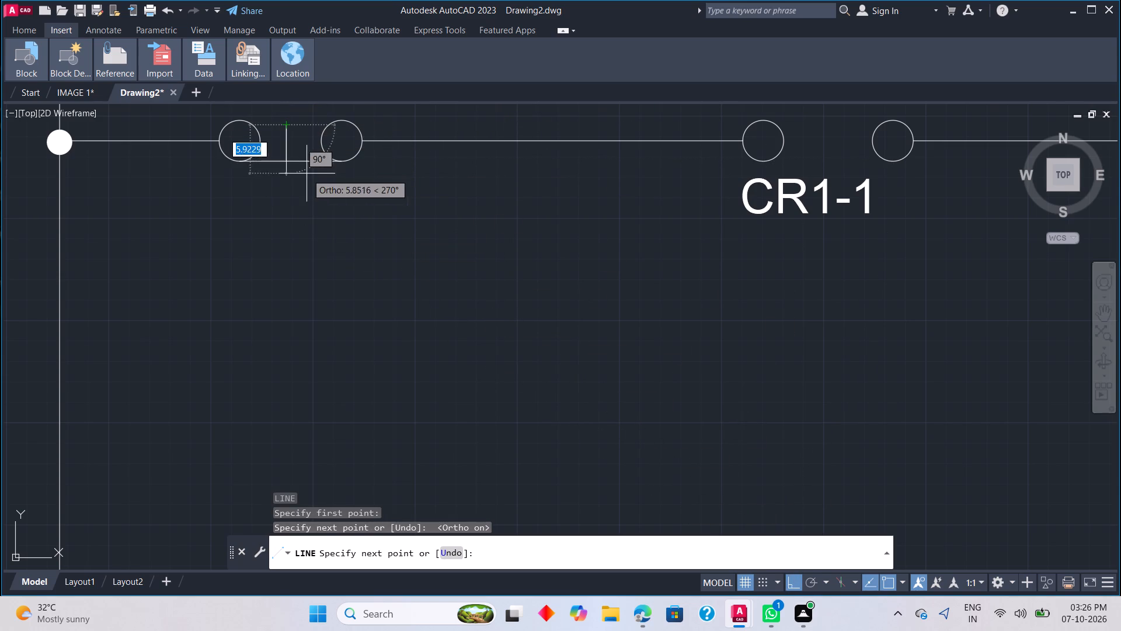
key("Escape")
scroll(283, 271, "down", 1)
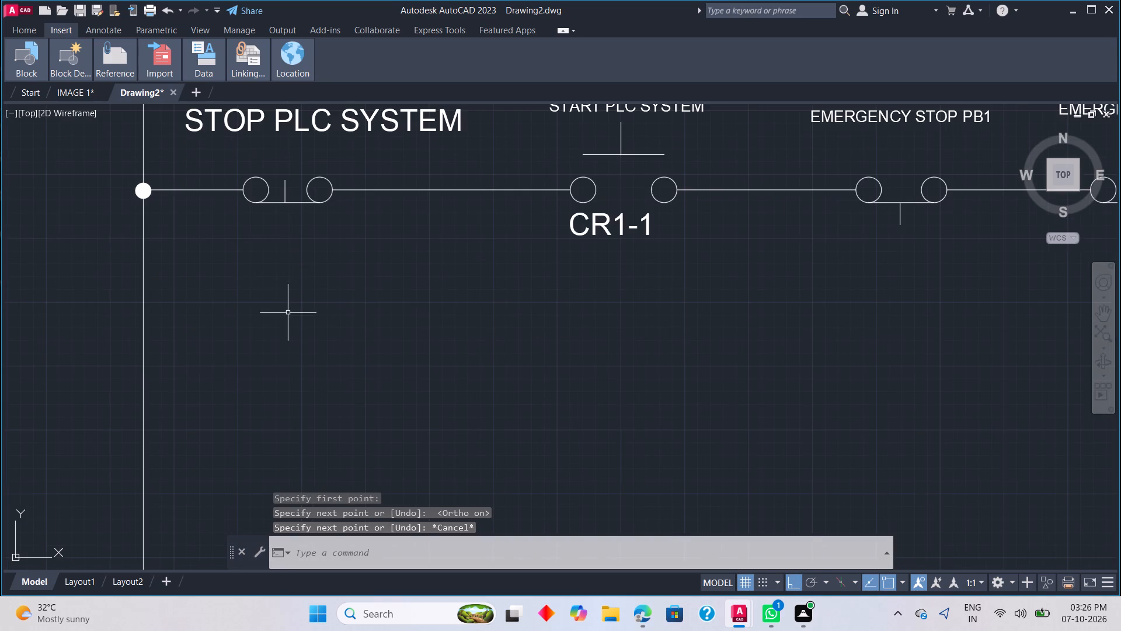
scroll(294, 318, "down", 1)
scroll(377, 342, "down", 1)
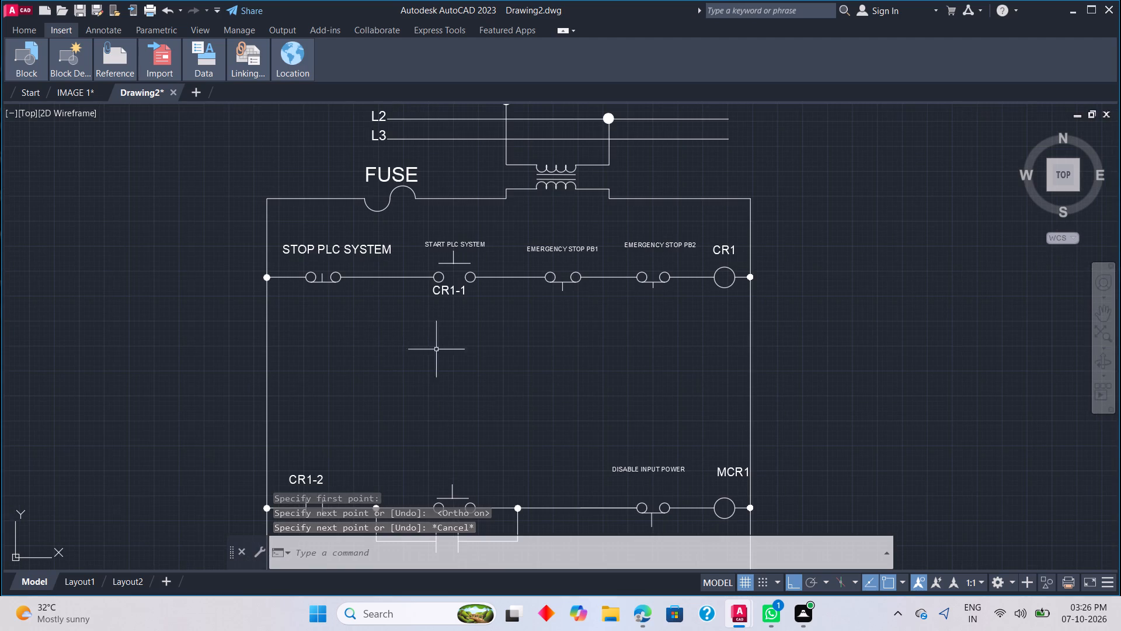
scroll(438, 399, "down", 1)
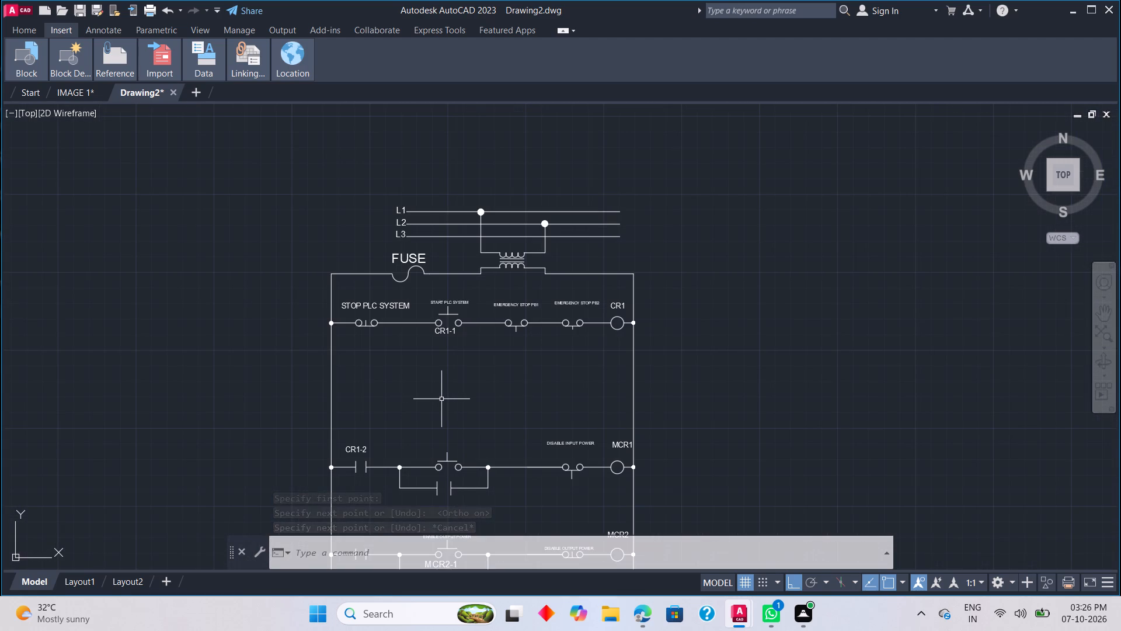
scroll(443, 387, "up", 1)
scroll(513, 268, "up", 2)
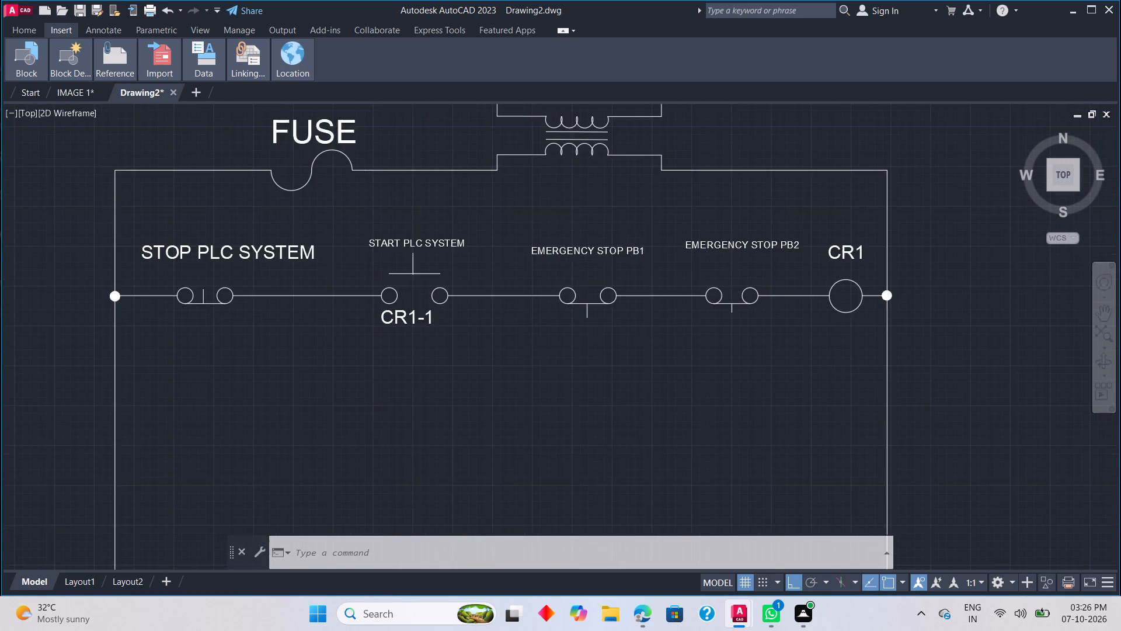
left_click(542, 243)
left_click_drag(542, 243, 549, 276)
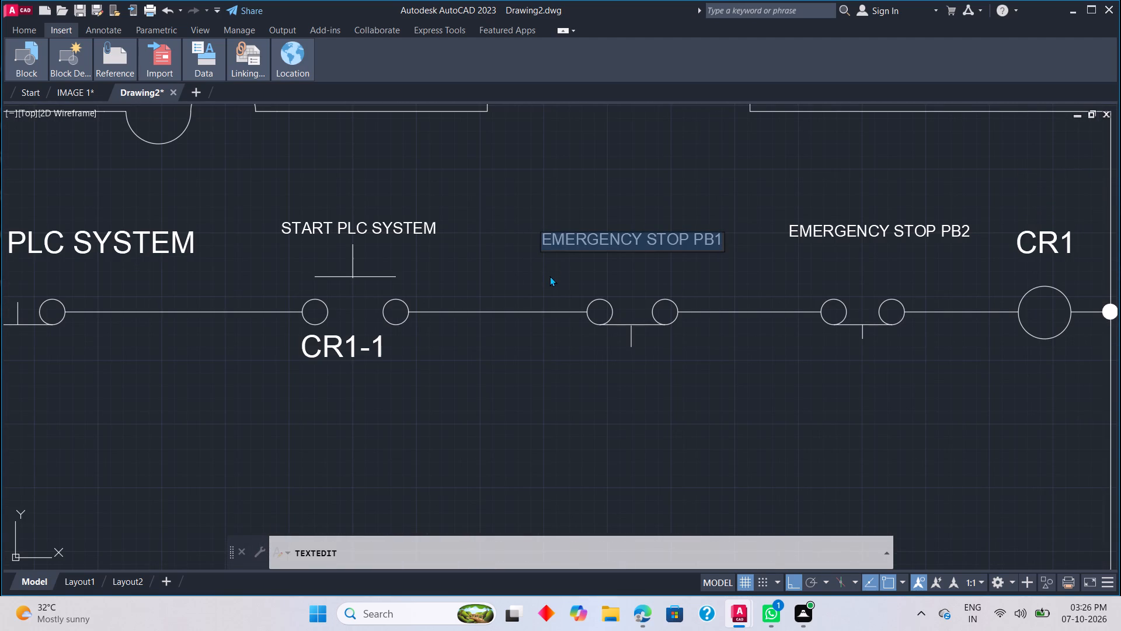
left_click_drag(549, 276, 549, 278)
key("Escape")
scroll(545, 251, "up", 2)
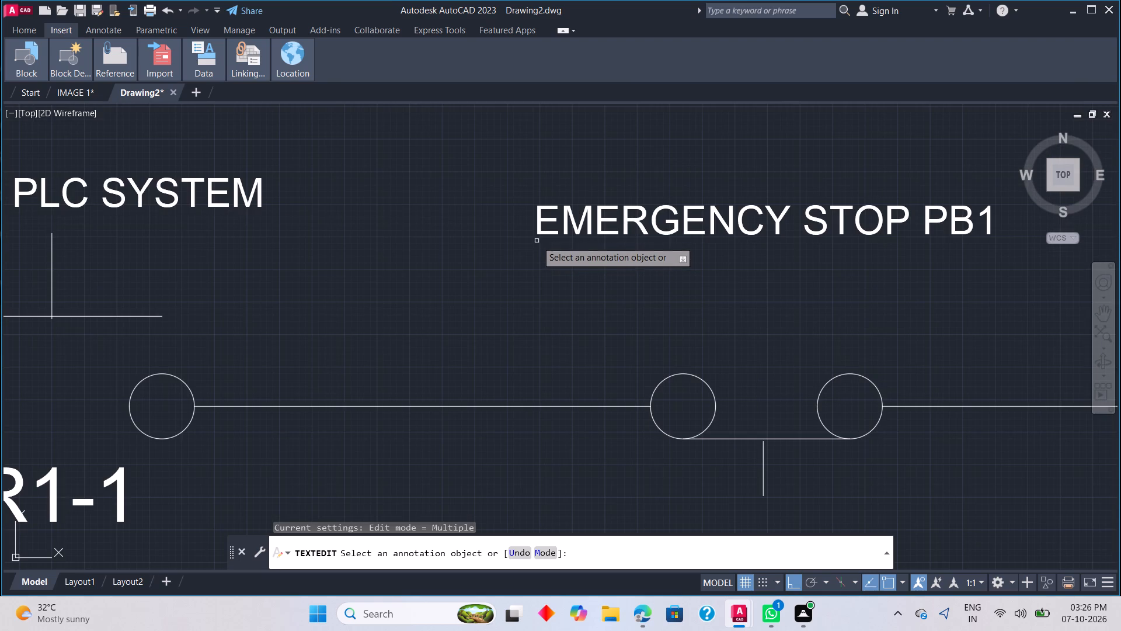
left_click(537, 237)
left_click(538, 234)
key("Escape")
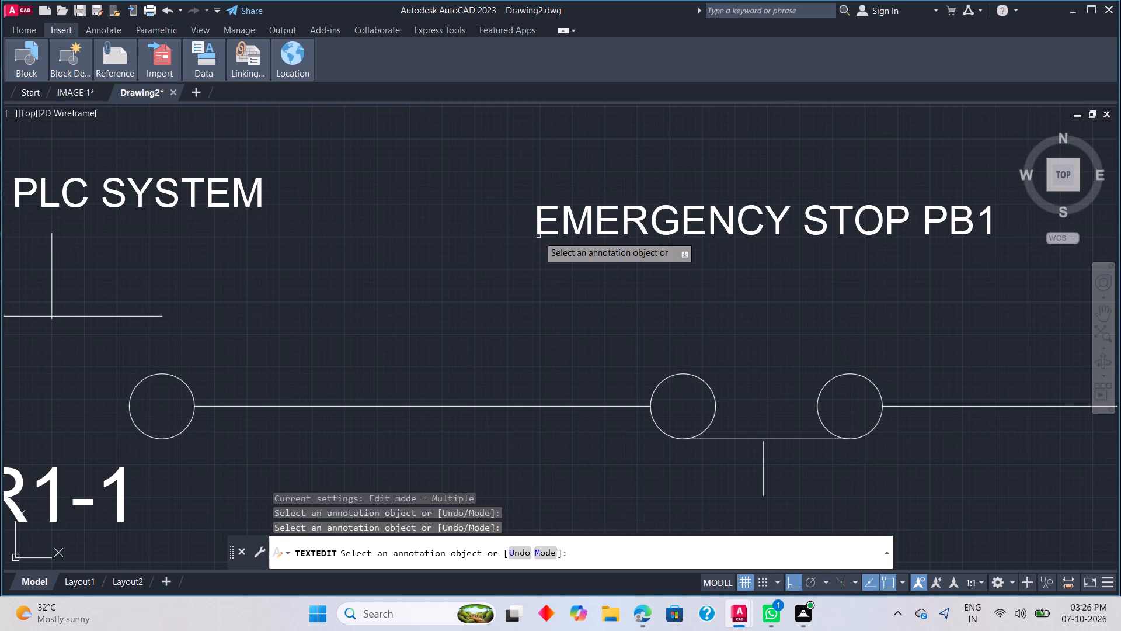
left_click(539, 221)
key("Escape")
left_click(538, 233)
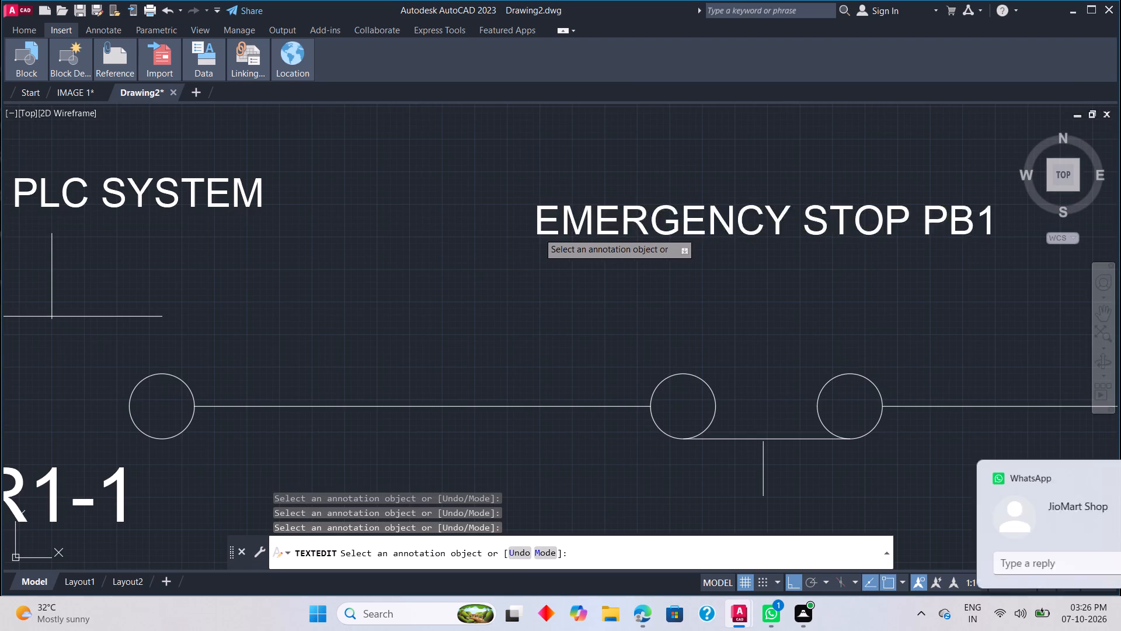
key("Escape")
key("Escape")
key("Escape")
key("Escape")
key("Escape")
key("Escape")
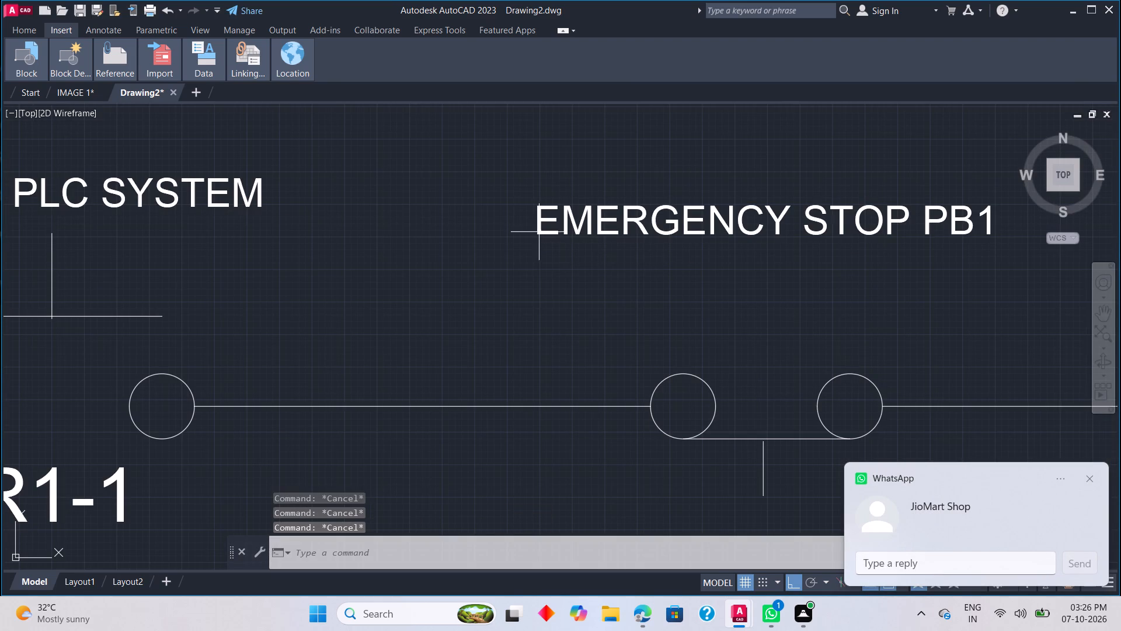
Move the EMERGENCY STOP PB1 label straight down so it sits just above its contact circles on the top rung.
left_click(537, 233)
left_click_drag(537, 235, 538, 290)
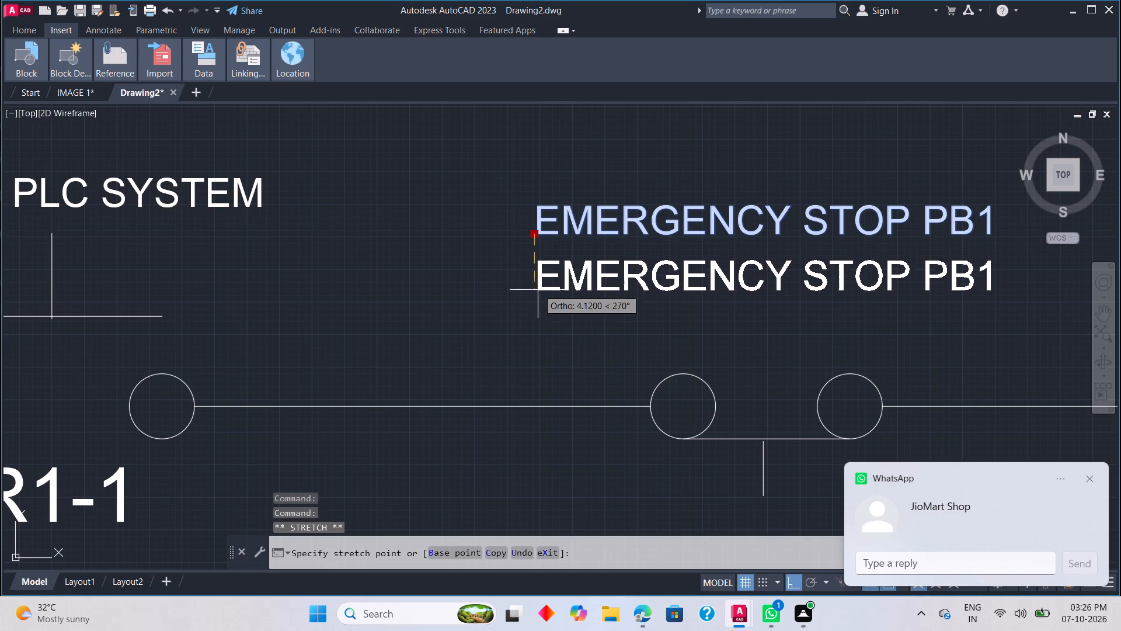
left_click_drag(538, 290, 531, 330)
left_click(531, 330)
scroll(740, 377, "down", 2)
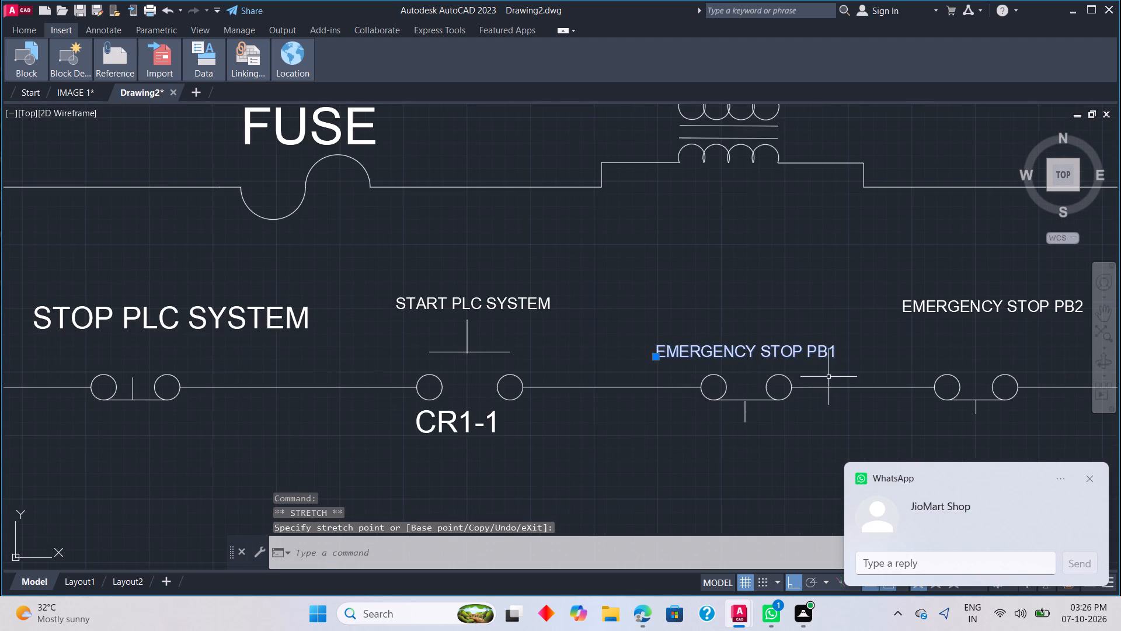
Move the EMERGENCY STOP PB2 label straight down to sit just above its contact, level with the EMERGENCY STOP PB1 label.
middle_click_drag(854, 318, 795, 301)
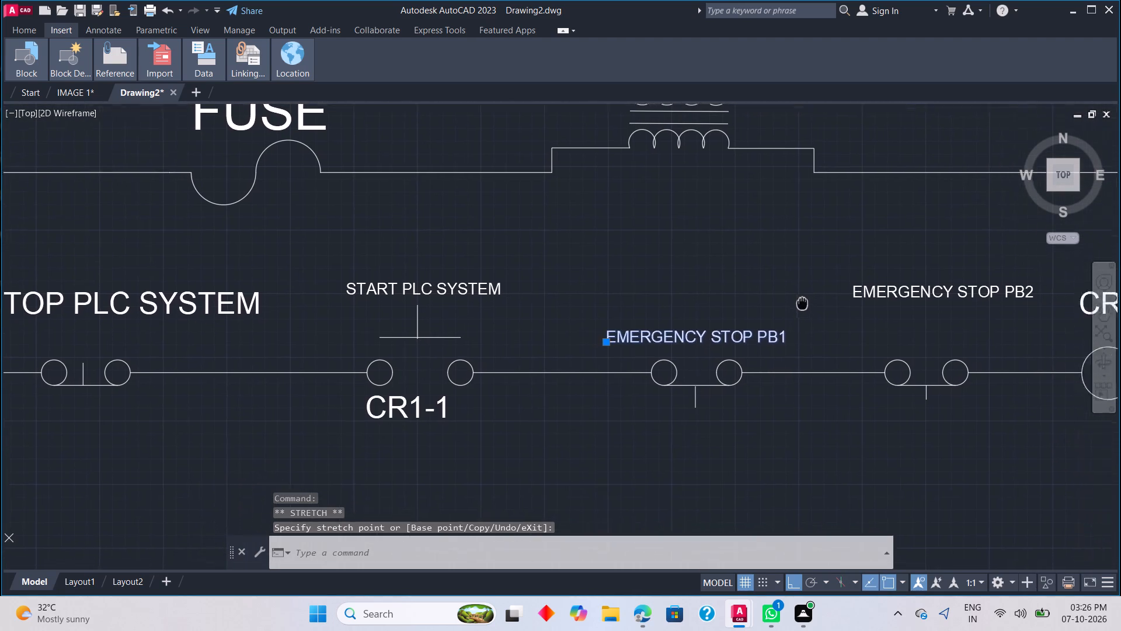
middle_click_drag(795, 301, 667, 301)
middle_click(521, 306)
middle_click(521, 306)
scroll(681, 208, "up", 2)
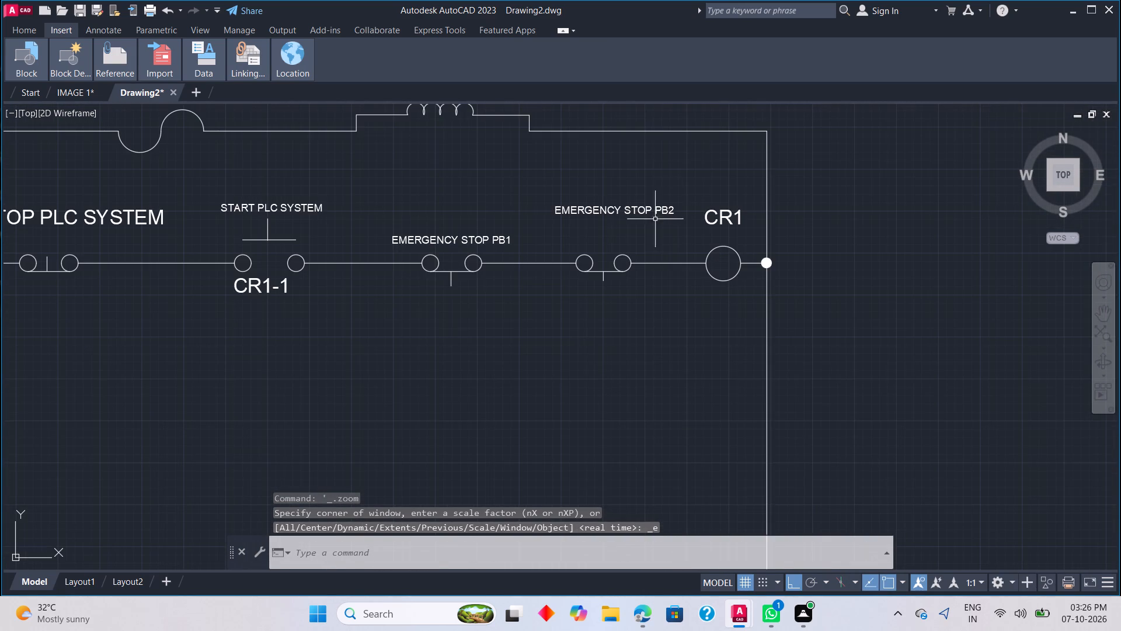
left_click(558, 214)
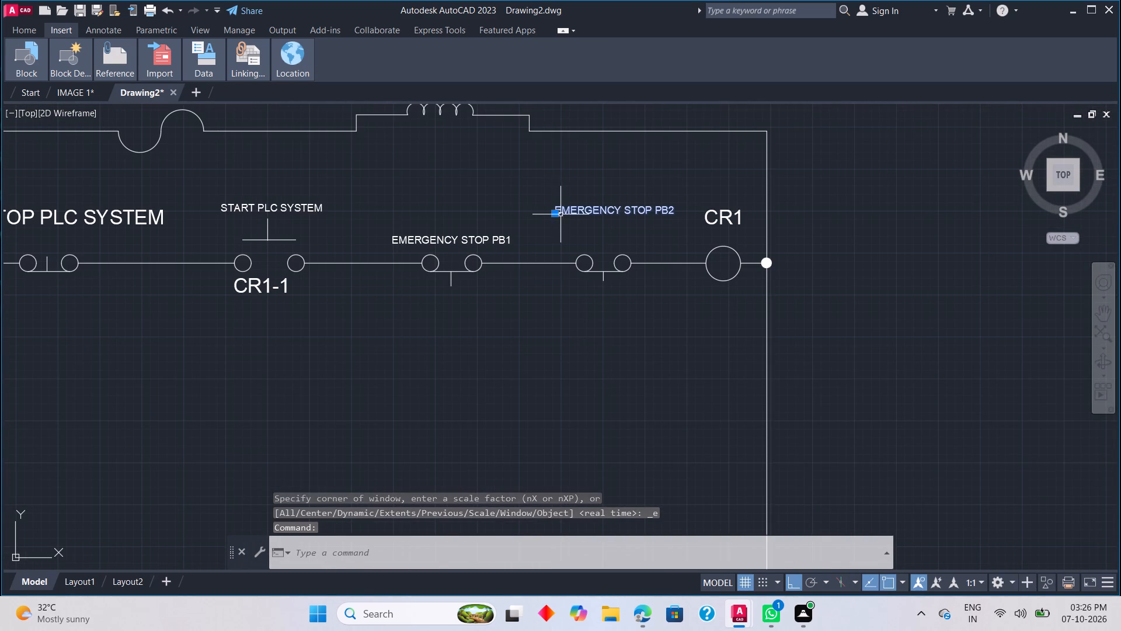
left_click_drag(553, 215, 545, 244)
left_click(545, 244)
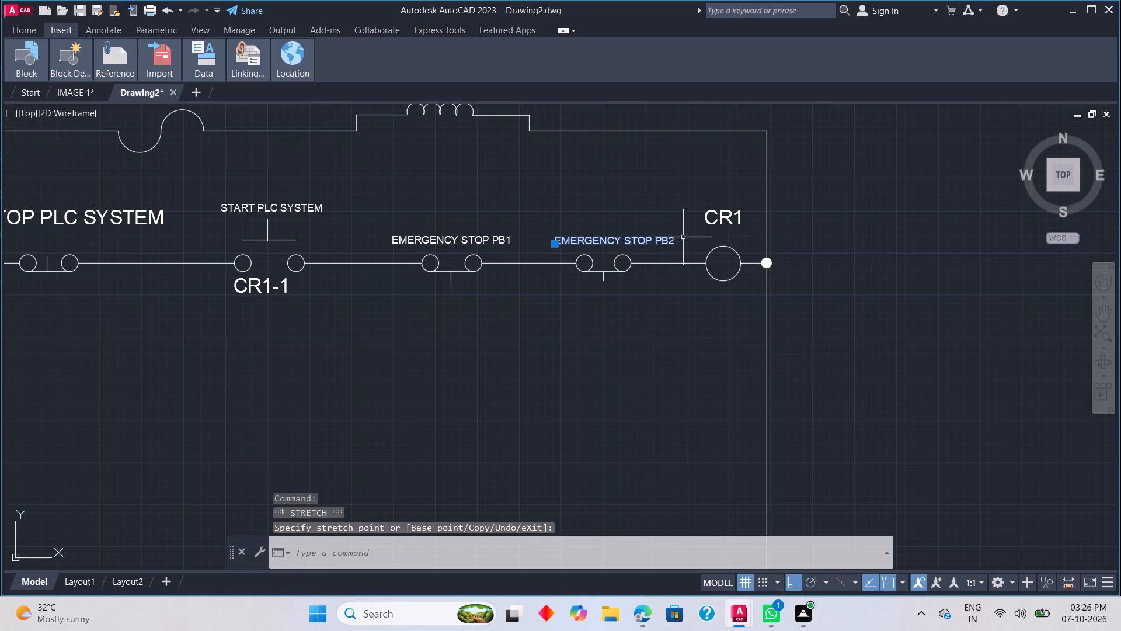
Move the CR1 label straight down so it sits just above its coil circle on the top rung.
left_click(705, 221)
left_click_drag(705, 222, 701, 240)
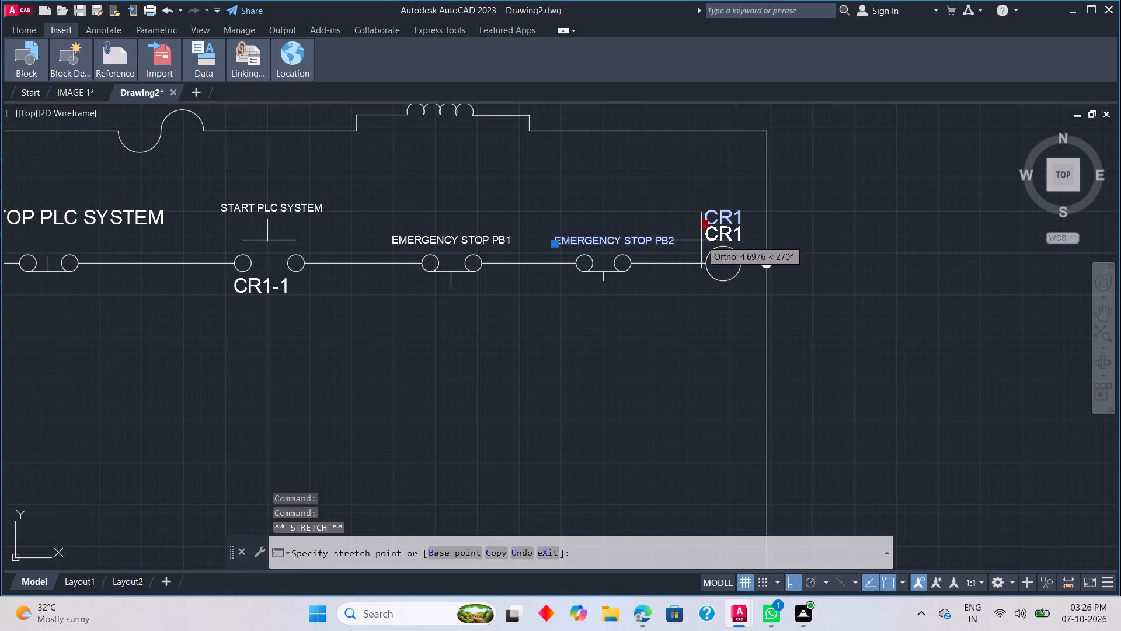
left_click_drag(701, 240, 702, 238)
left_click(702, 238)
Turn ortho off and move the MCR1 label down and leftward about 9.8 units so it sits centred just above its coil circle.
scroll(685, 346, "down", 2)
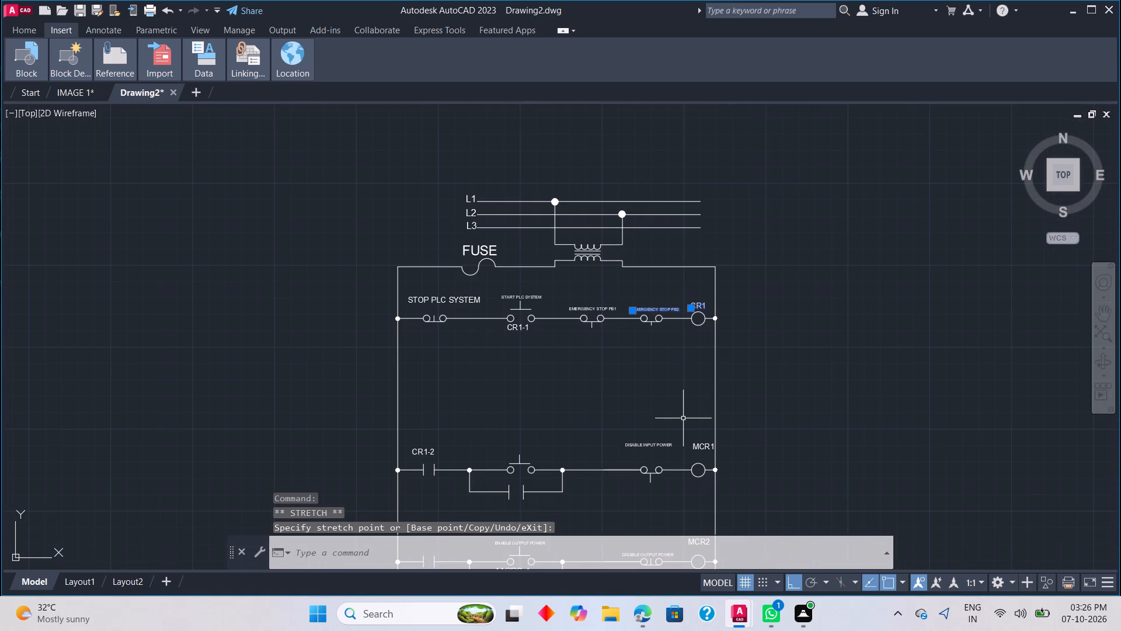
scroll(692, 438, "up", 2)
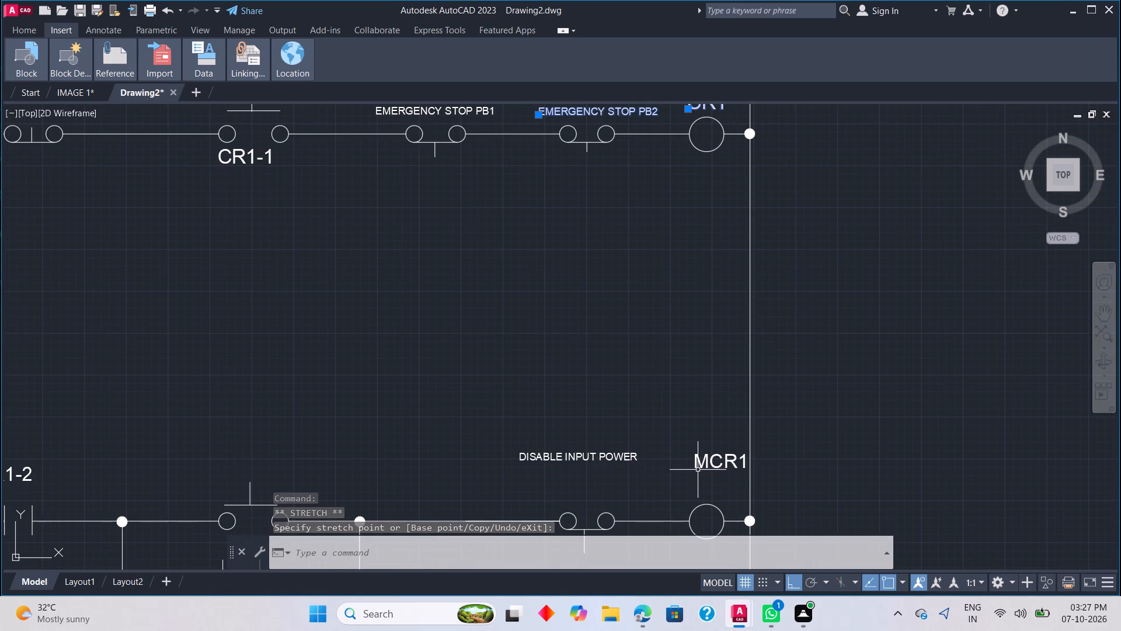
left_click(697, 469)
left_click_drag(694, 469, 687, 487)
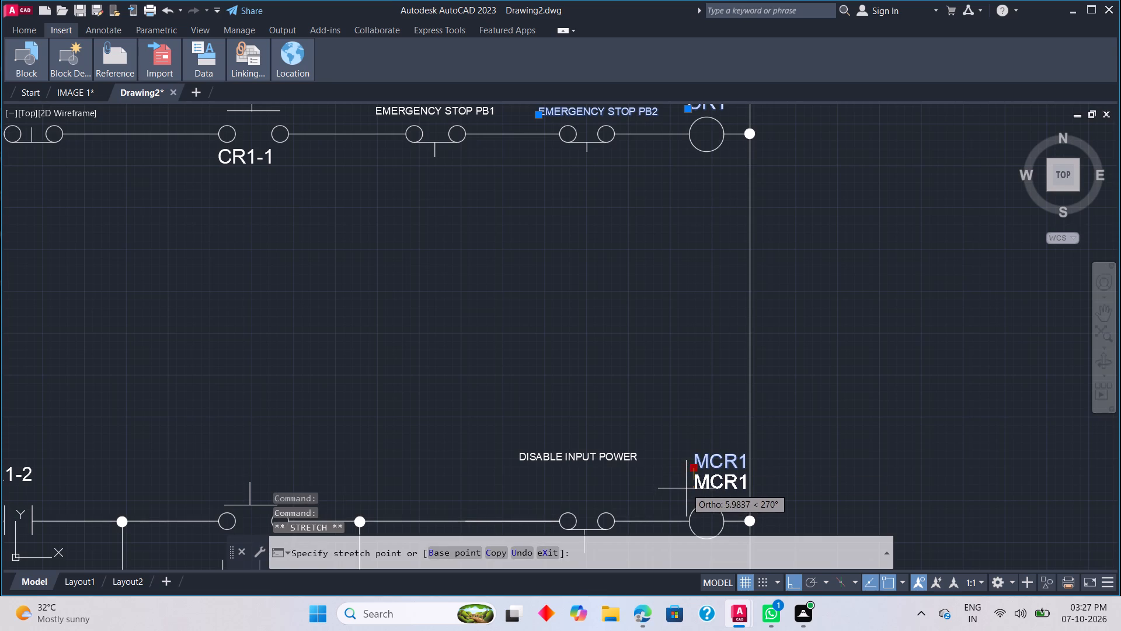
left_click_drag(687, 487, 789, 578)
left_click(789, 578)
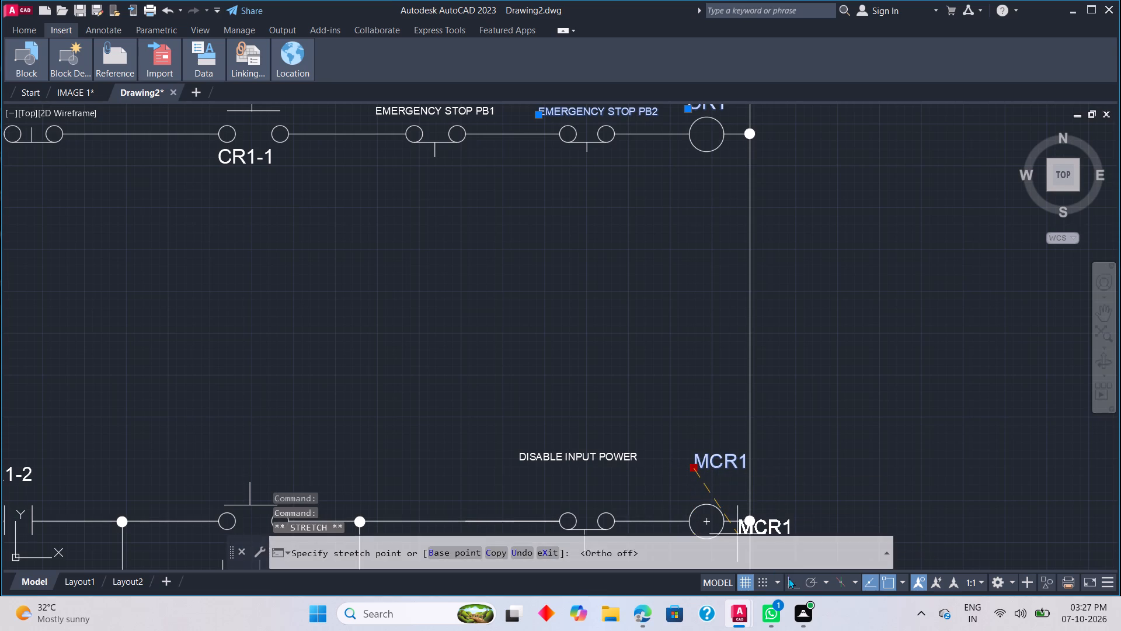
left_click(679, 498)
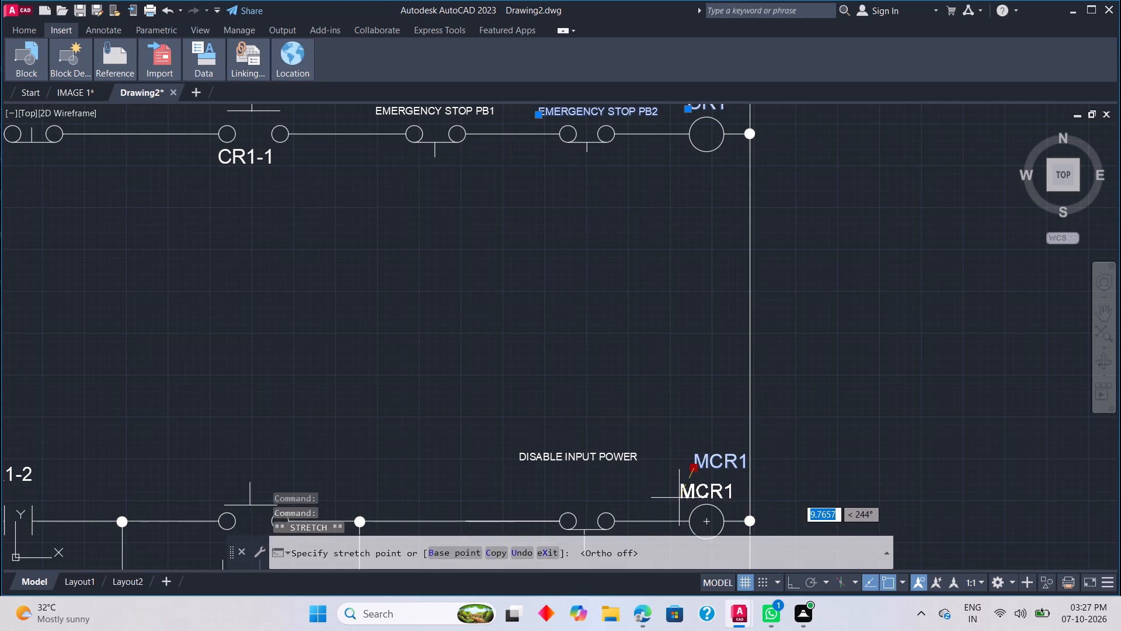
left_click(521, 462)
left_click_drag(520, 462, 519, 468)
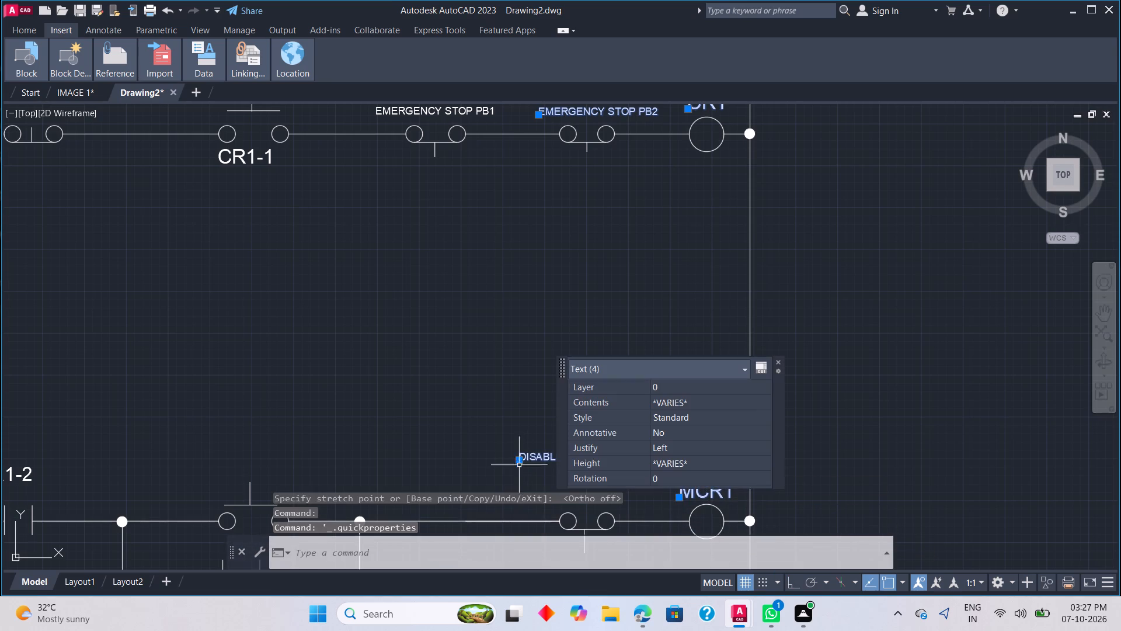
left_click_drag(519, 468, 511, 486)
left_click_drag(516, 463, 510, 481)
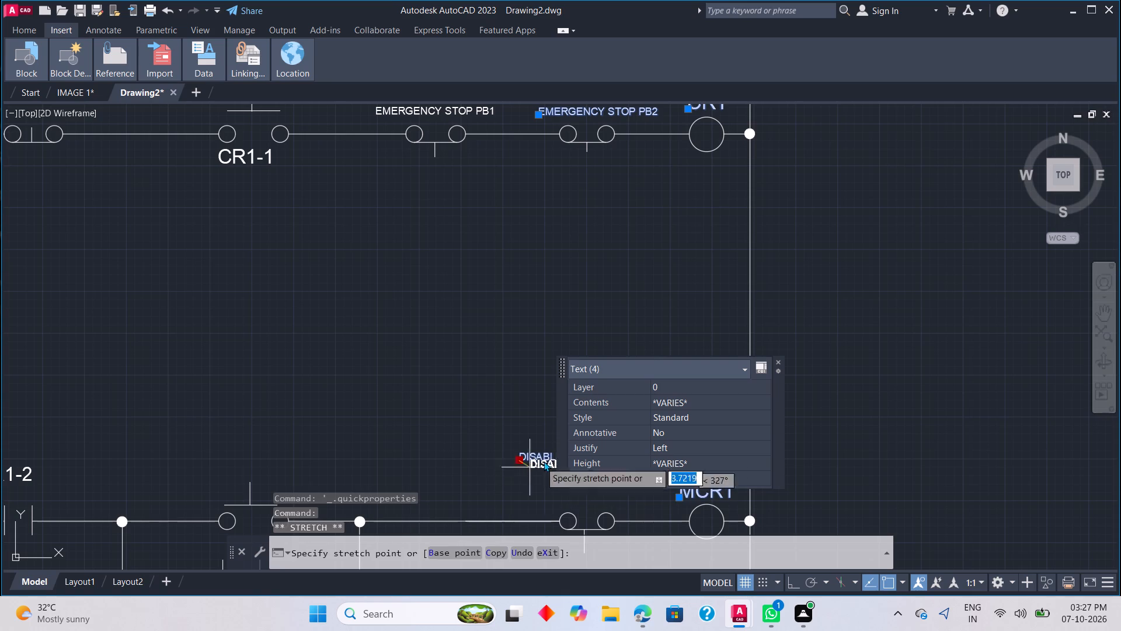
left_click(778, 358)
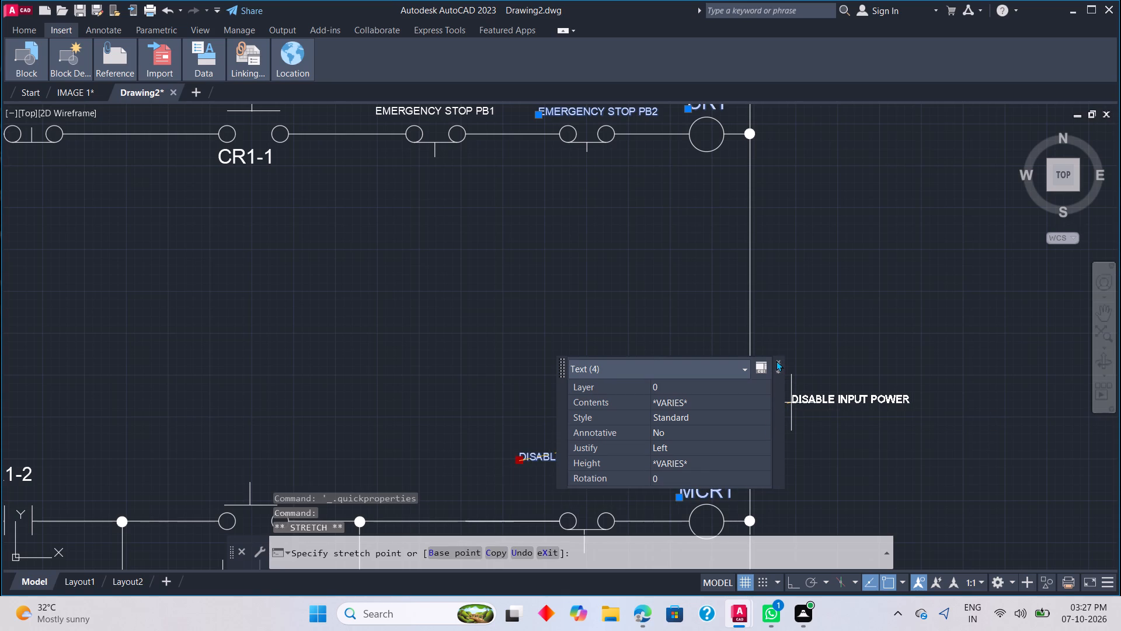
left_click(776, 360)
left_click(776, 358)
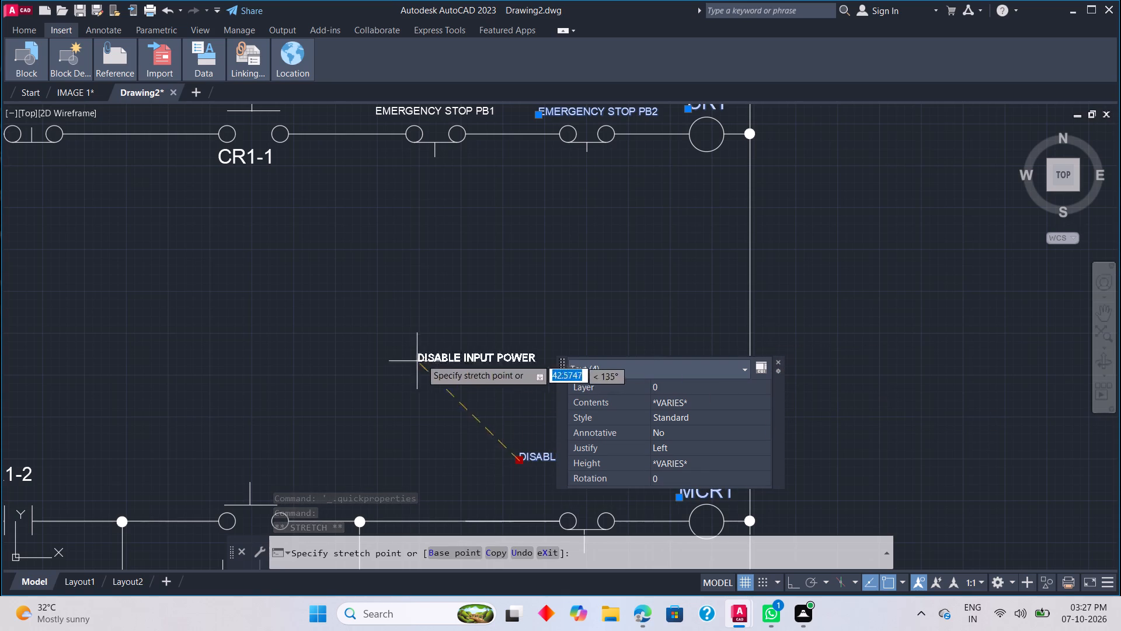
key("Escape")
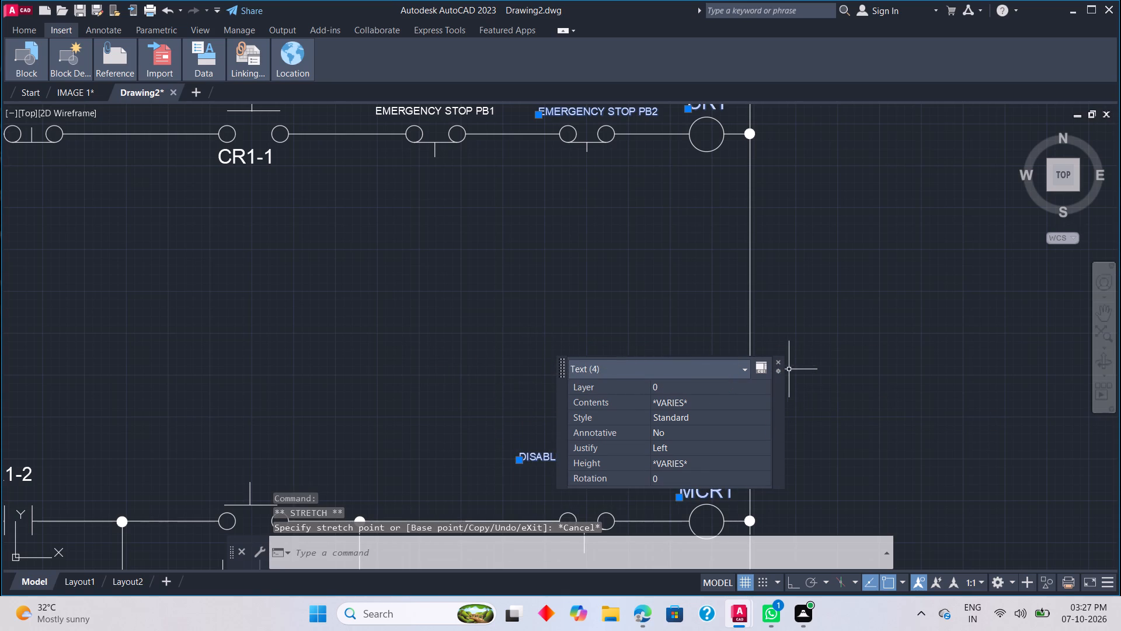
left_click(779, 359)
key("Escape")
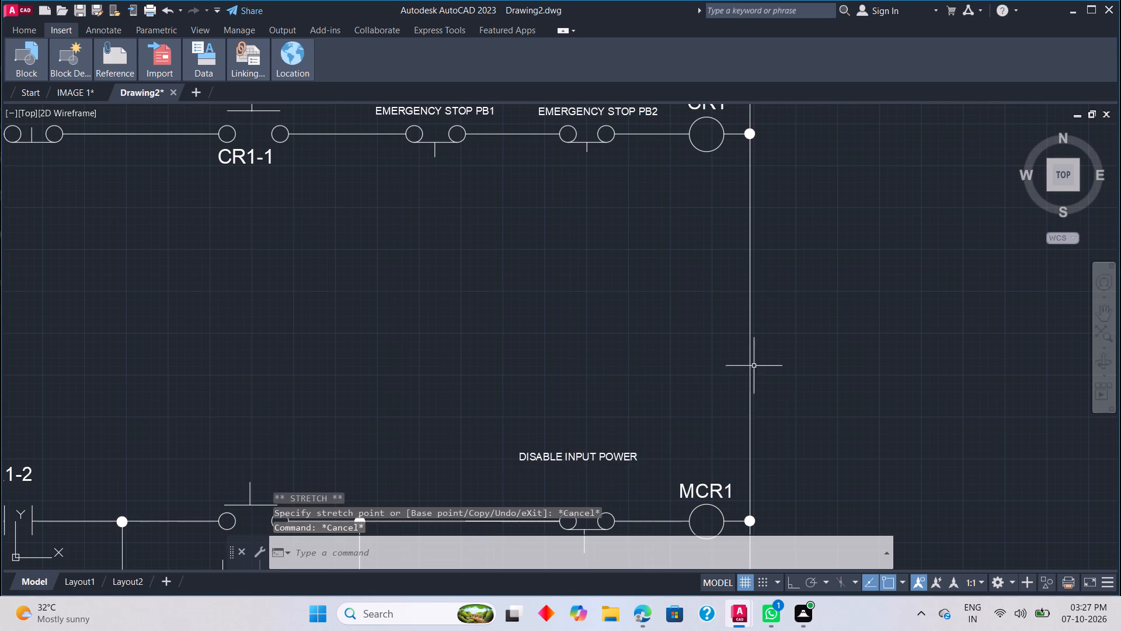
Move the DISABLE INPUT POWER label down and slightly rightward so it sits just above its contact circles, beside the MCR1 label.
left_click(521, 461)
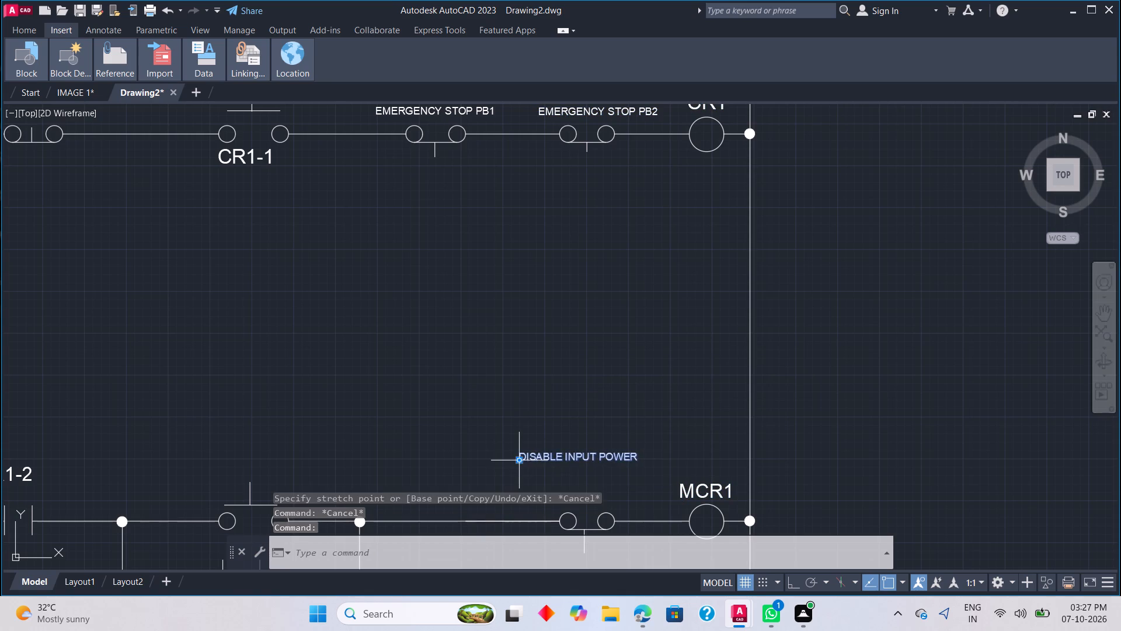
left_click_drag(518, 462, 525, 503)
left_click(525, 503)
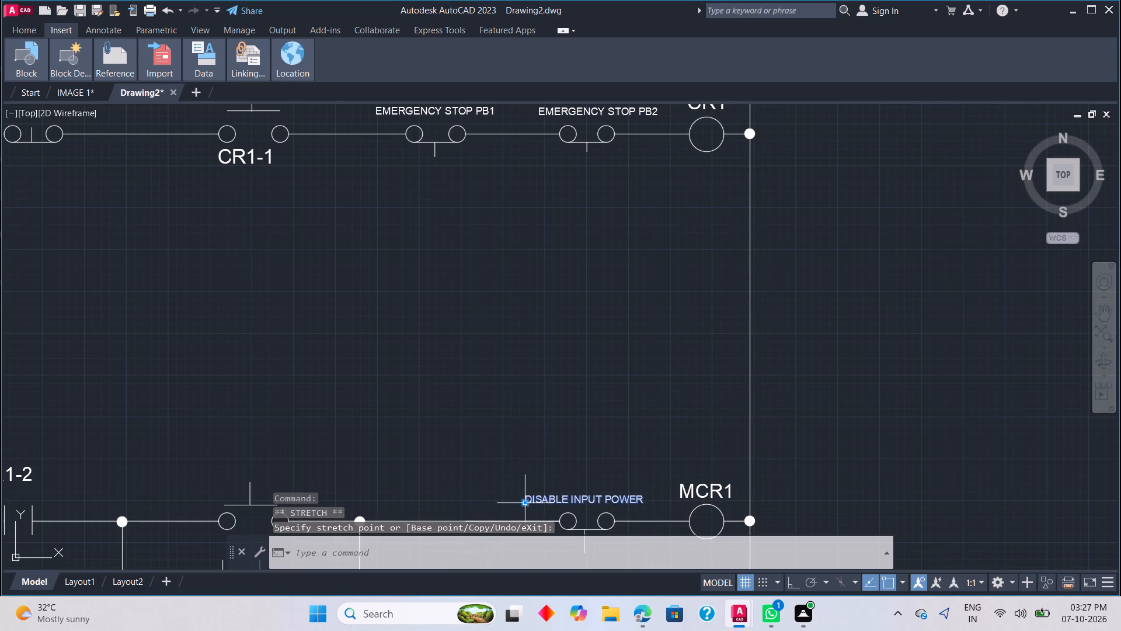
scroll(516, 480, "down", 2)
scroll(484, 516, "up", 1)
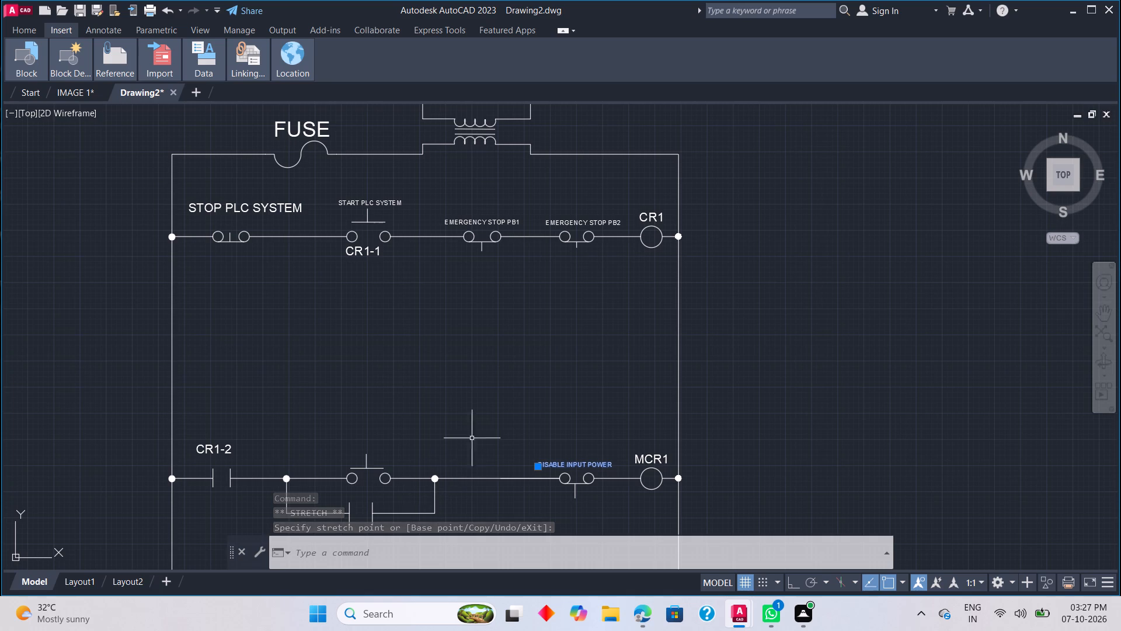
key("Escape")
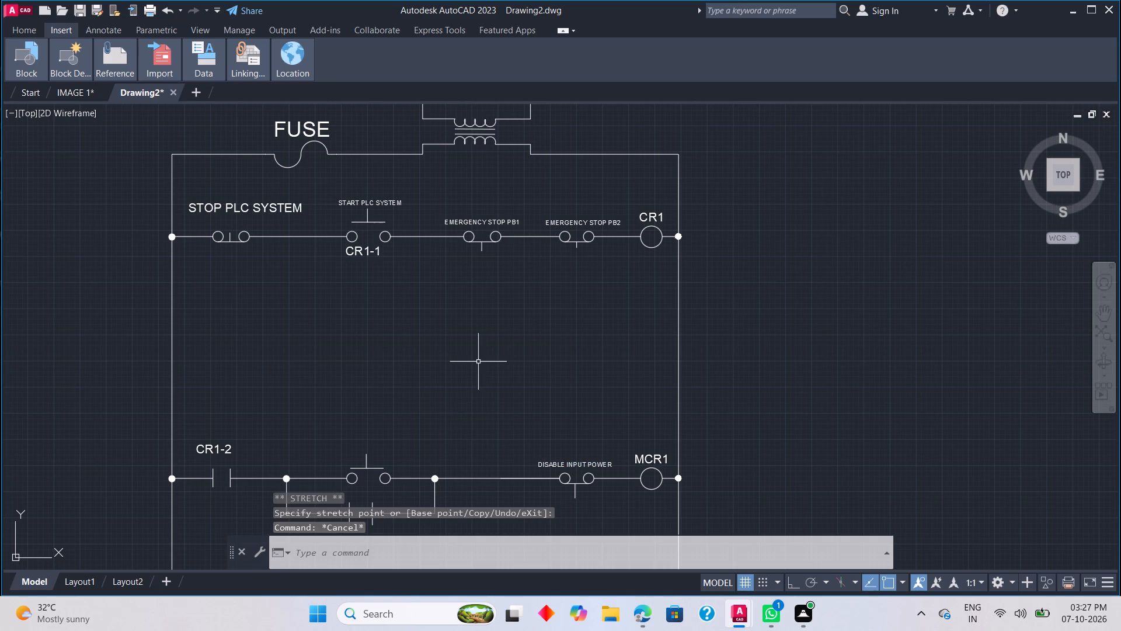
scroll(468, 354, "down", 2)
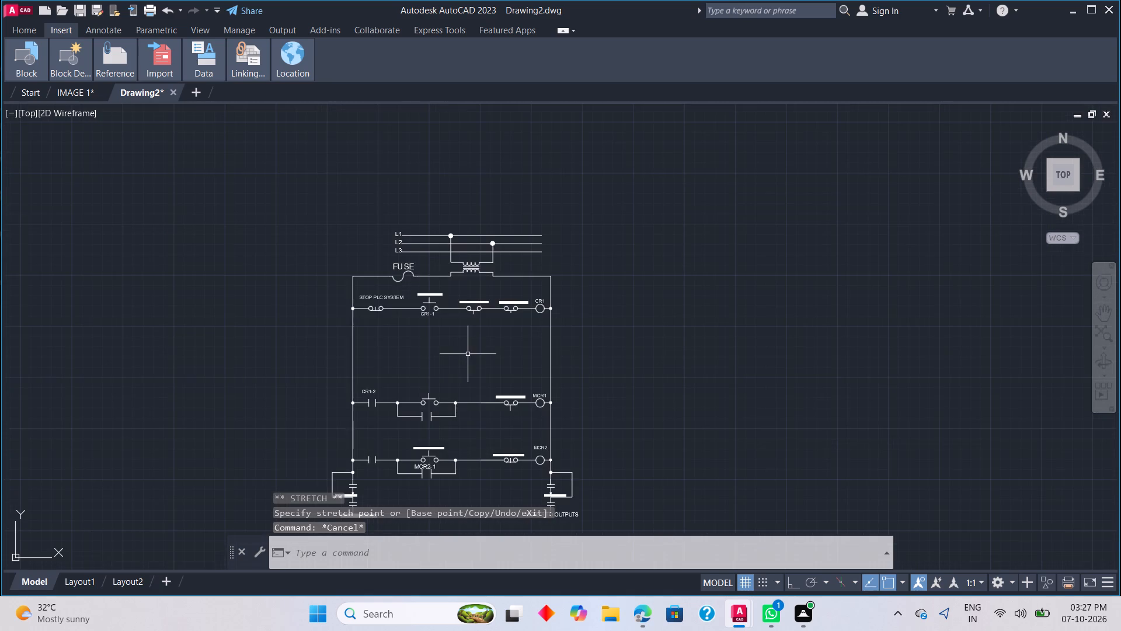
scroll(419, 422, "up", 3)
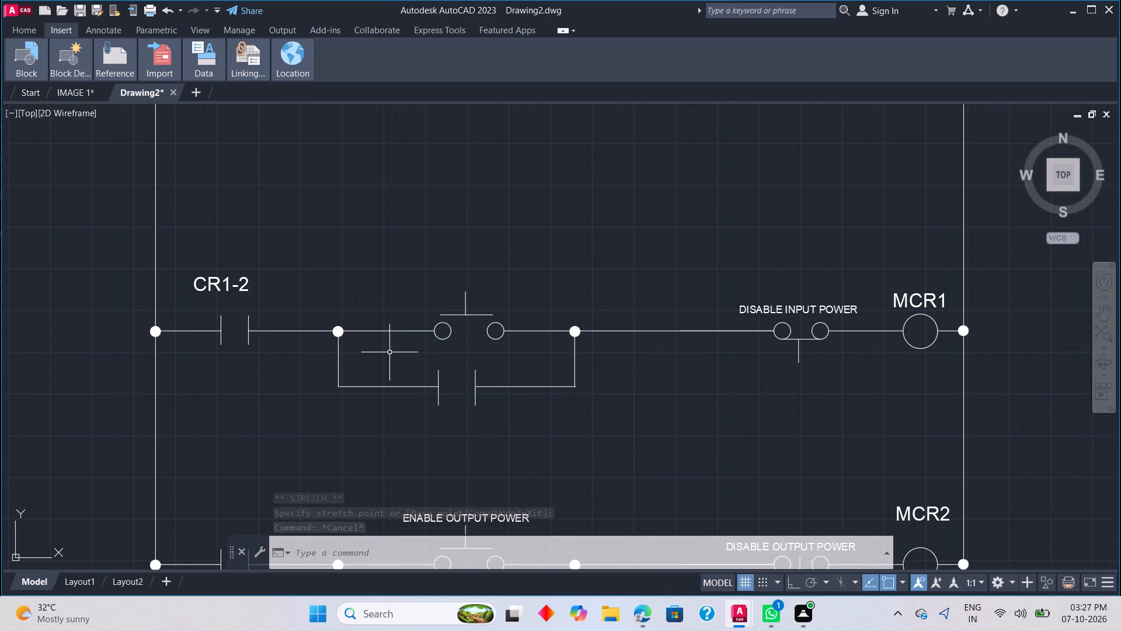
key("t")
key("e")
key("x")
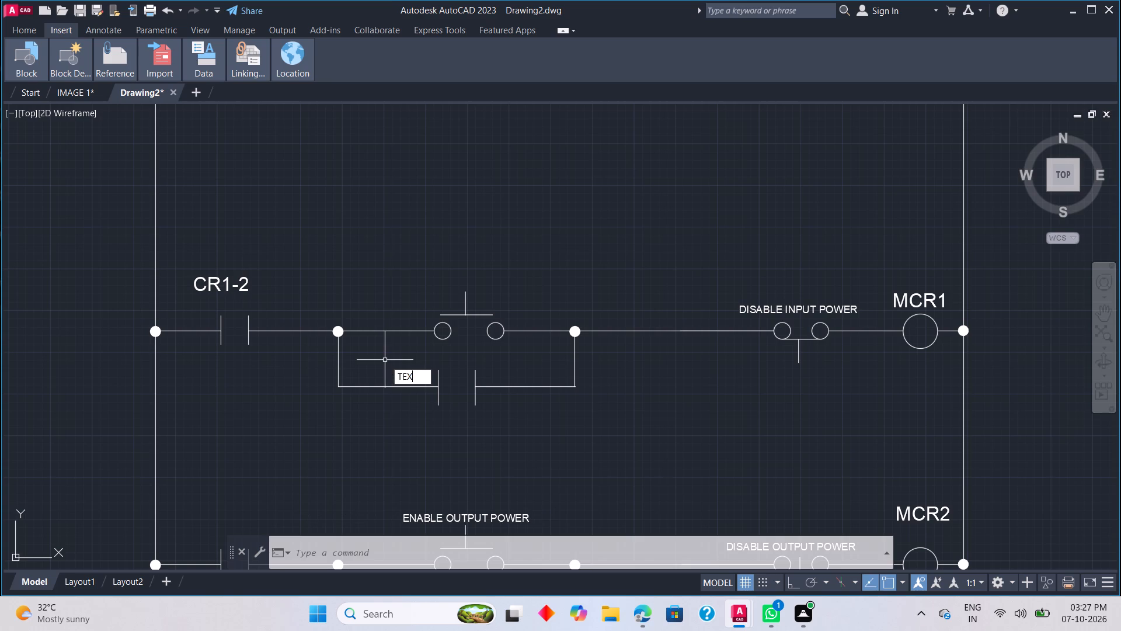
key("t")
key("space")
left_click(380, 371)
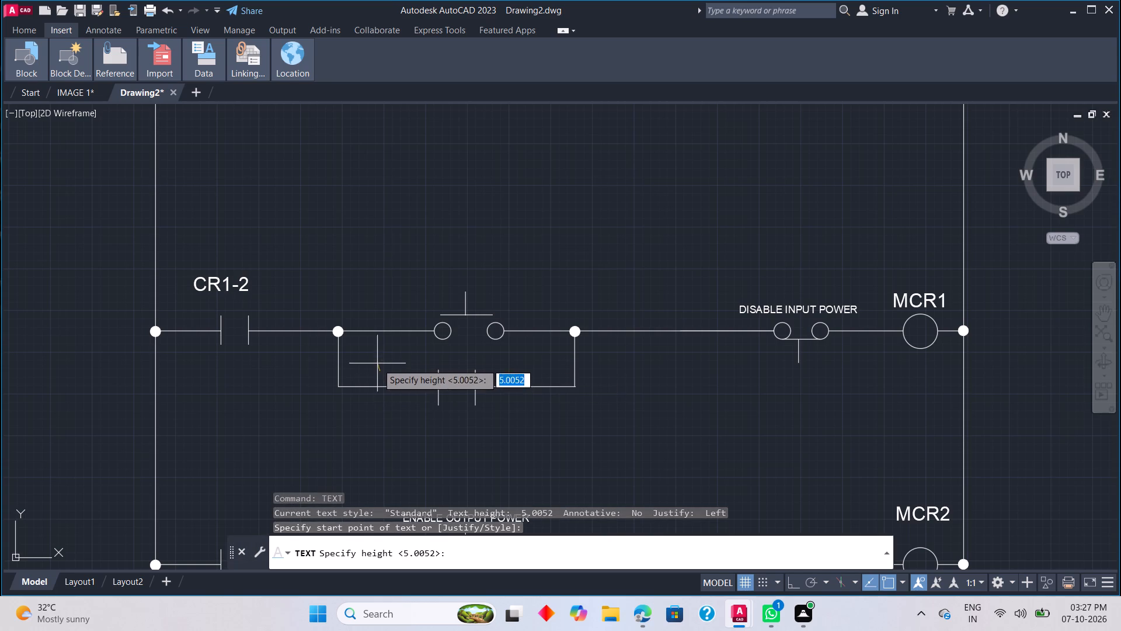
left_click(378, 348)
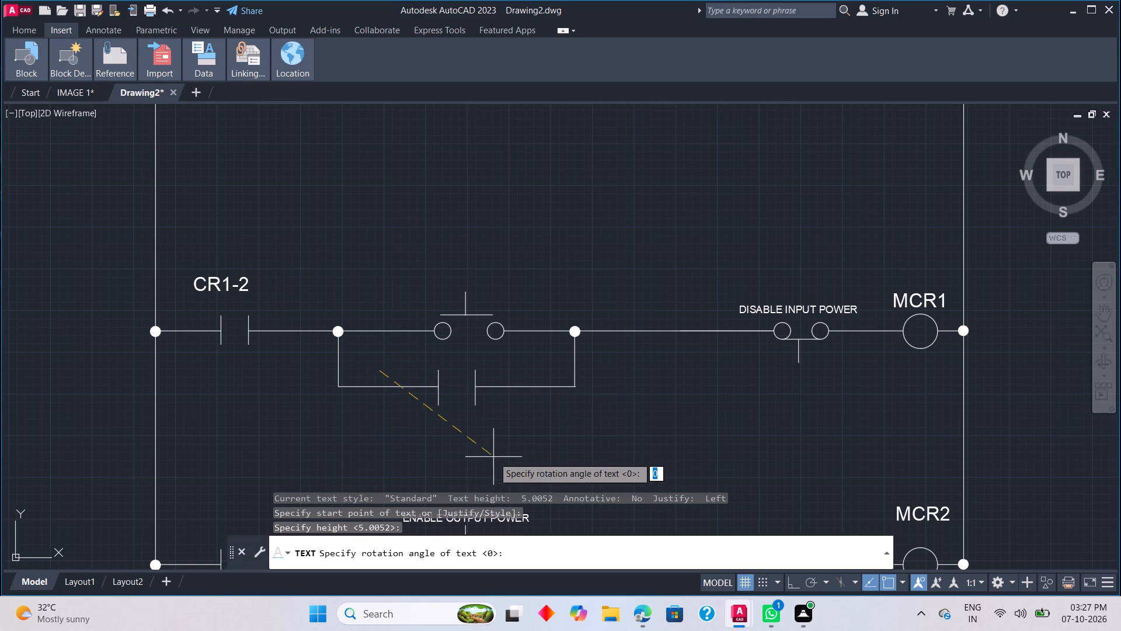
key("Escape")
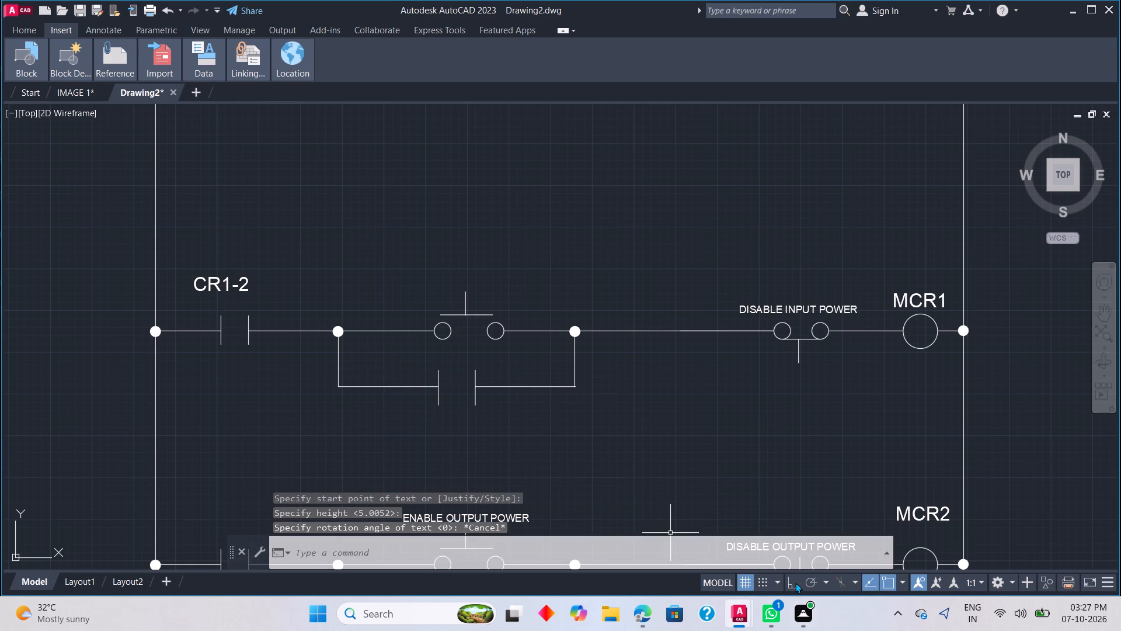
With ortho on, add a horizontal MCR1-1 text label about 6.6 units high at the parallel contact on the MCR1 rung.
left_click(794, 580)
key("t")
key("e")
type("XT")
key("space")
left_click(377, 377)
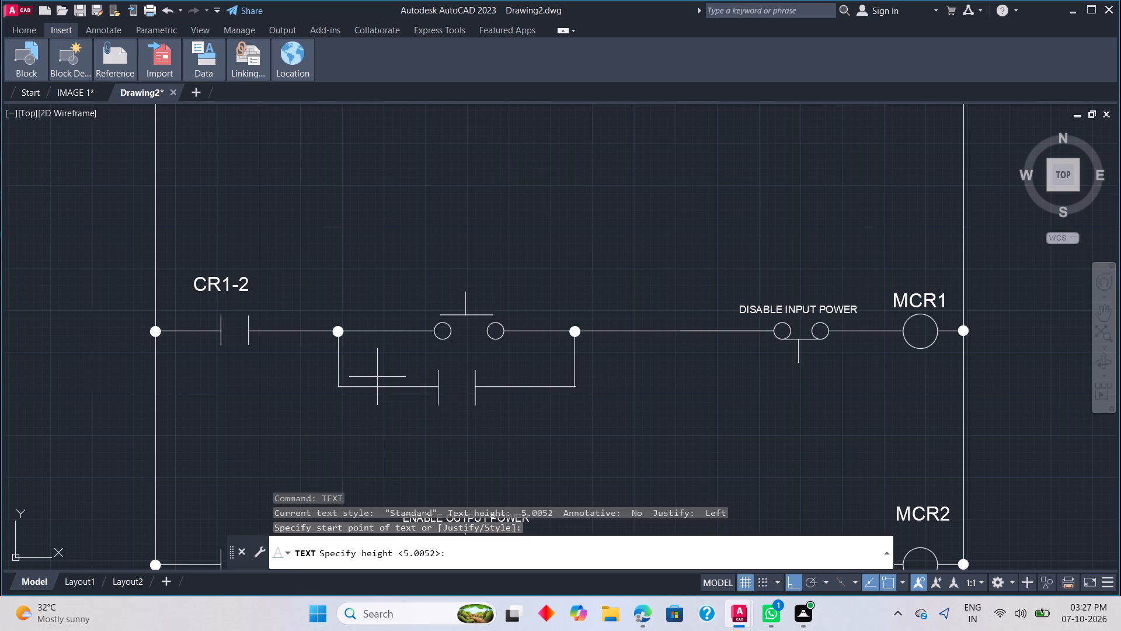
left_click(380, 355)
left_click(394, 373)
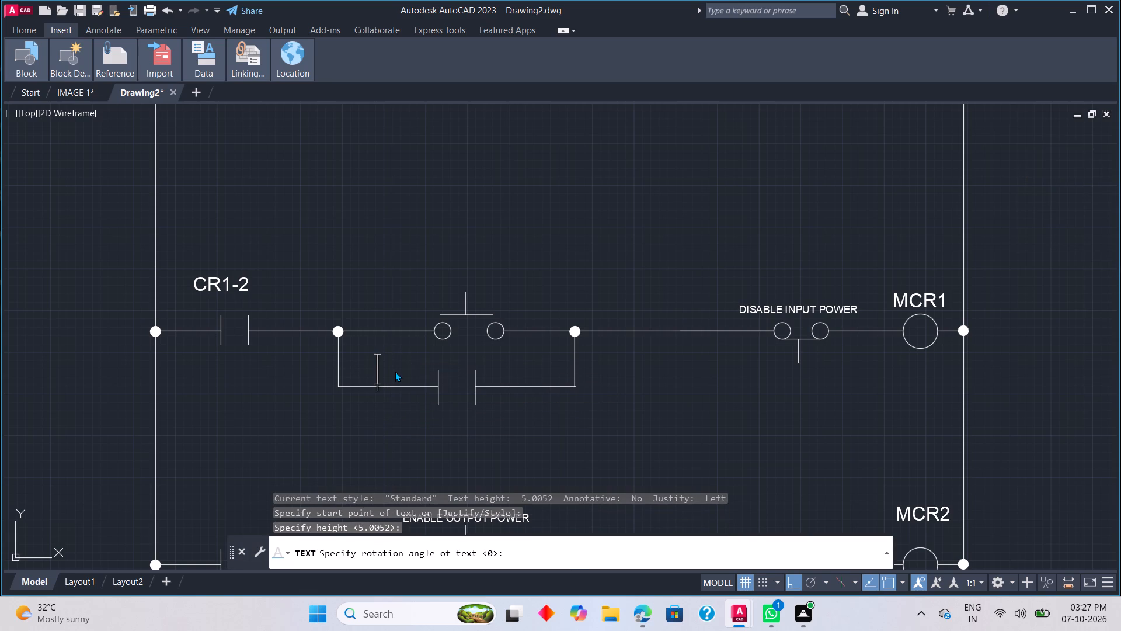
type("MC")
type("R1")
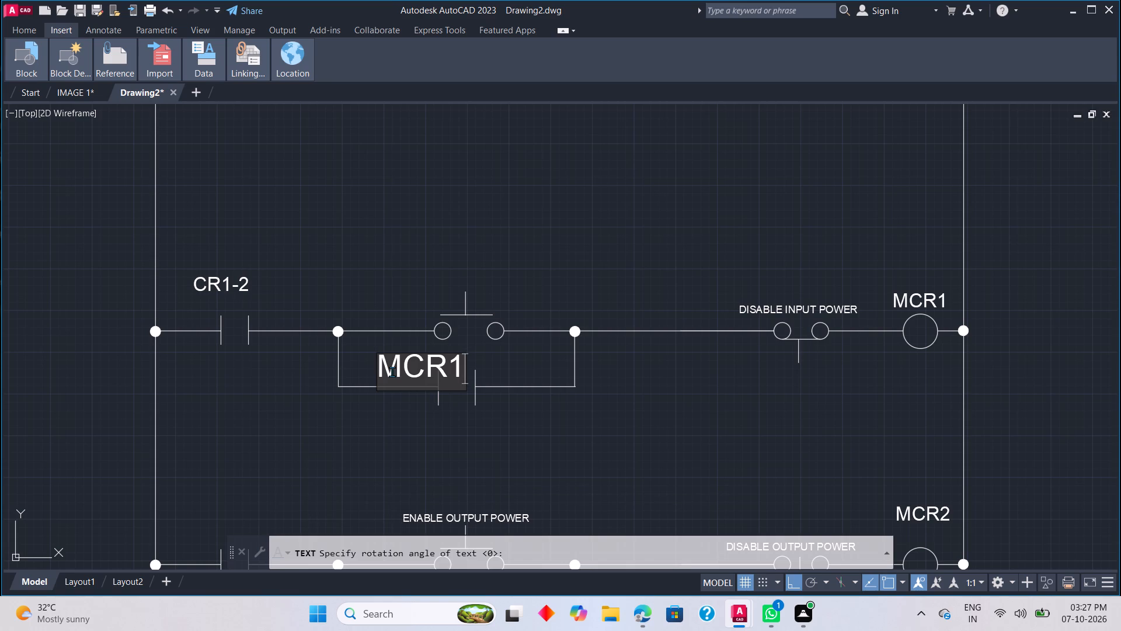
type("-1")
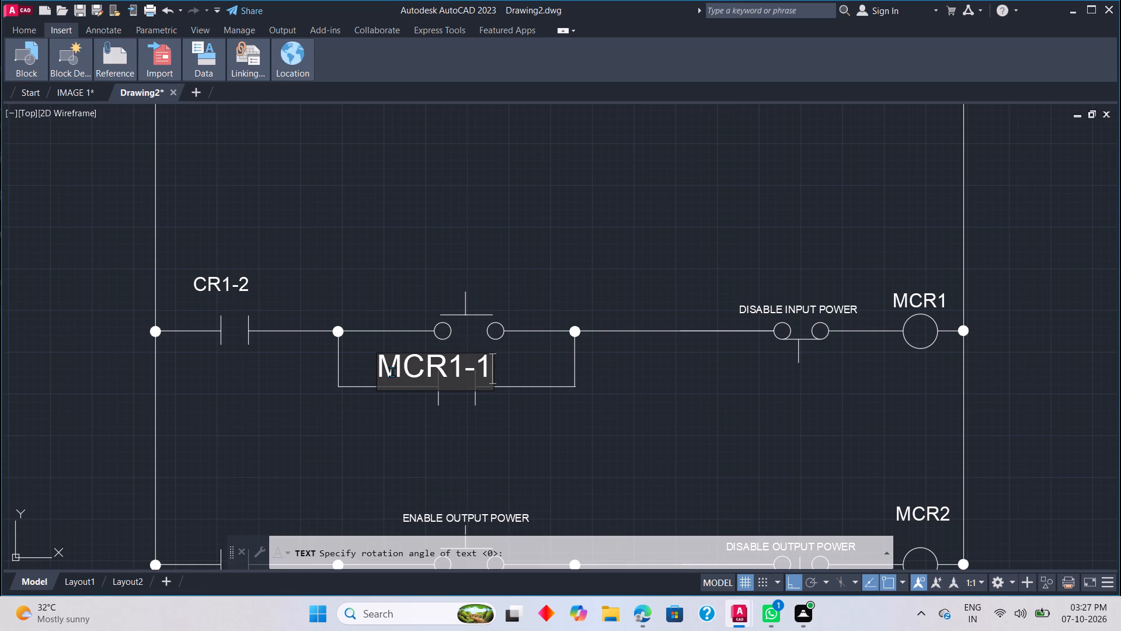
left_click(408, 438)
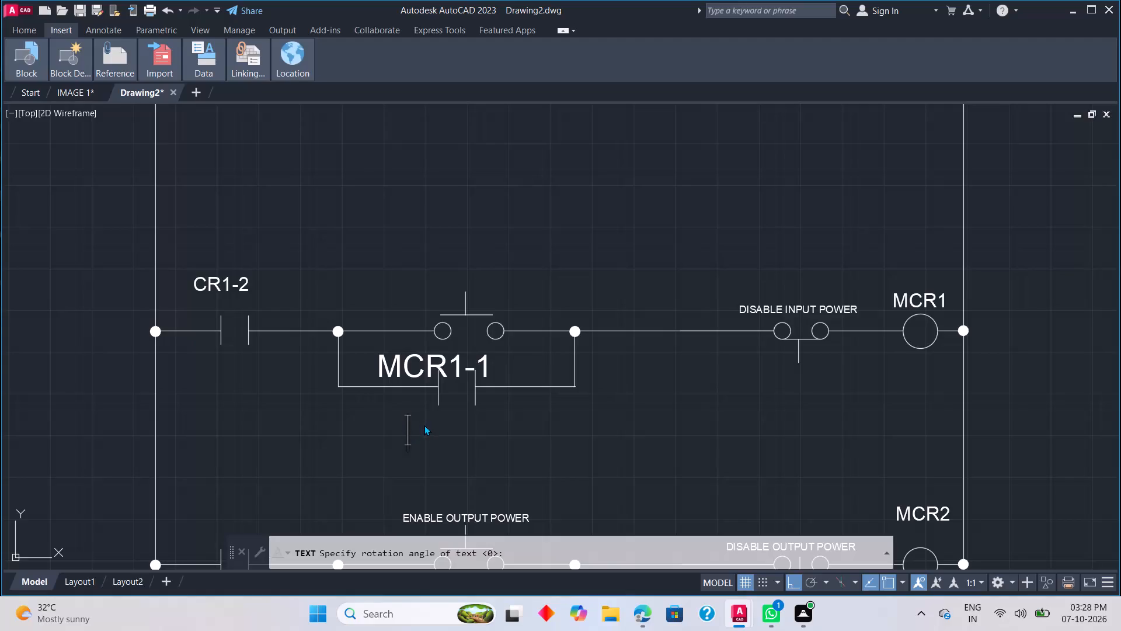
key("Escape")
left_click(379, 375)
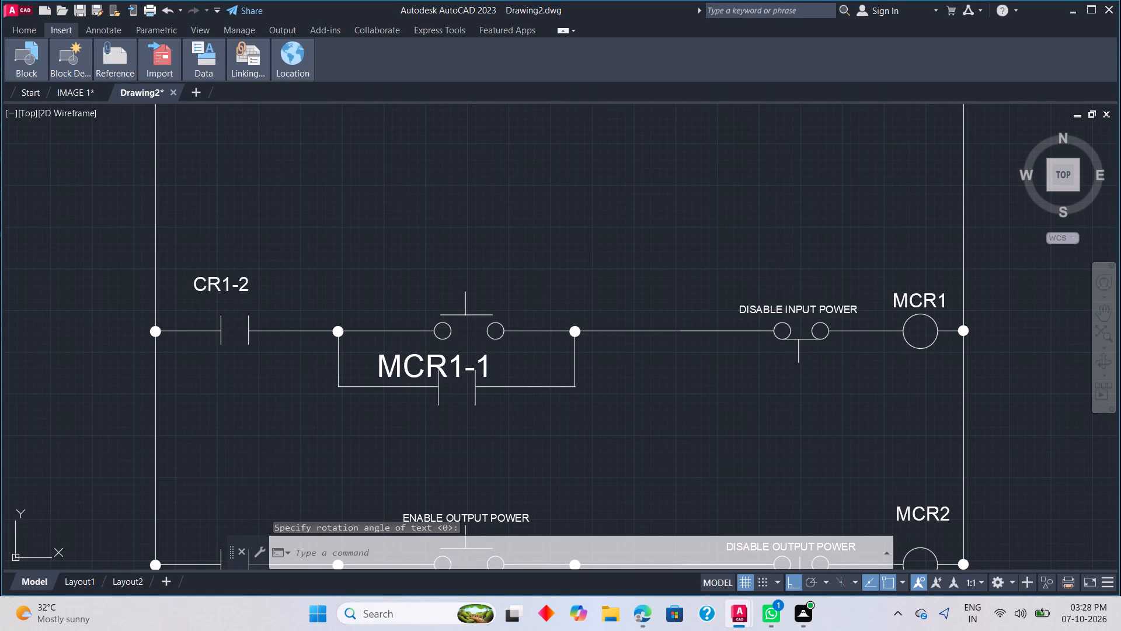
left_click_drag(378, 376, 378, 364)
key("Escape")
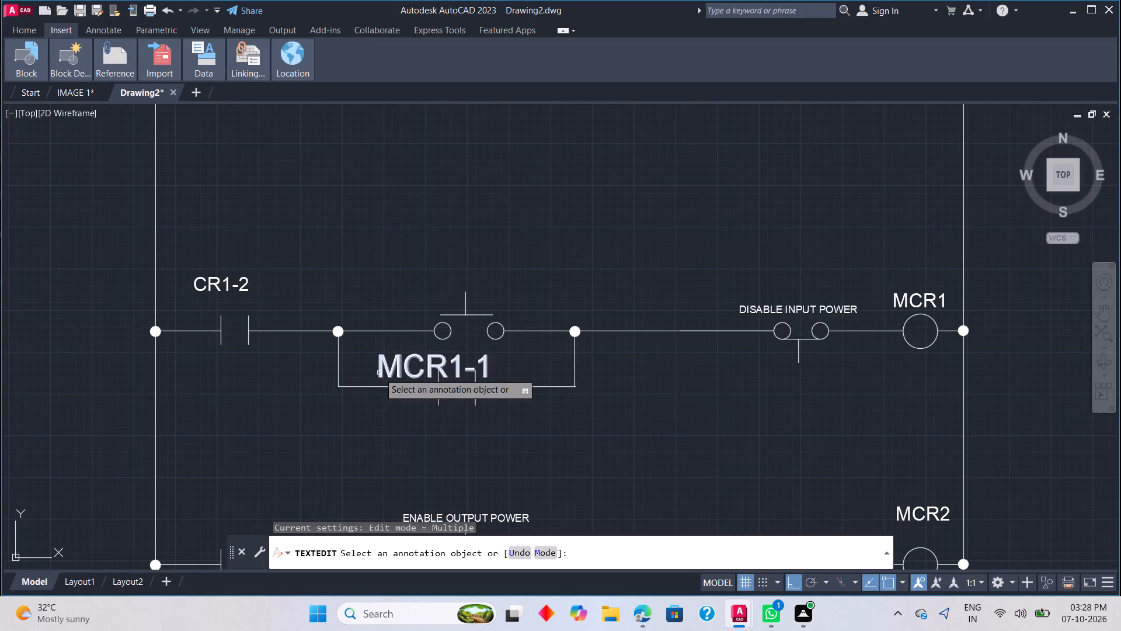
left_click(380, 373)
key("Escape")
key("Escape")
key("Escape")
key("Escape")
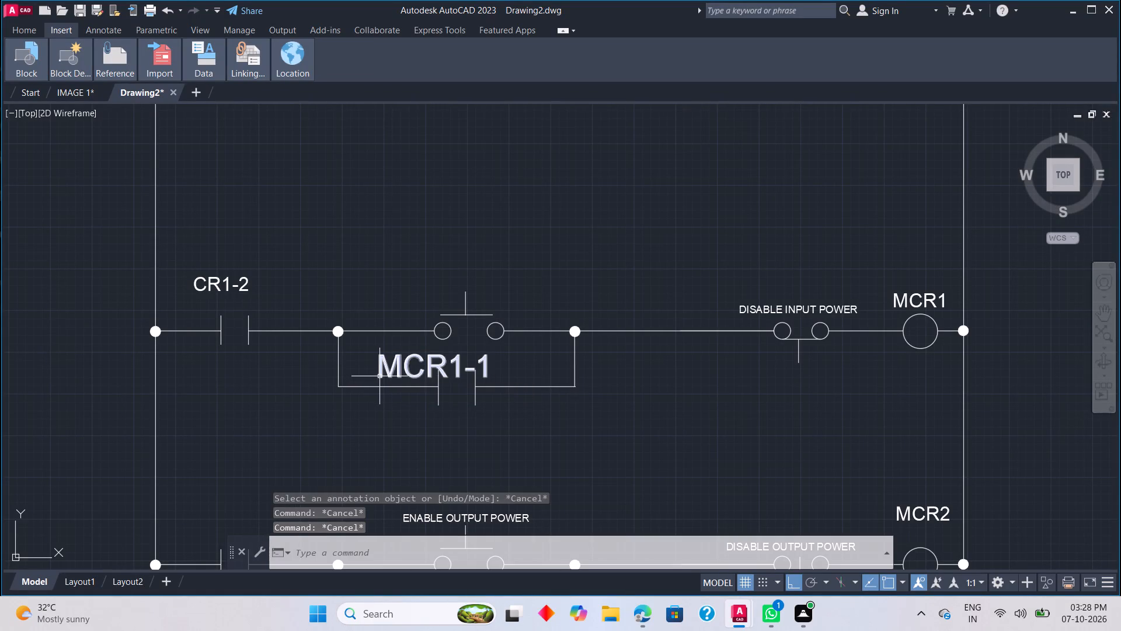
Turn ortho off and move the MCR1-1 label up and rightward about 9.3 units so it sits centred above its parallel contact.
left_click(381, 375)
left_click_drag(381, 375, 398, 360)
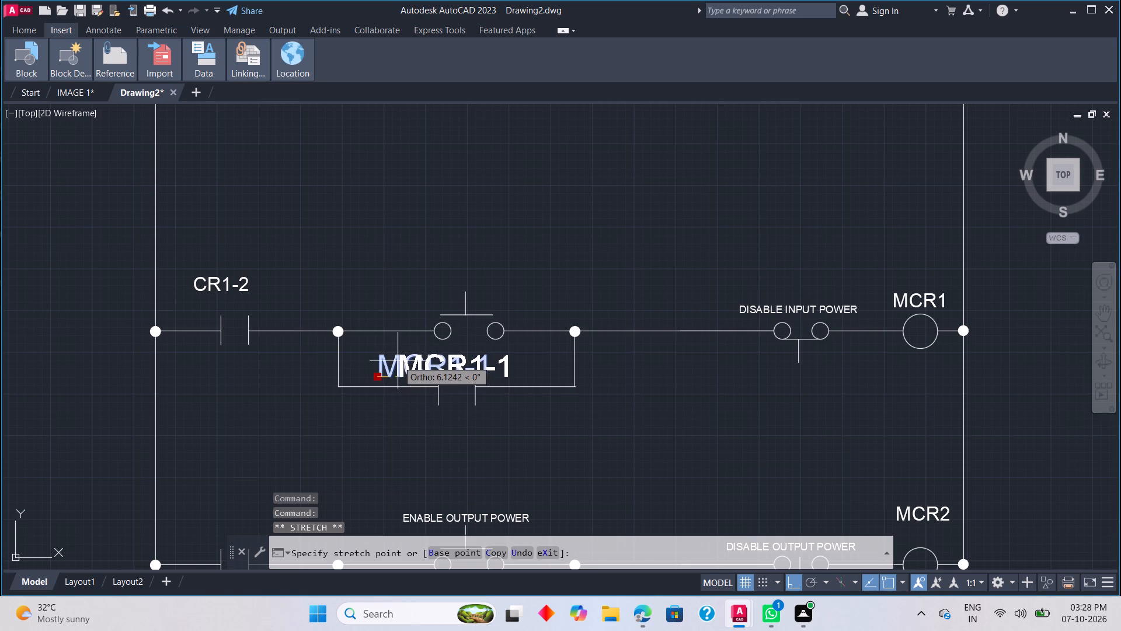
left_click_drag(398, 360, 760, 604)
left_click(796, 583)
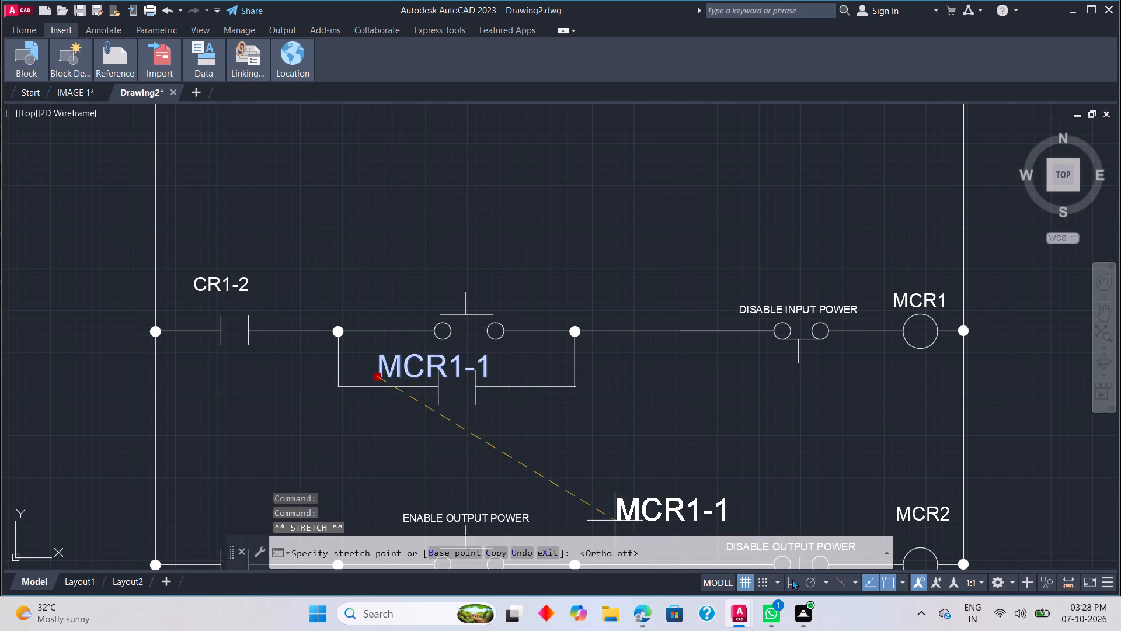
left_click(407, 369)
key("Escape")
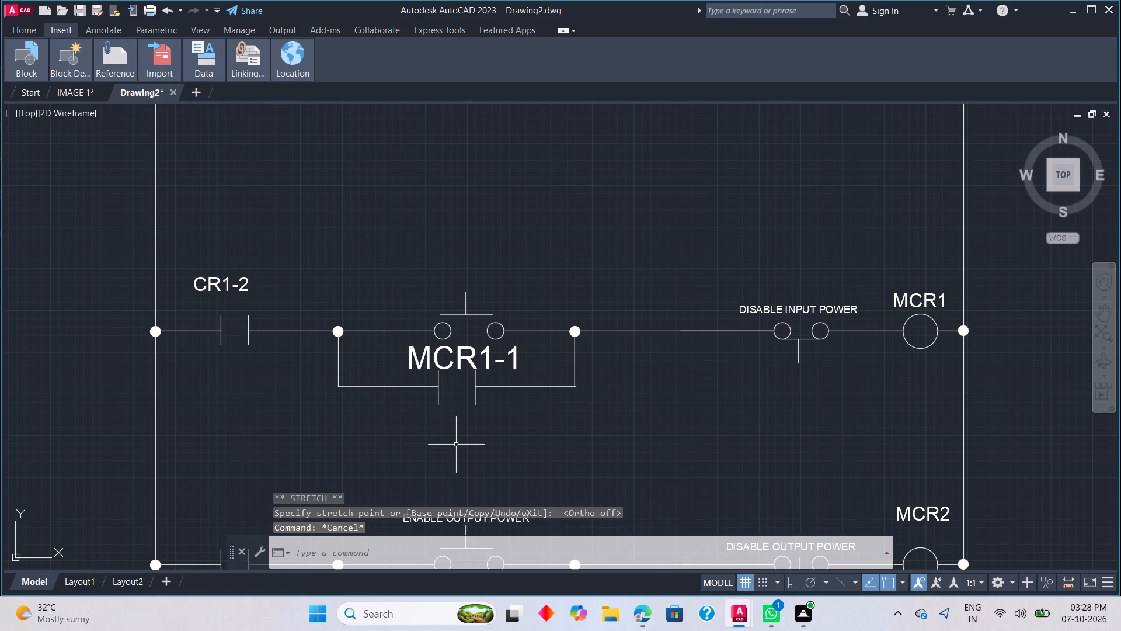
With ortho on, add a horizontal CR1-3 text label about 6 units high just above the first contact on the MCR2 rung.
scroll(456, 444, "down", 2)
scroll(509, 461, "down", 1)
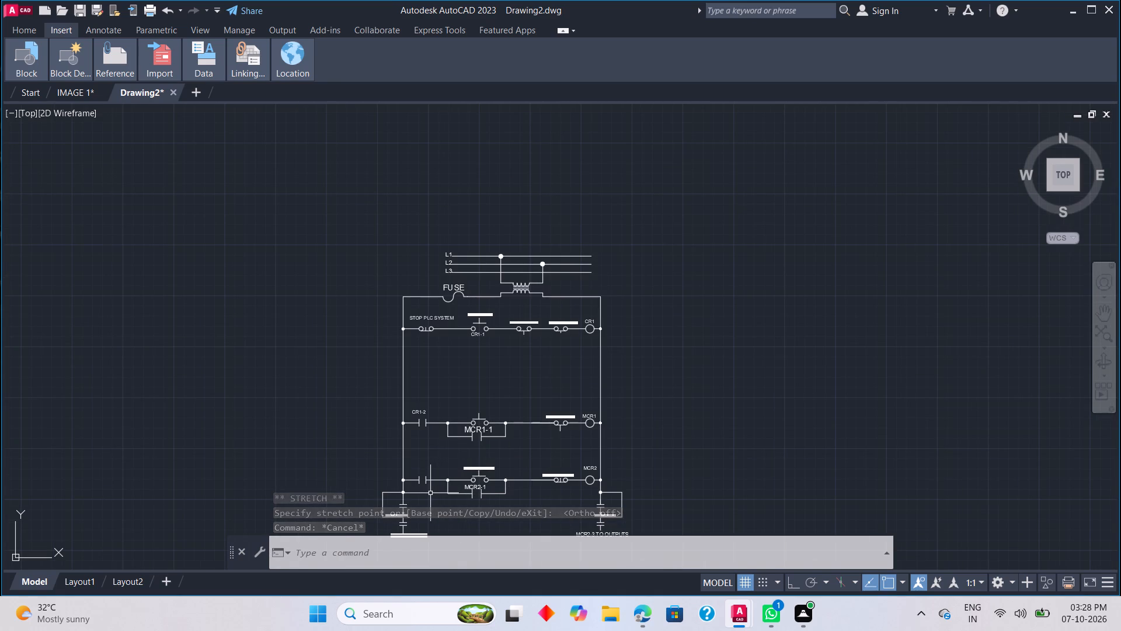
scroll(430, 492, "up", 1)
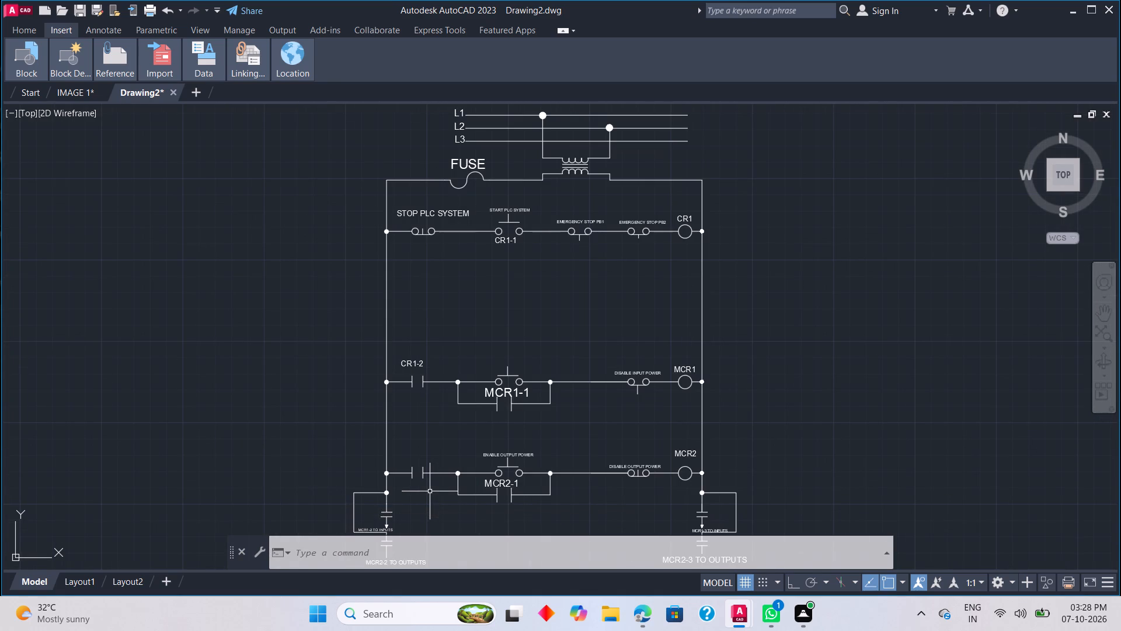
scroll(405, 506, "up", 2)
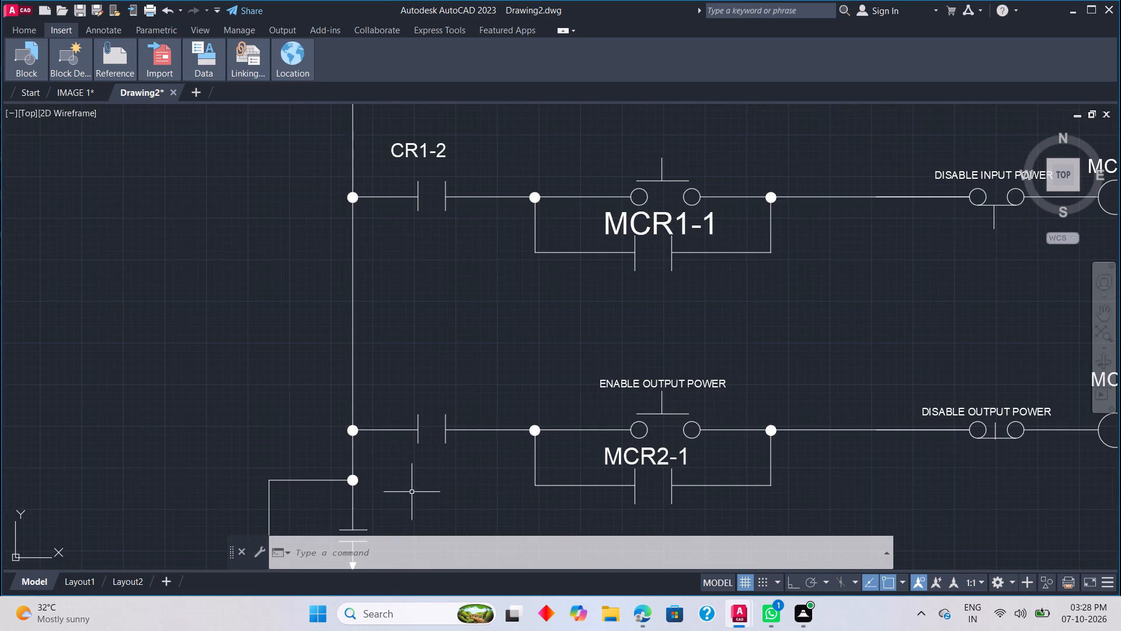
scroll(413, 491, "down", 2)
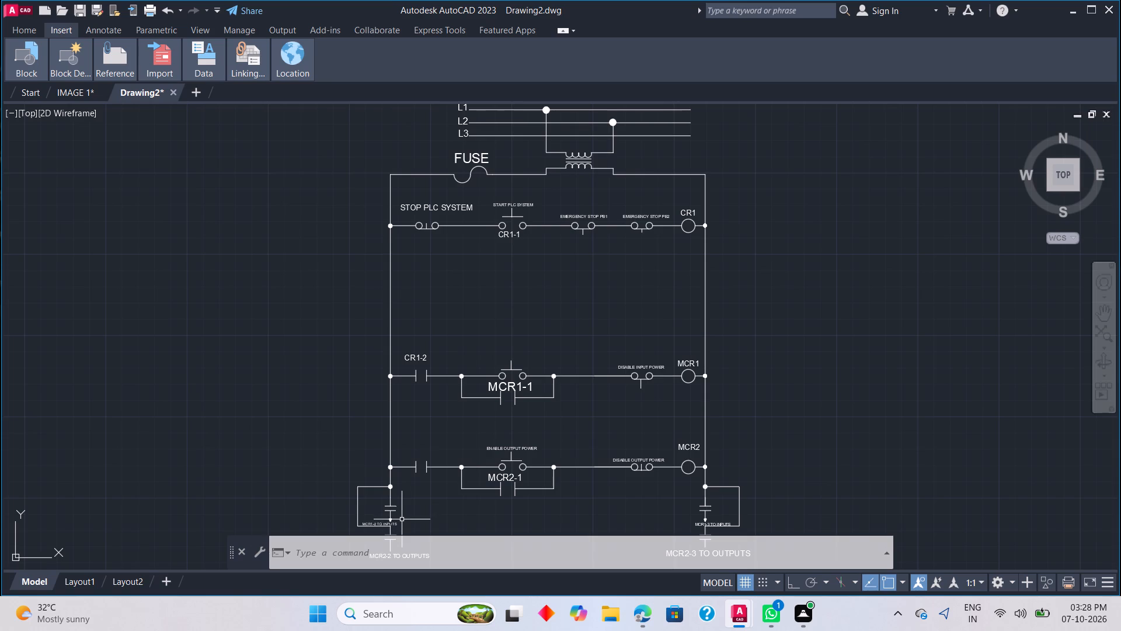
scroll(402, 518, "up", 1)
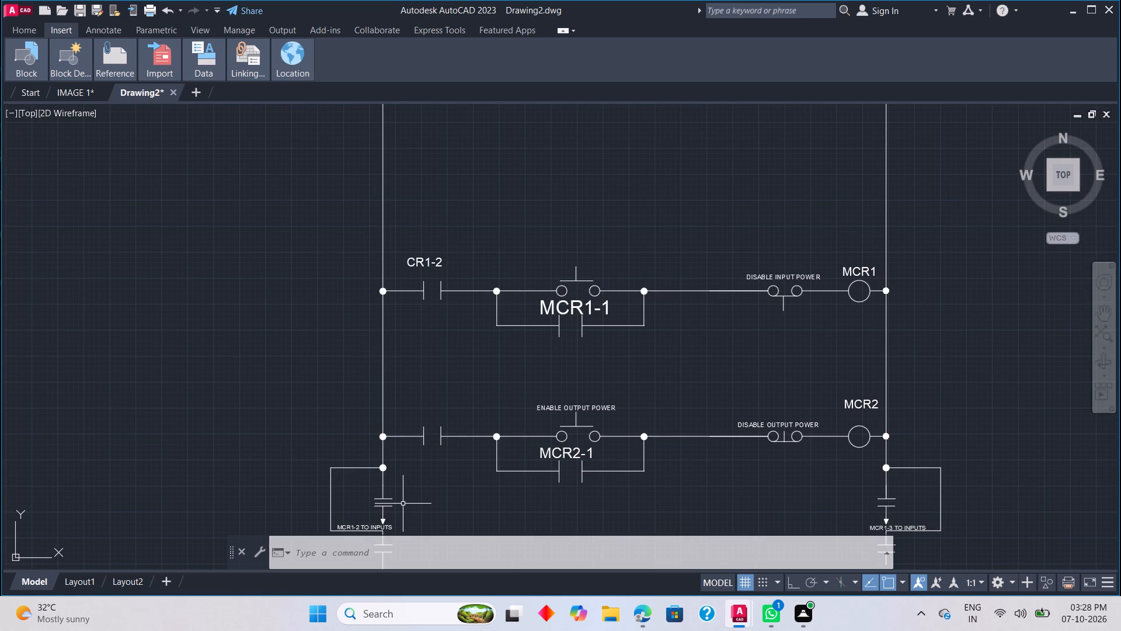
scroll(405, 512, "down", 1)
scroll(410, 508, "up", 2)
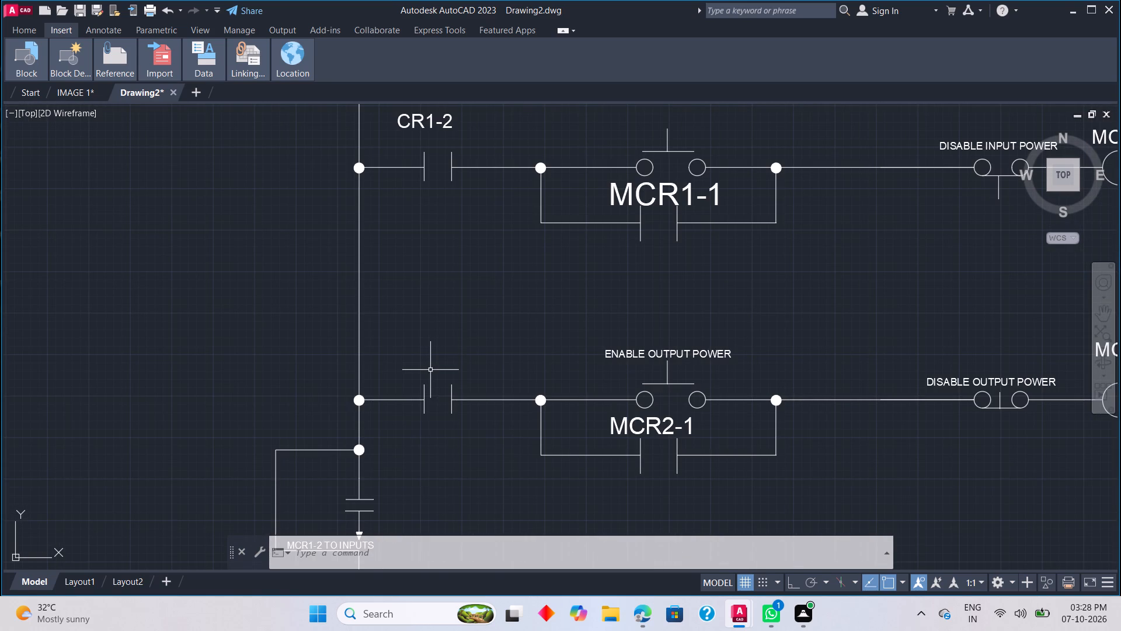
key("t")
type("EX")
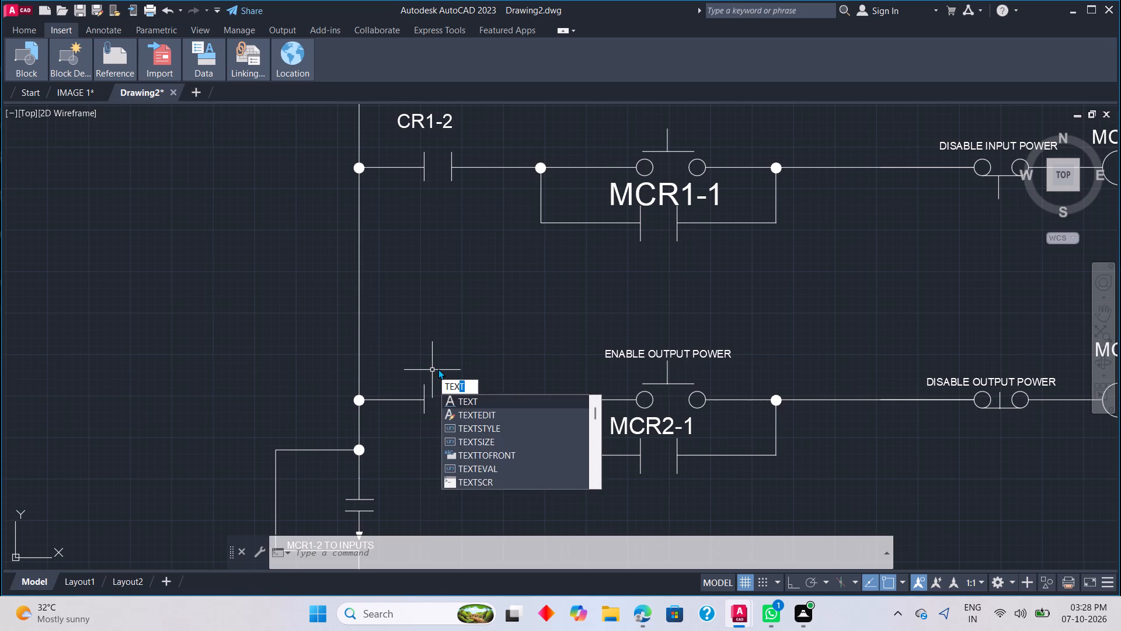
type("T")
key("space")
left_click(402, 376)
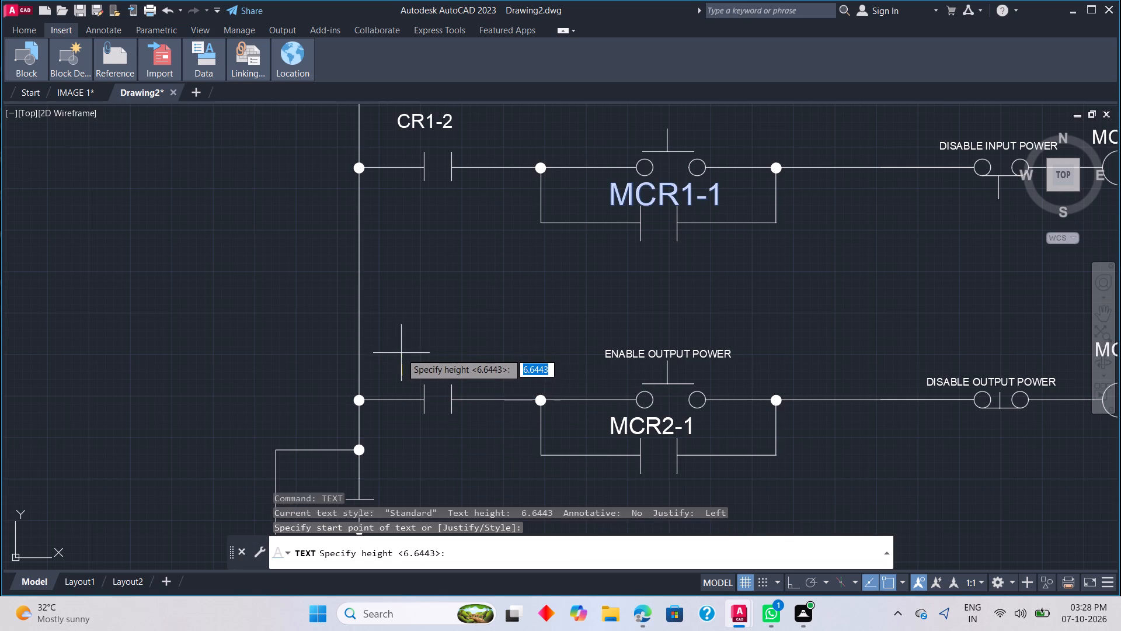
left_click(787, 577)
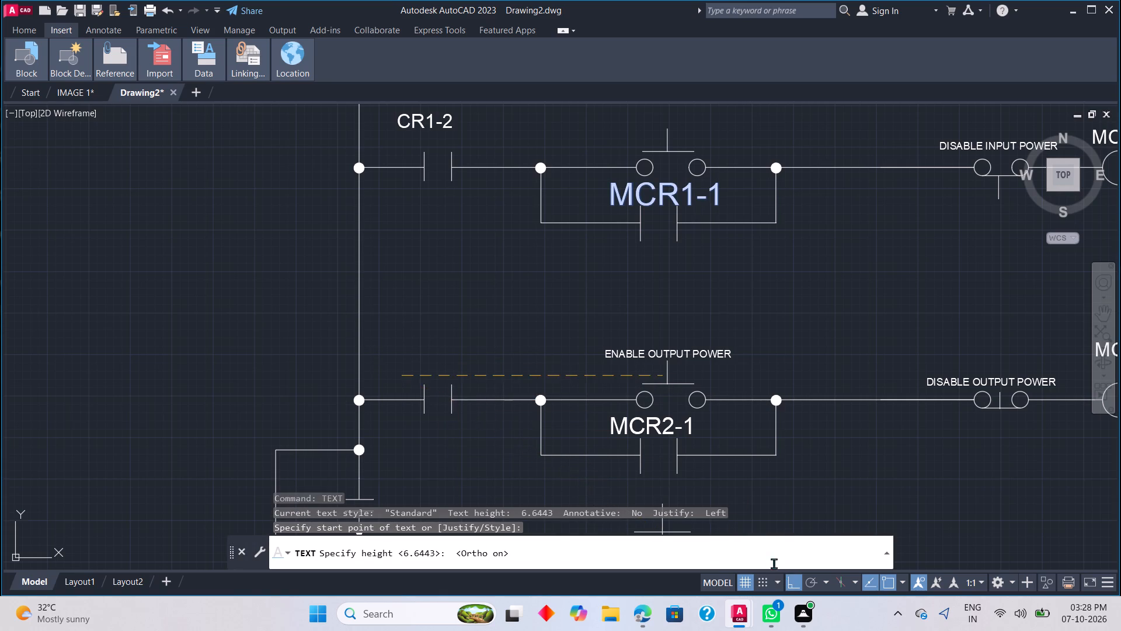
left_click(402, 356)
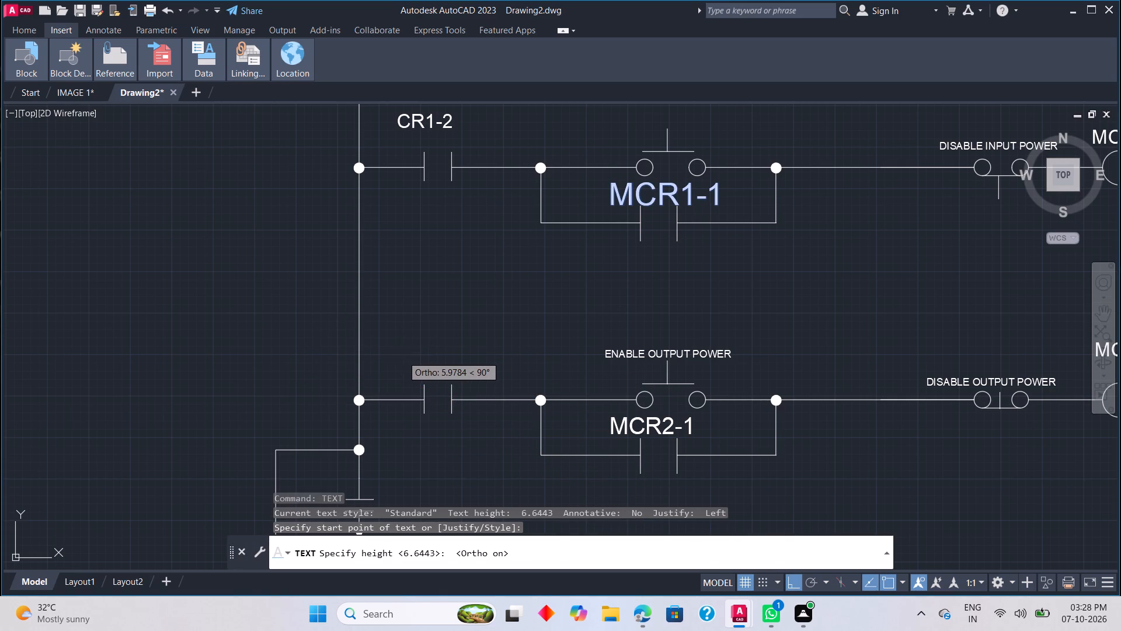
left_click(417, 373)
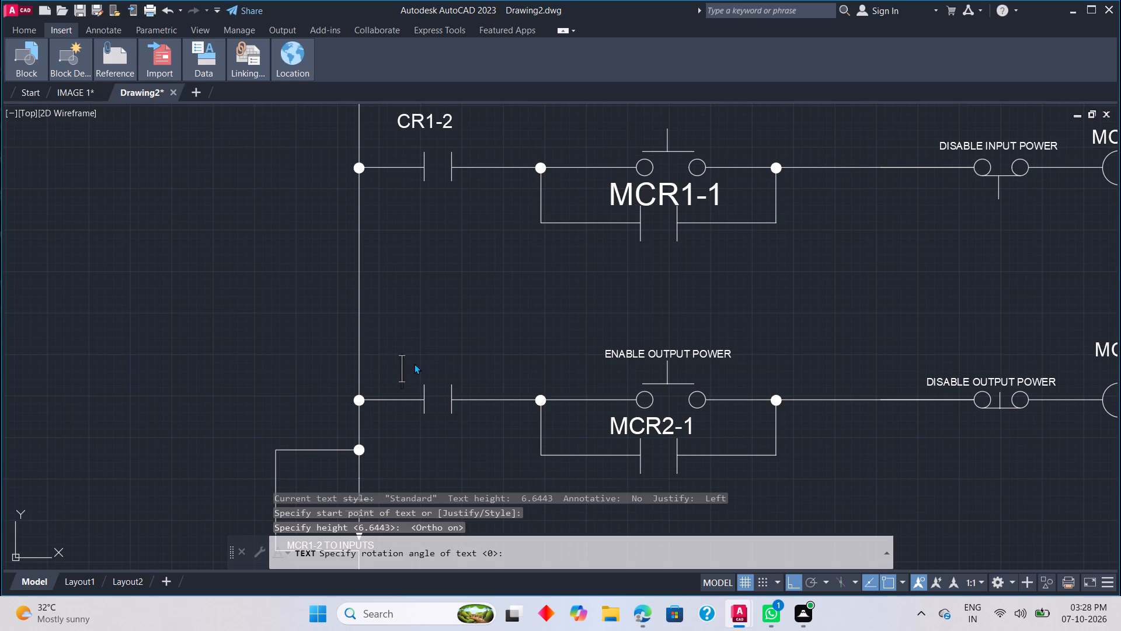
type("CR")
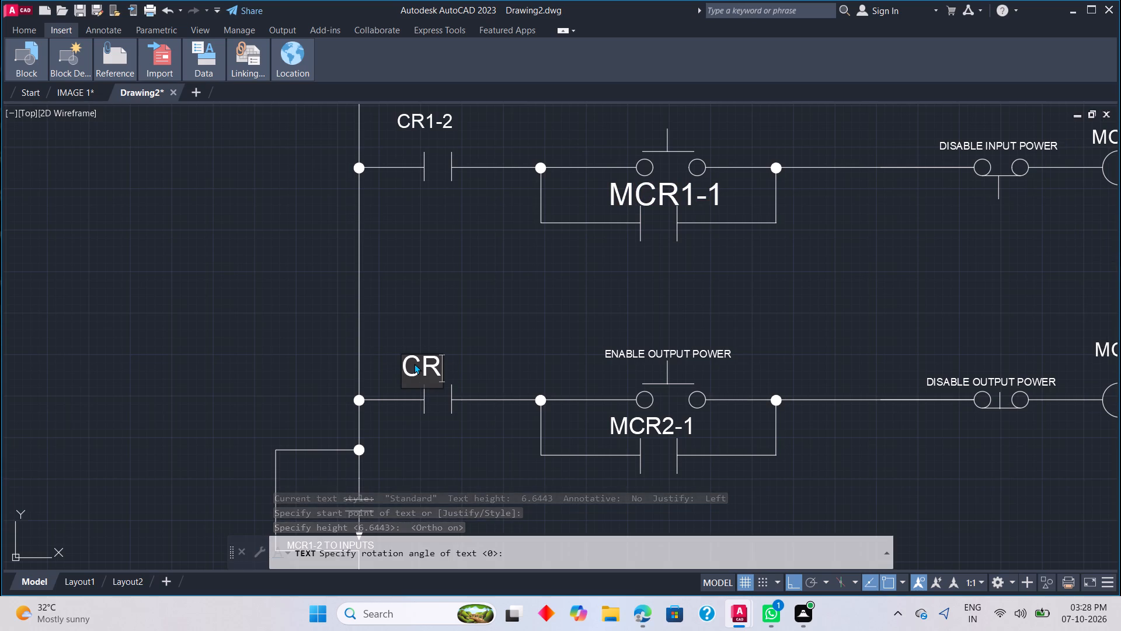
key("1")
type("-3")
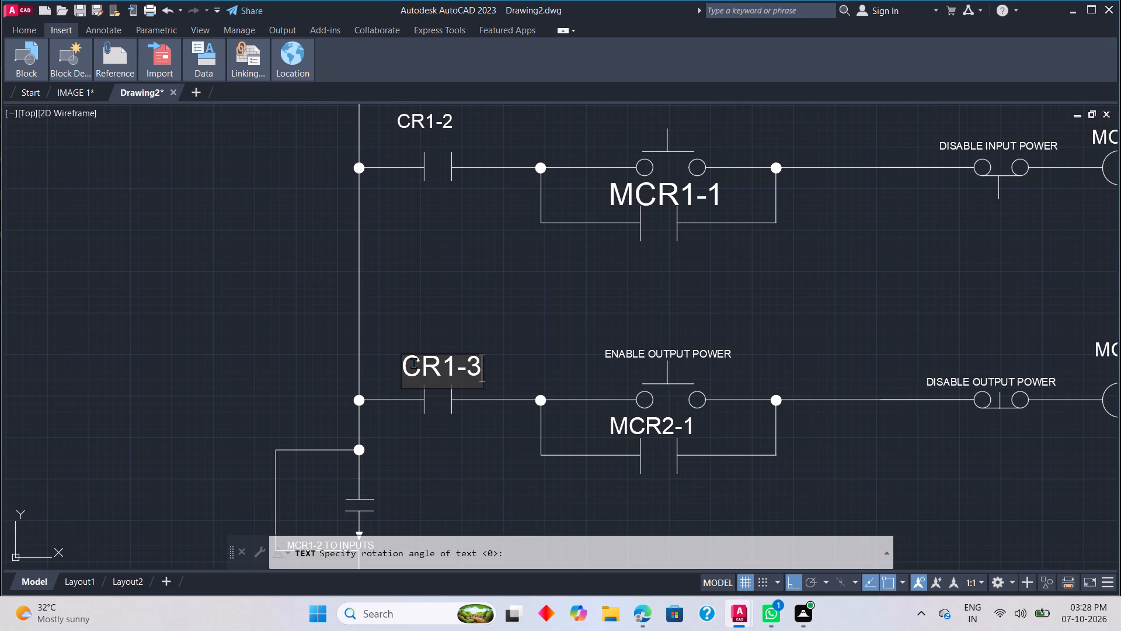
left_click(506, 306)
key("Escape")
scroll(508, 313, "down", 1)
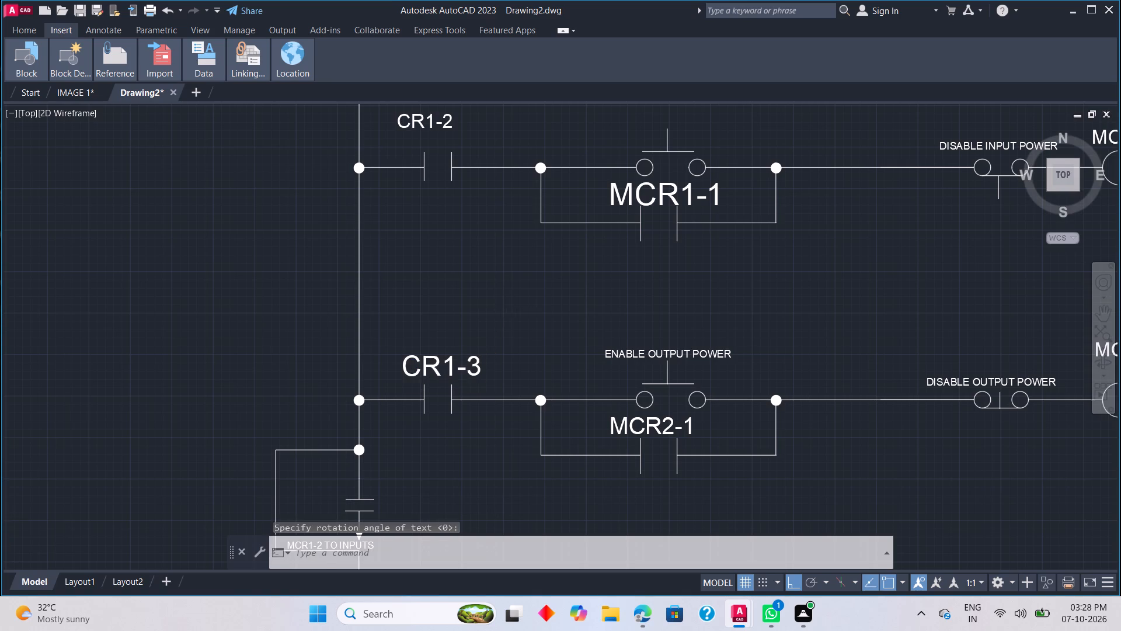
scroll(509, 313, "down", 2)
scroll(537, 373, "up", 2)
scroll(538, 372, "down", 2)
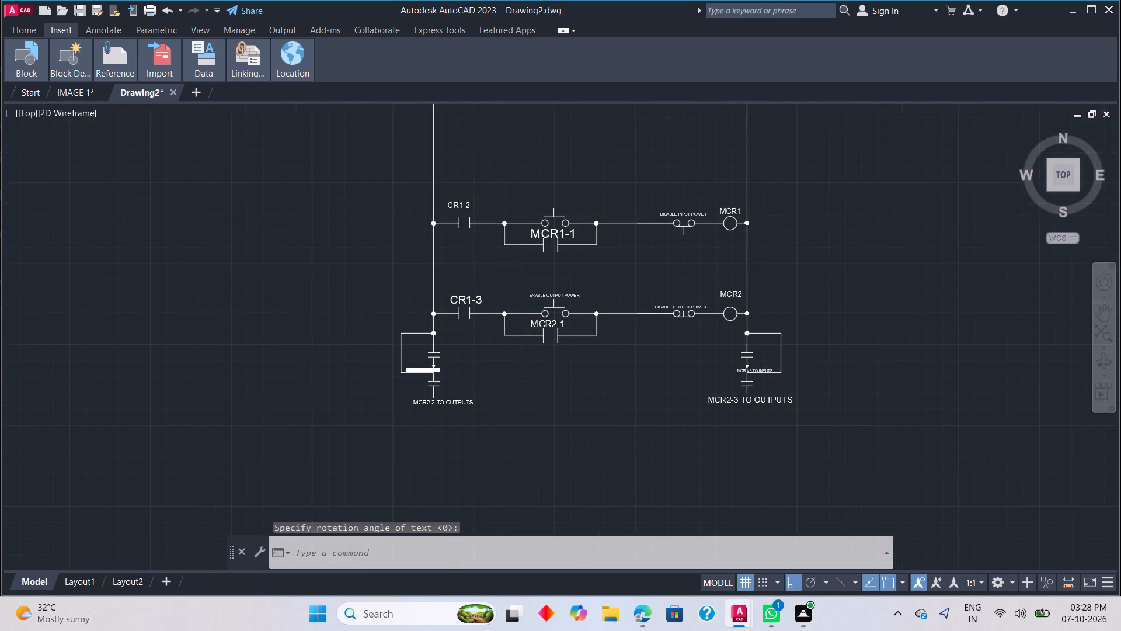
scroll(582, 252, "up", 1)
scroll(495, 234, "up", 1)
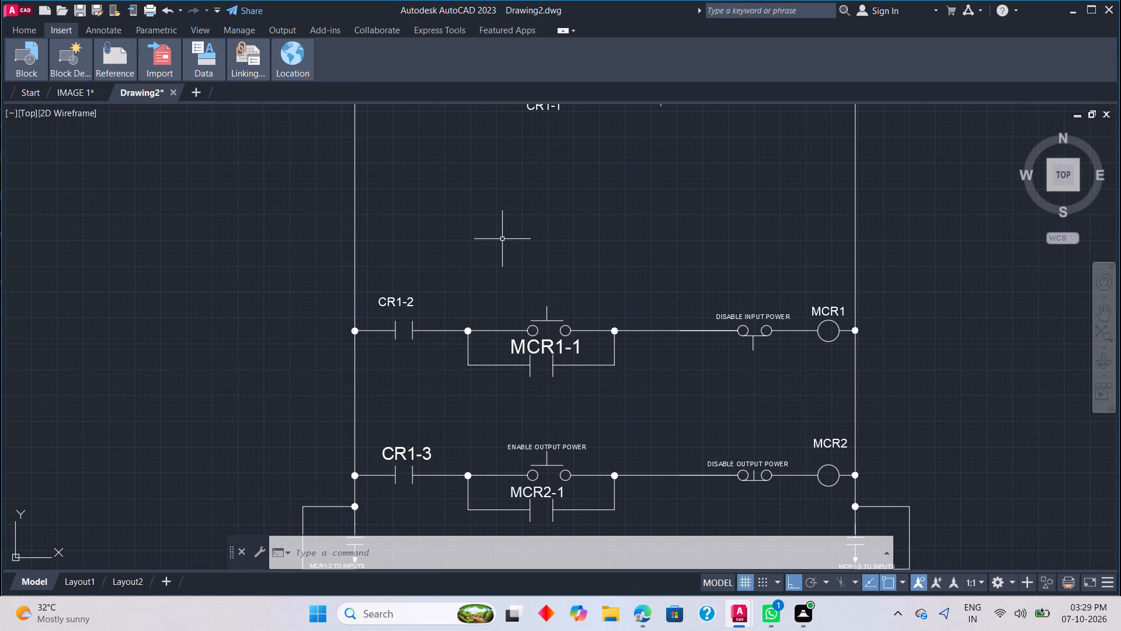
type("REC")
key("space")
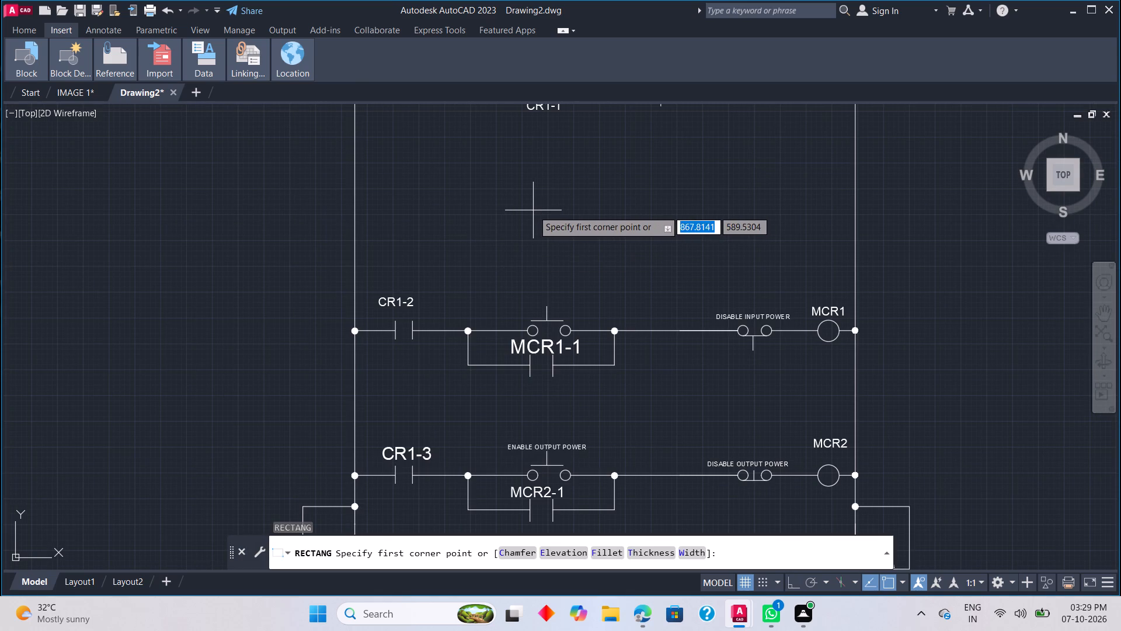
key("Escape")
Draw a horizontal line between the two vertical rails, about midway between the CR1 and MCR1 rungs.
key("l")
key("space")
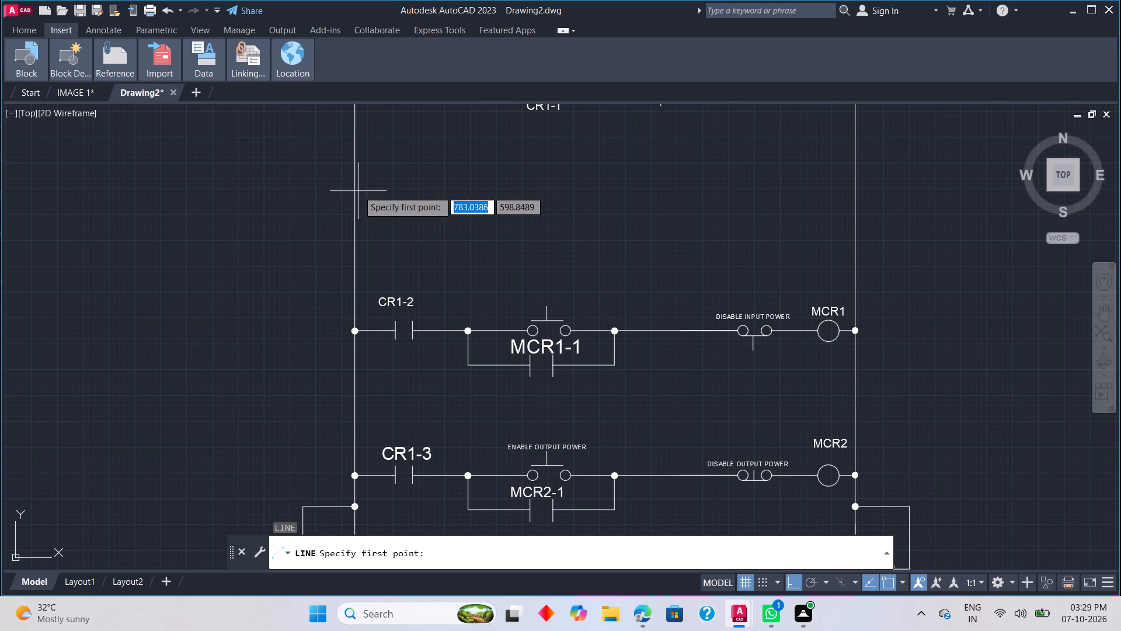
scroll(357, 190, "down", 1)
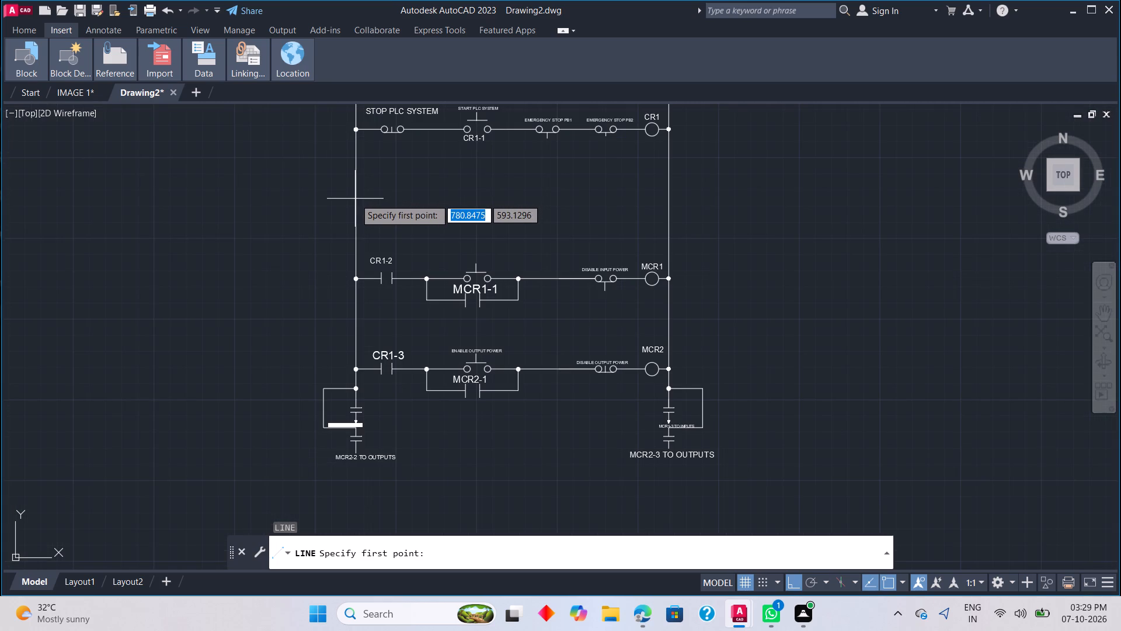
left_click(355, 199)
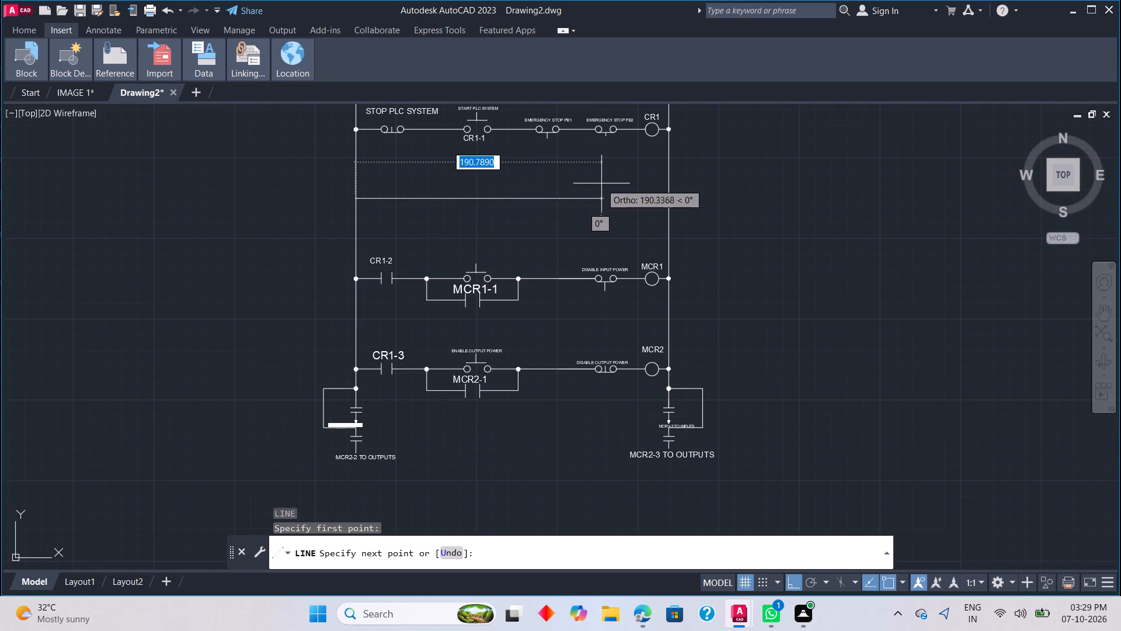
left_click(668, 195)
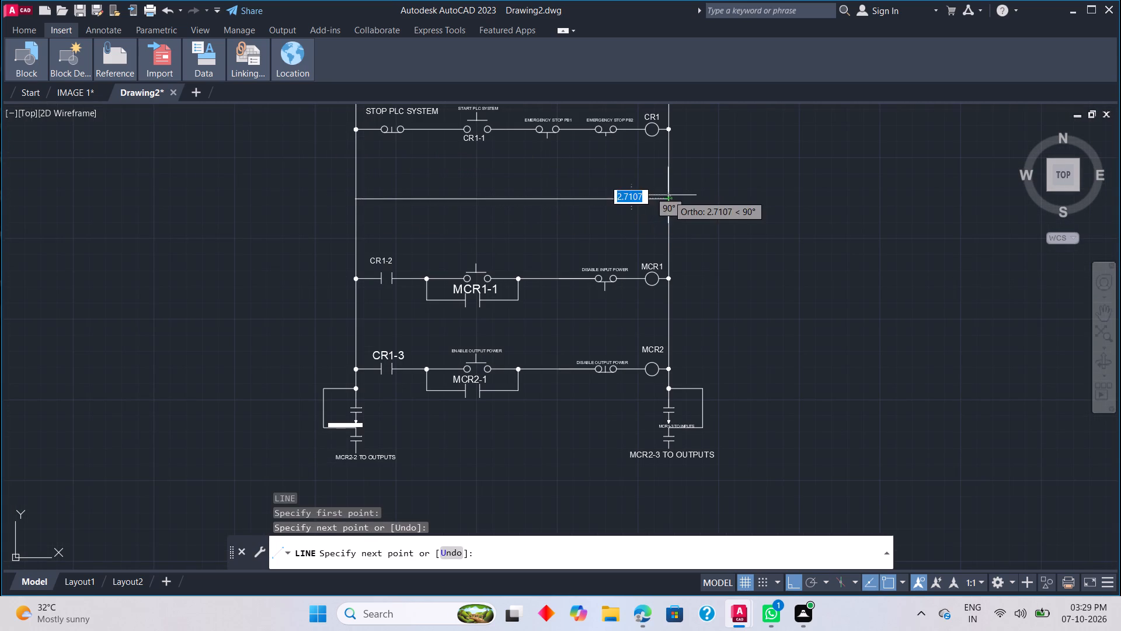
key("Escape")
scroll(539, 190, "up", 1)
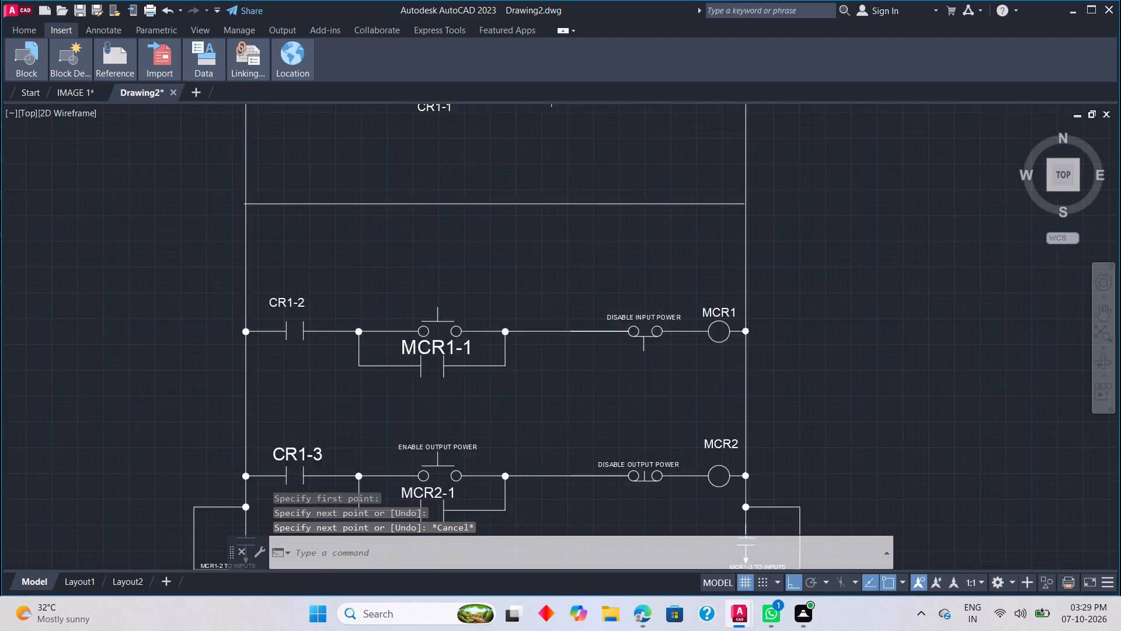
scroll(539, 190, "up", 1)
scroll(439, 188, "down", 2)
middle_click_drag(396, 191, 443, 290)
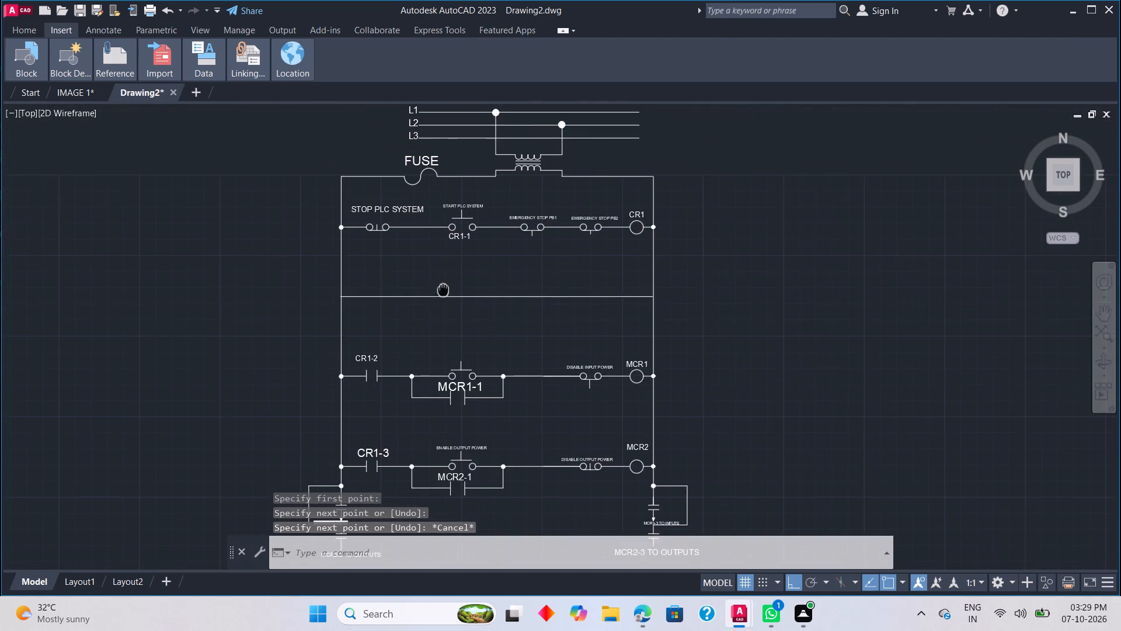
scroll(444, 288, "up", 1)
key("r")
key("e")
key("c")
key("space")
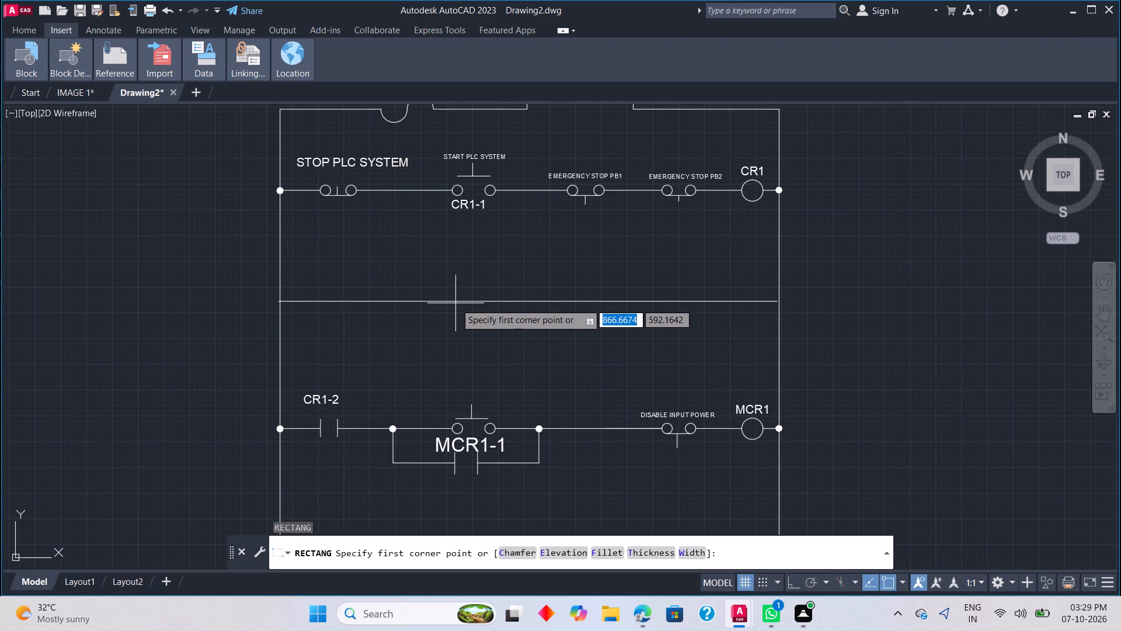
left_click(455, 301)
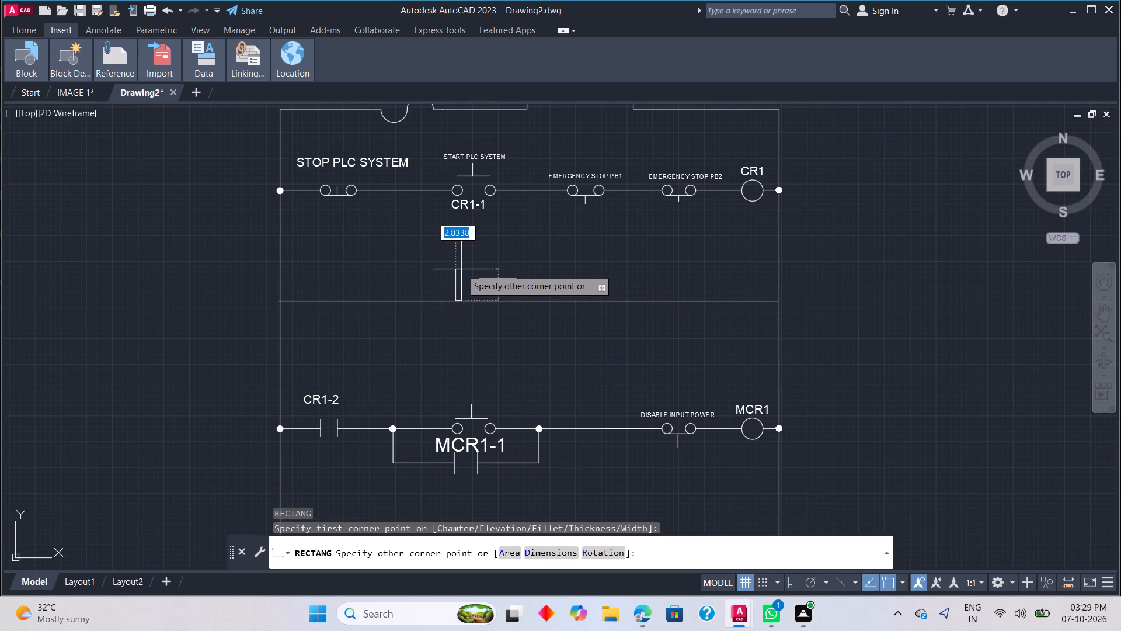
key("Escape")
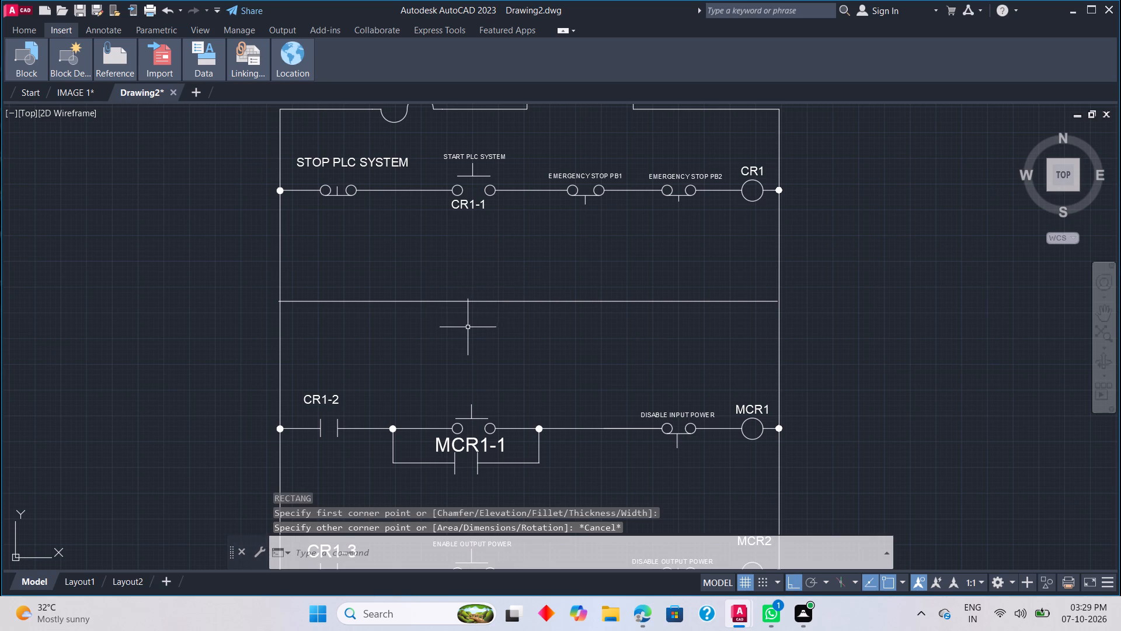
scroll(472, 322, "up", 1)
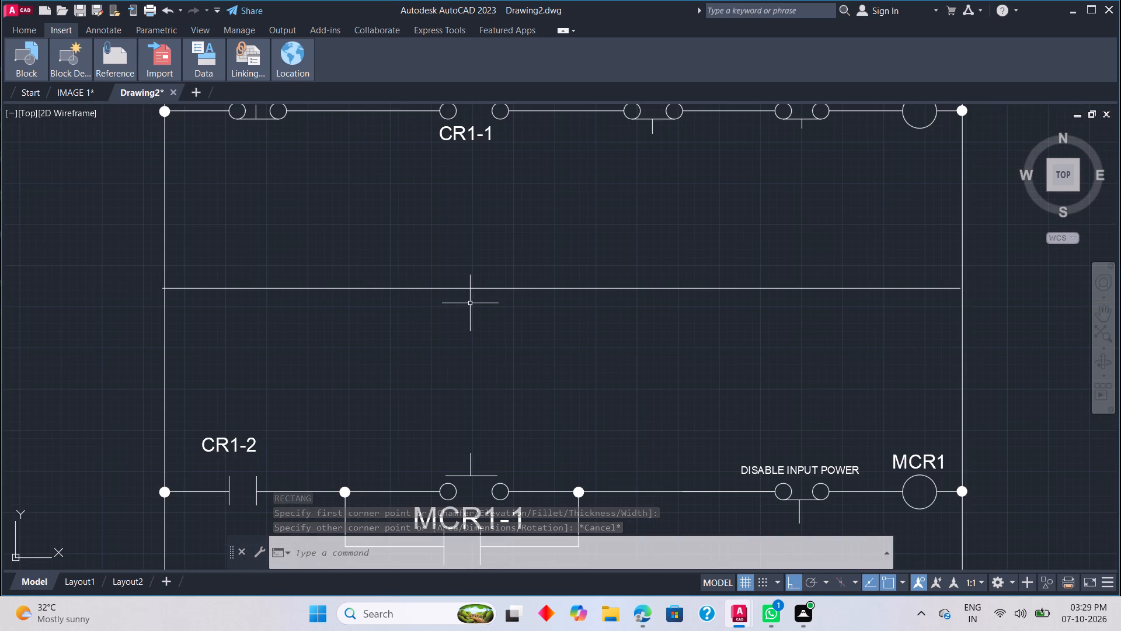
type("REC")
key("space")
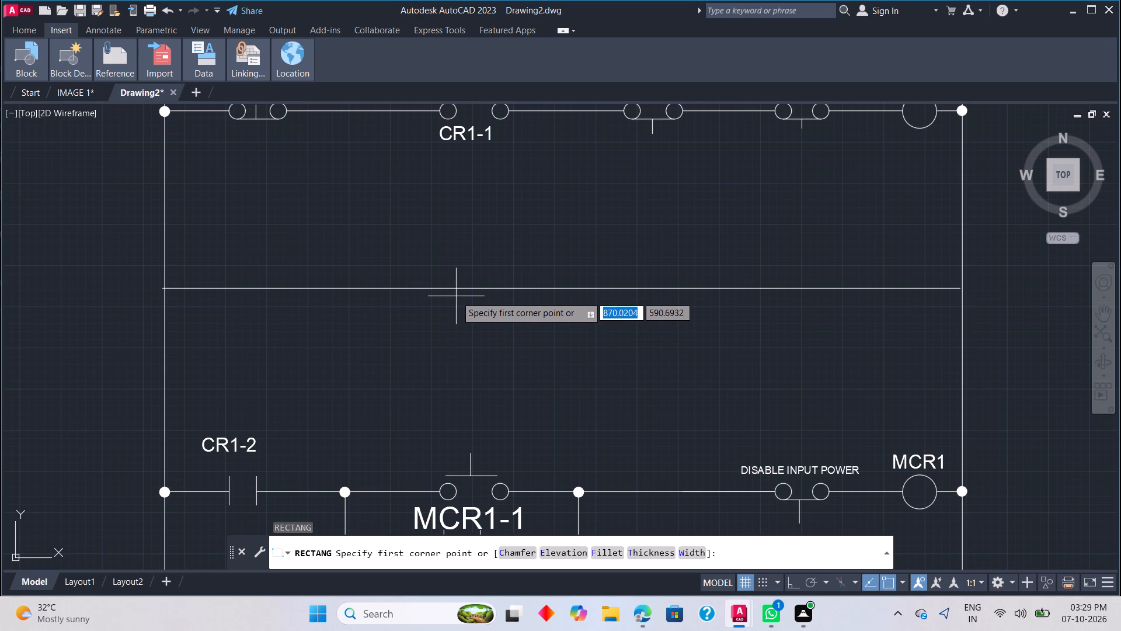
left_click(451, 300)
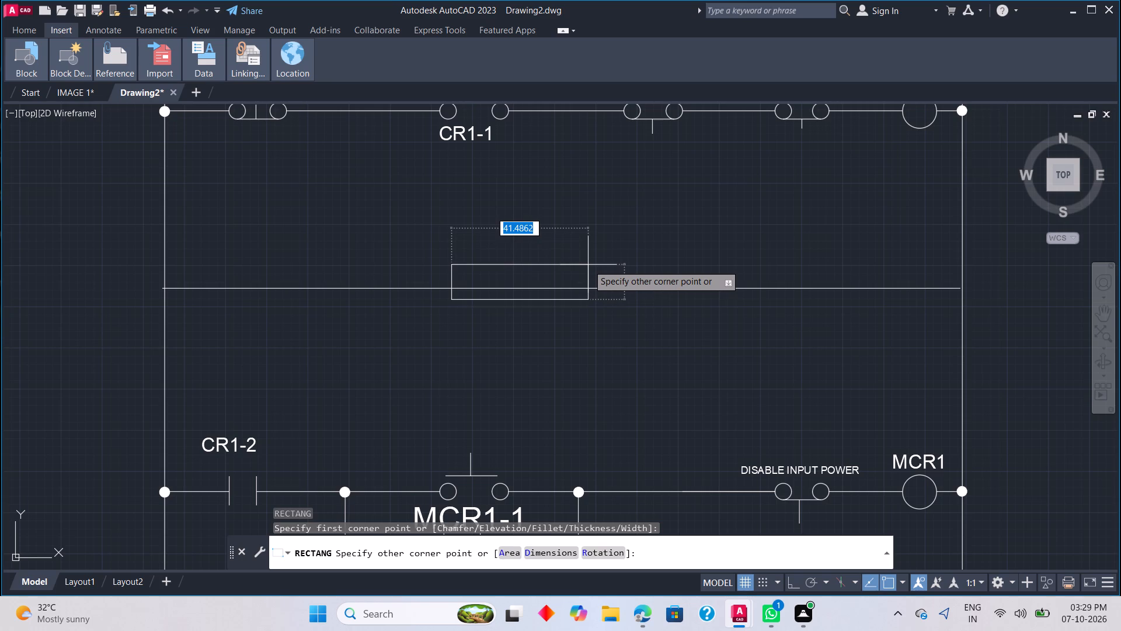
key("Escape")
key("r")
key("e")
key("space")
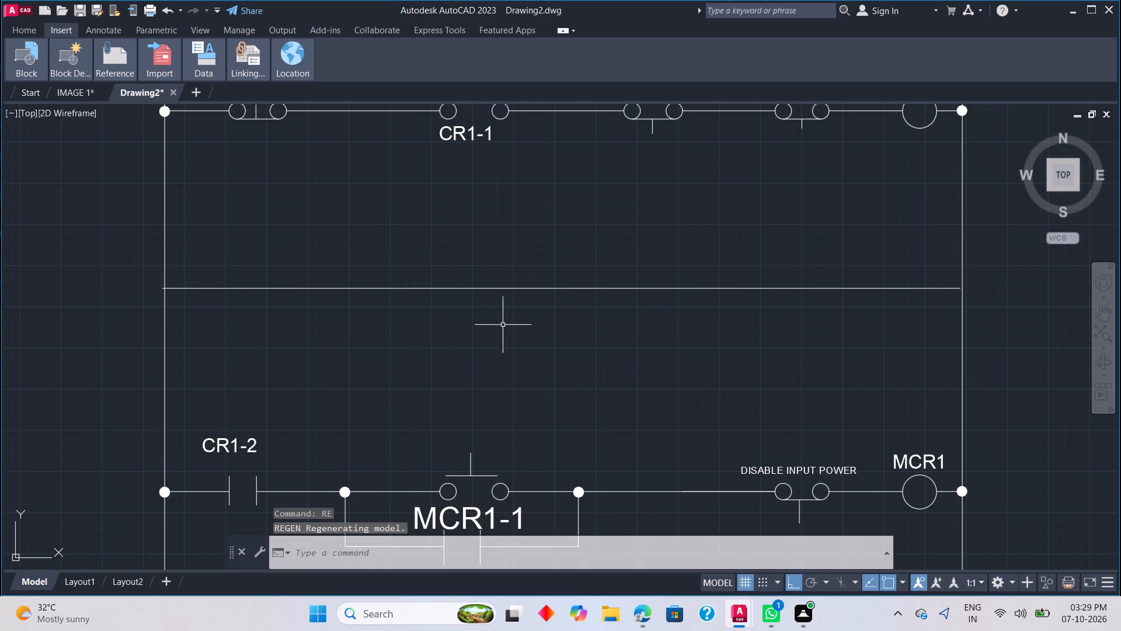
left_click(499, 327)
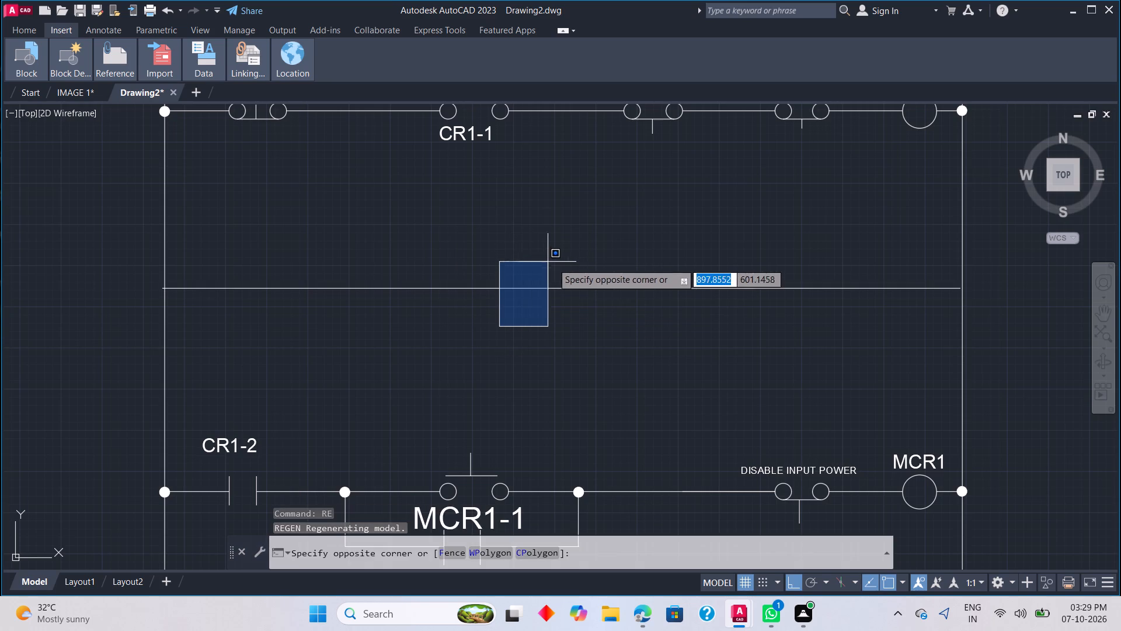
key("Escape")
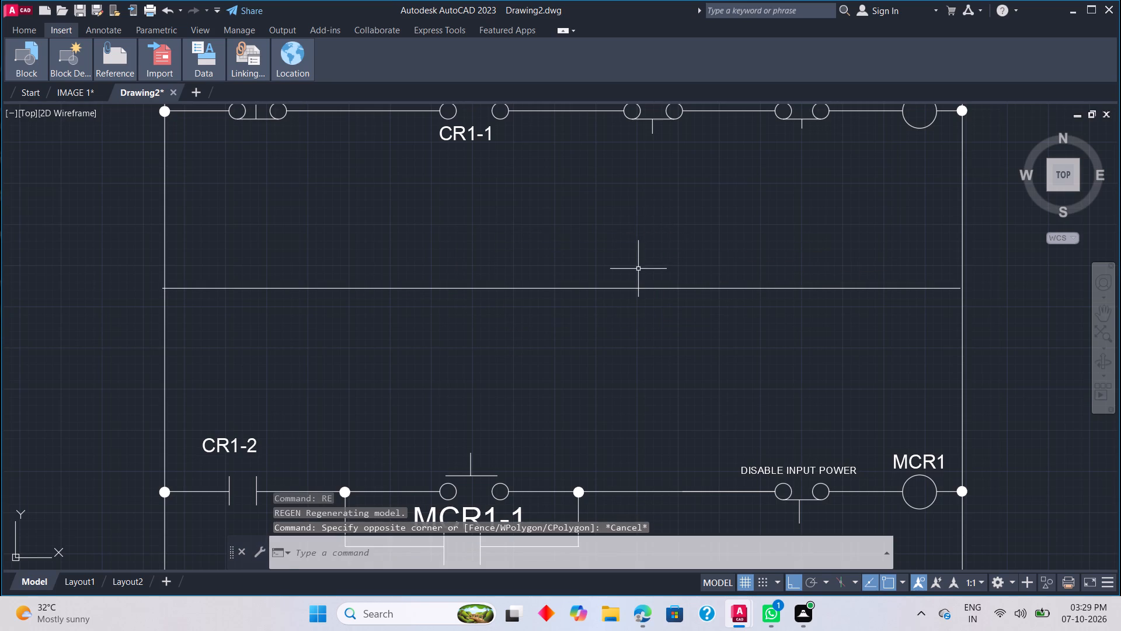
Draw a rectangle about 51 by 21 units straddling the new horizontal line, slightly right of CR1-1.
type("REC")
key("space")
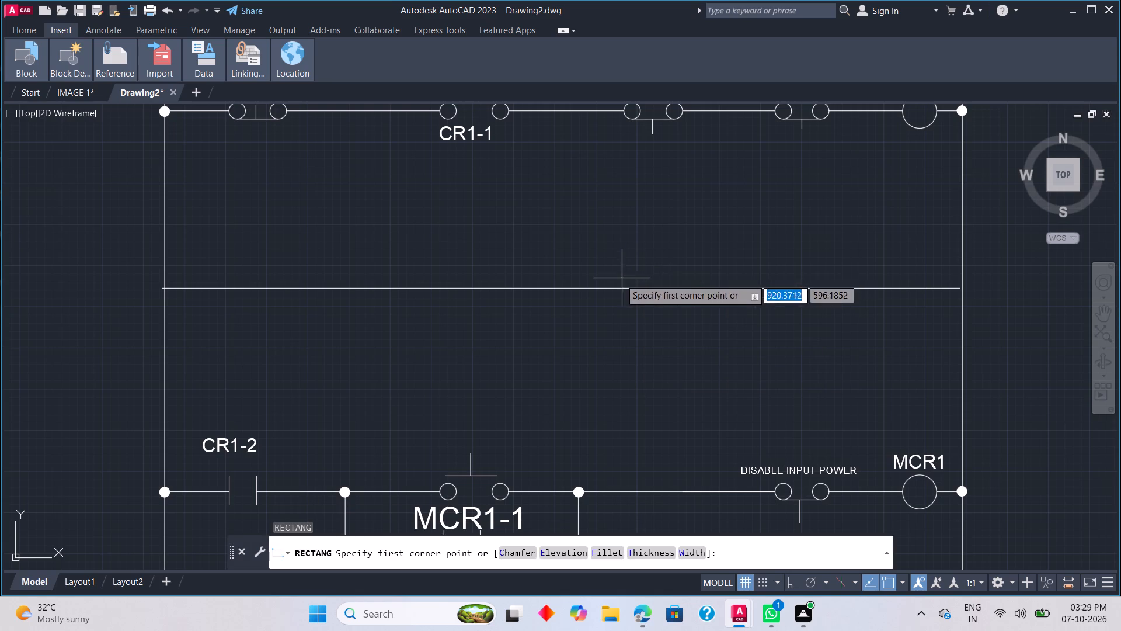
left_click(512, 327)
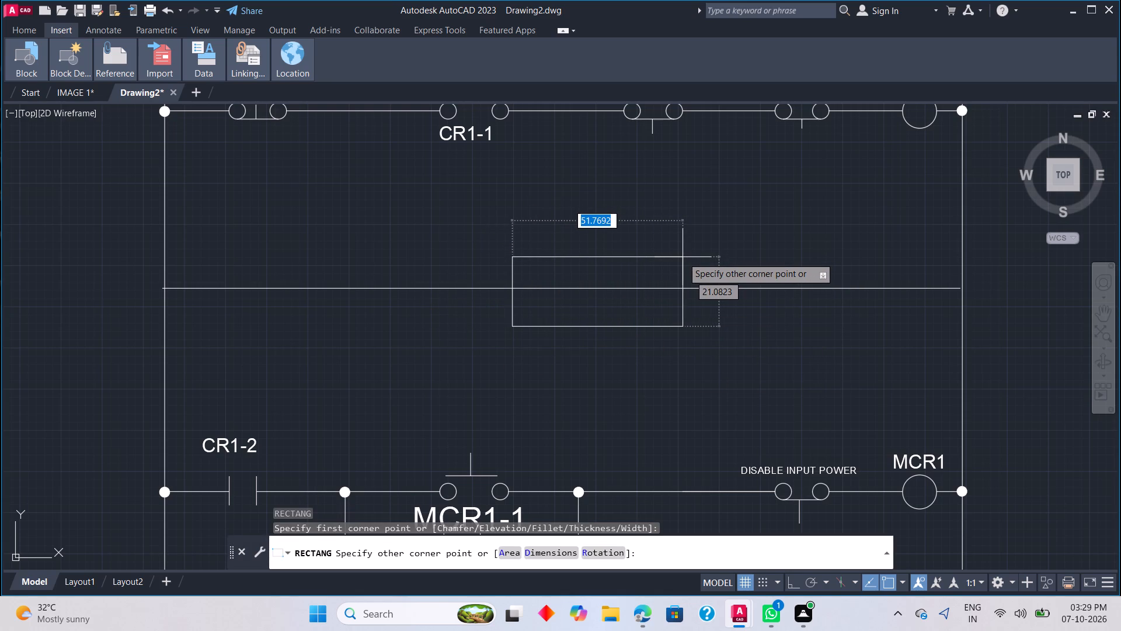
left_click(681, 257)
key("Escape")
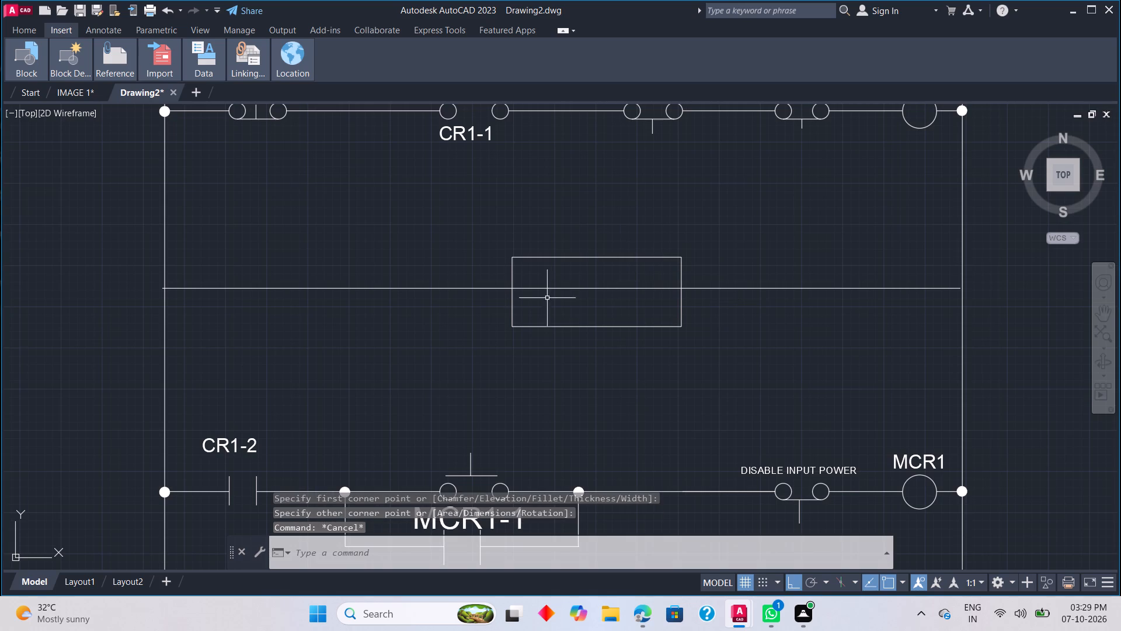
key("Escape")
Trim away the part of the horizontal line that runs inside the rectangle.
key("t")
key("r")
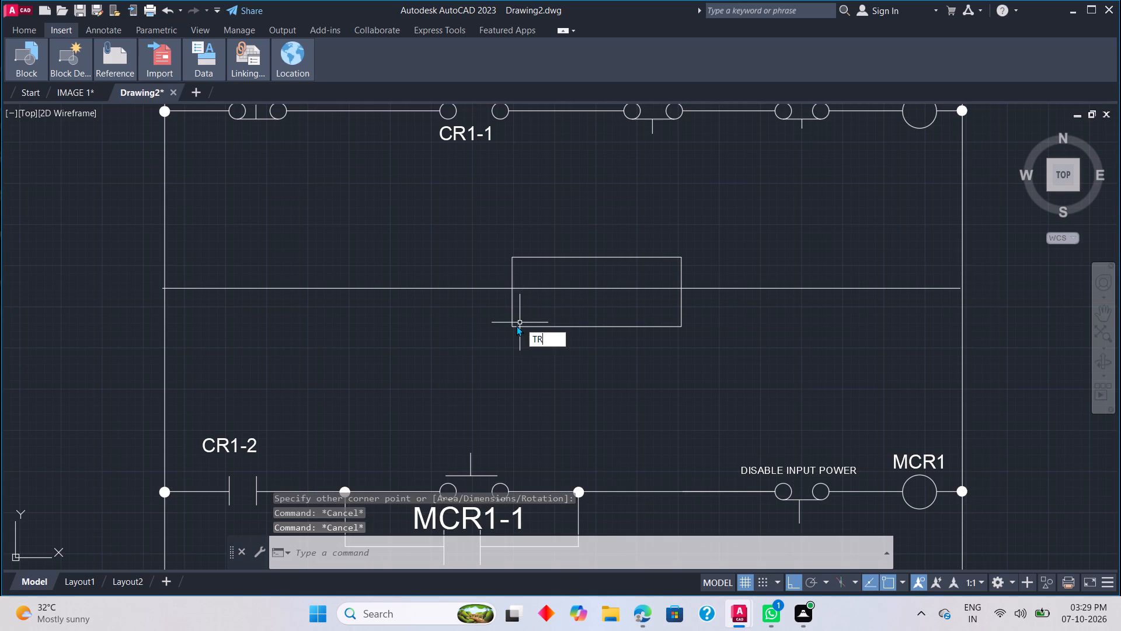
key("space")
left_click(539, 286)
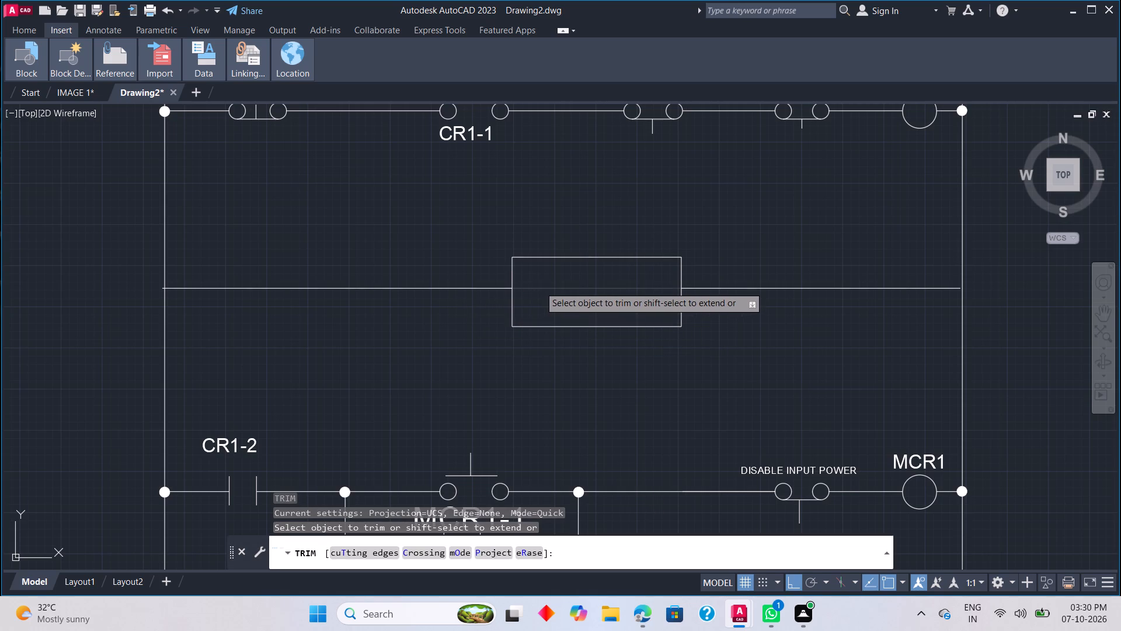
scroll(582, 278, "down", 1)
key("Escape")
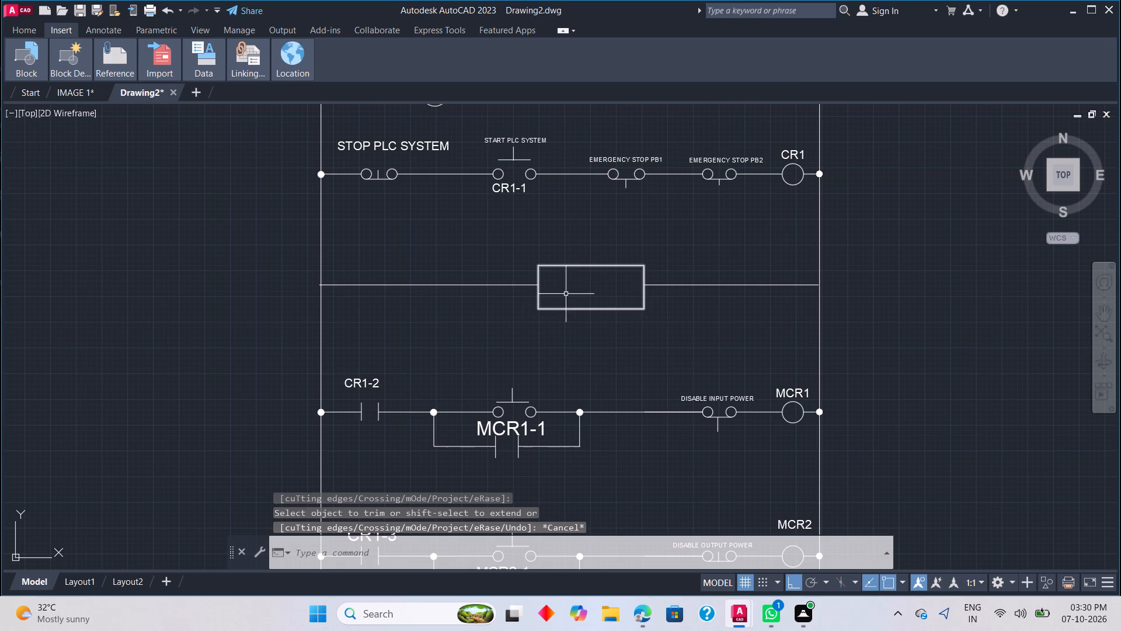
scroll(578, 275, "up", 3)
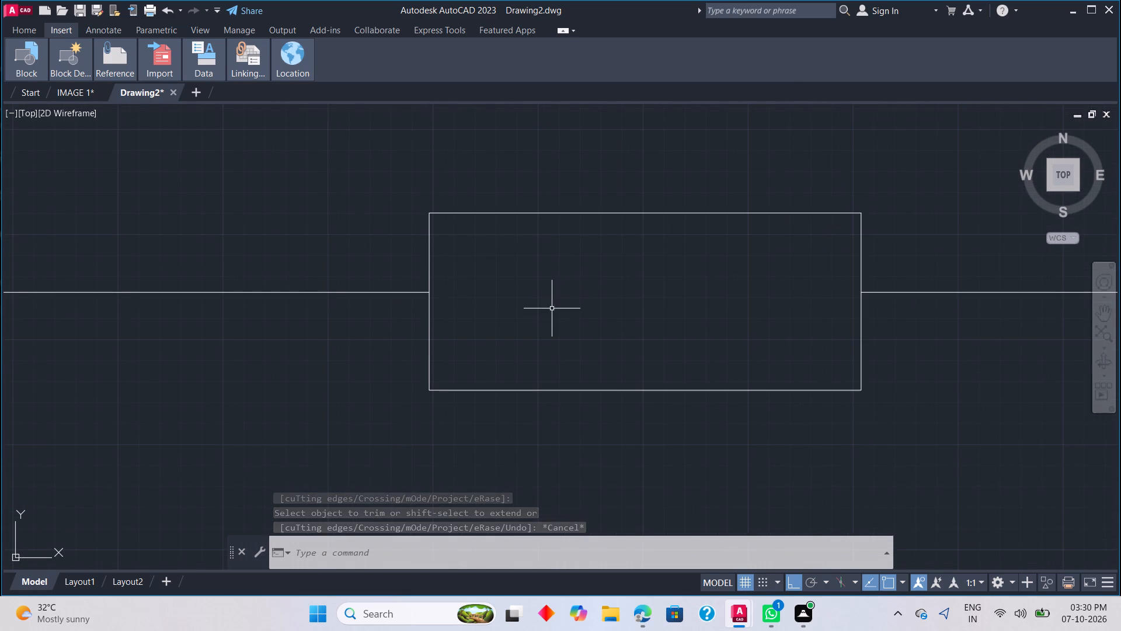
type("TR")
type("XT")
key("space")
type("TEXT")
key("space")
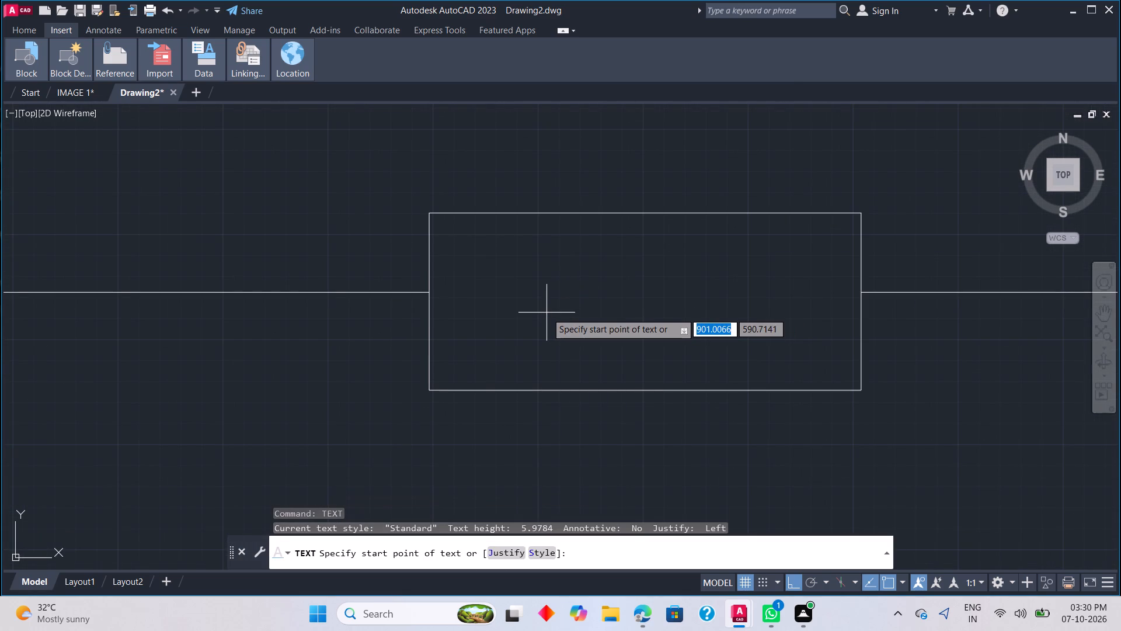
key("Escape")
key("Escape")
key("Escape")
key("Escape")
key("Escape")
Add a horizontal single-line text label PLC SYSTEM inside the rectangle, starting near its left edge.
type("TEXT")
key("space")
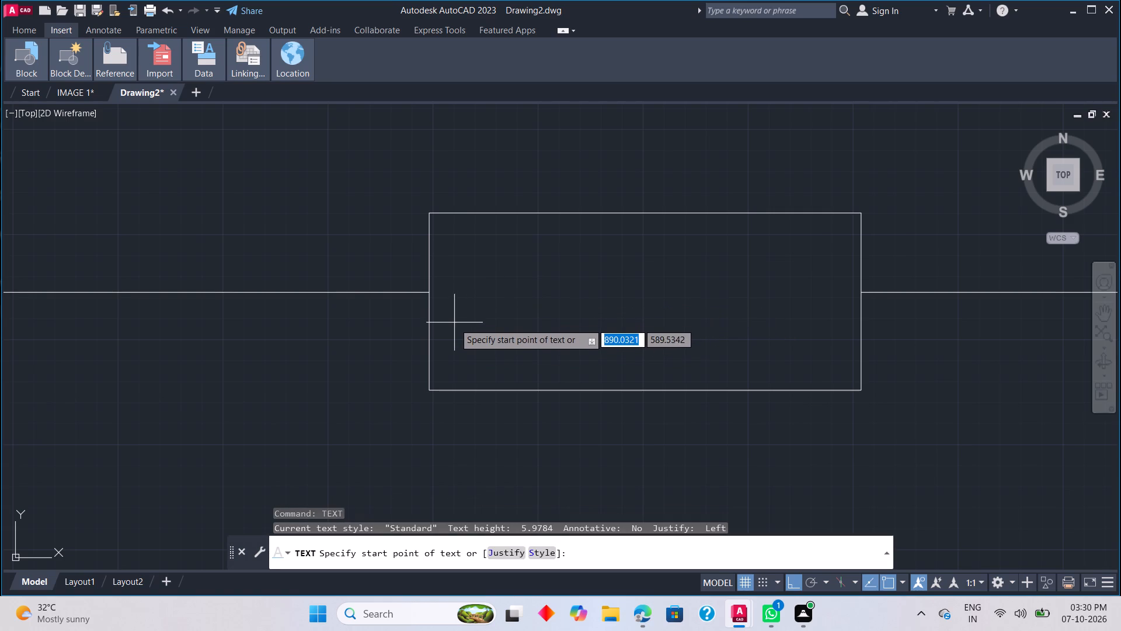
left_click(455, 337)
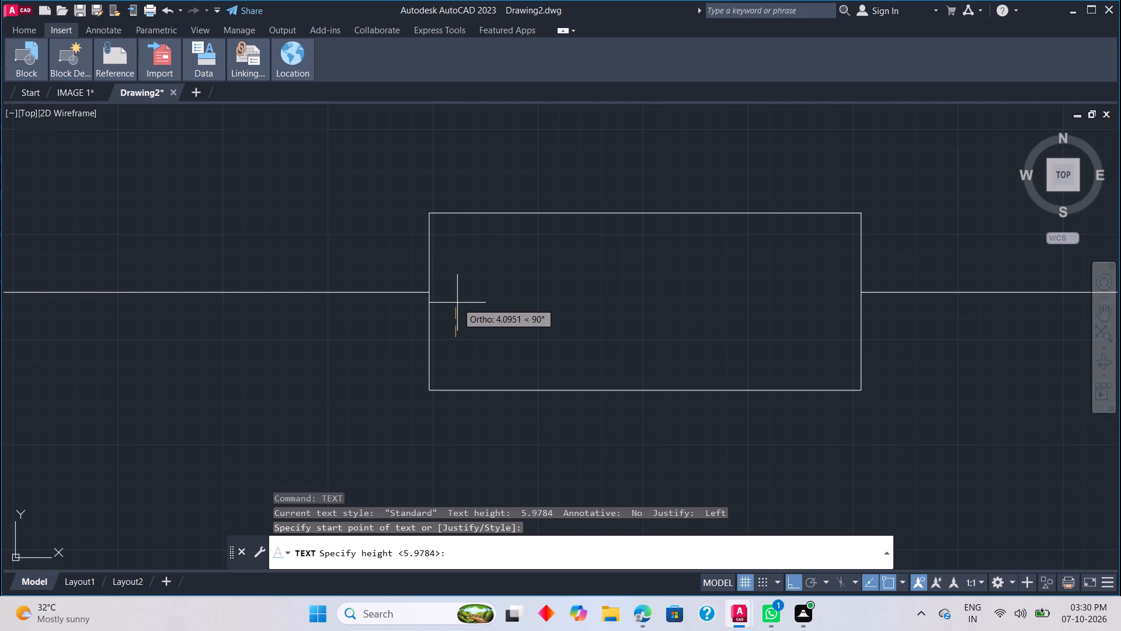
left_click(457, 296)
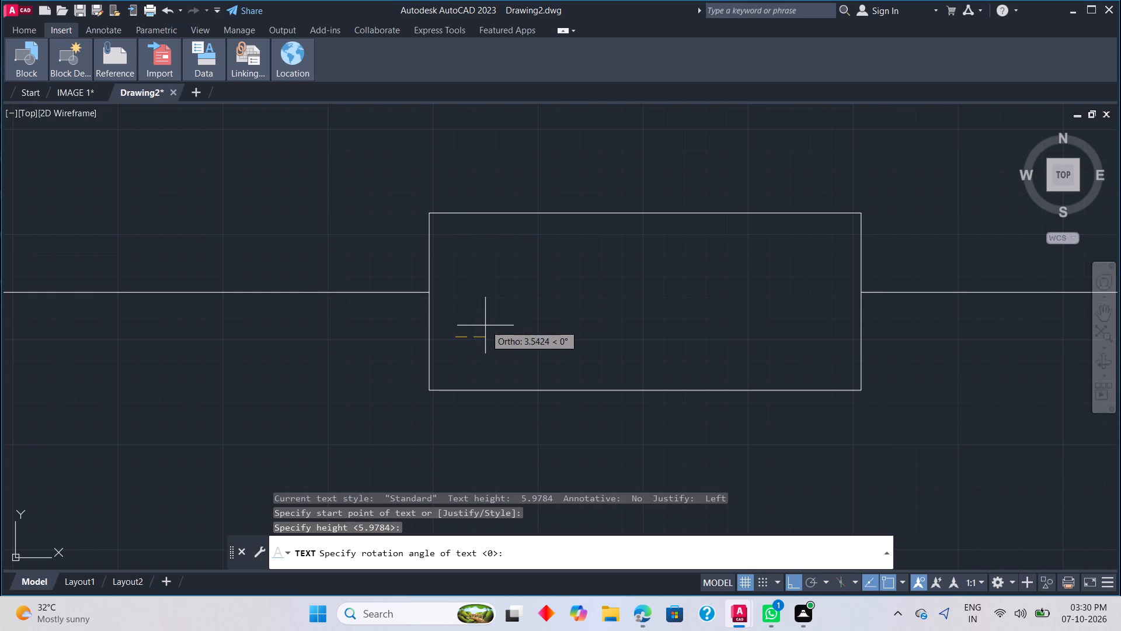
left_click(487, 329)
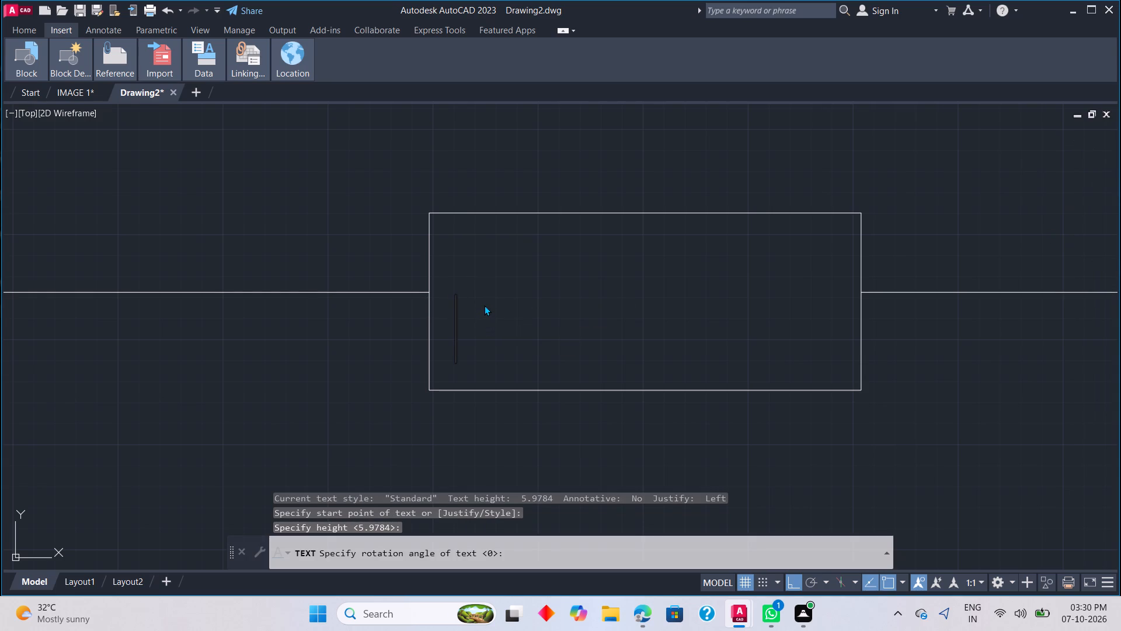
type("PL")
type("C")
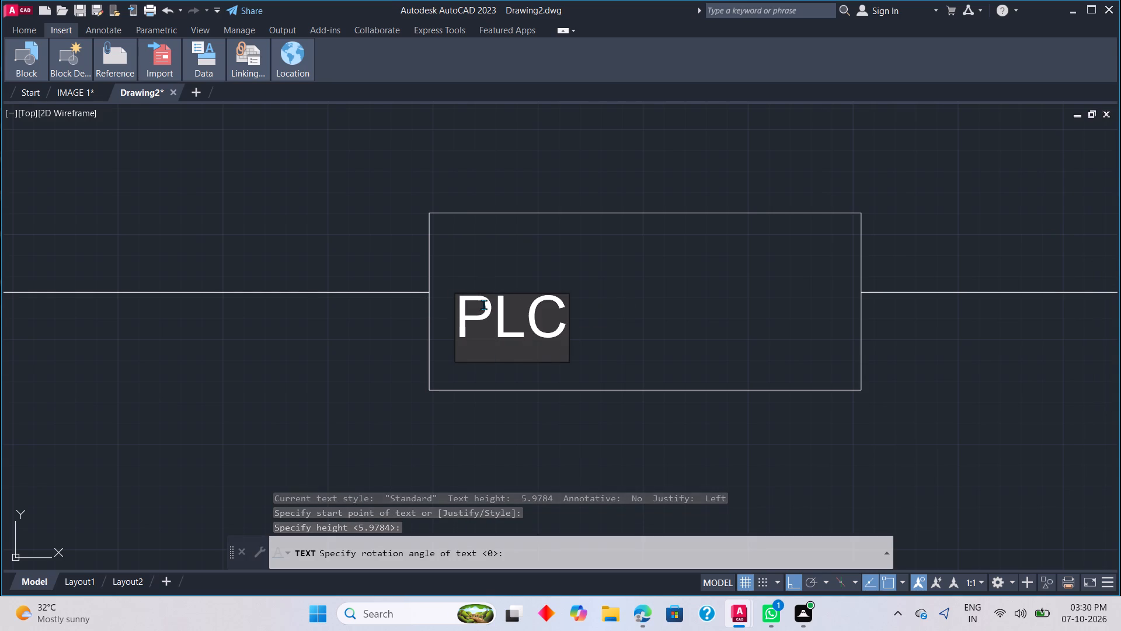
key("space")
type("SYSTE")
key("m")
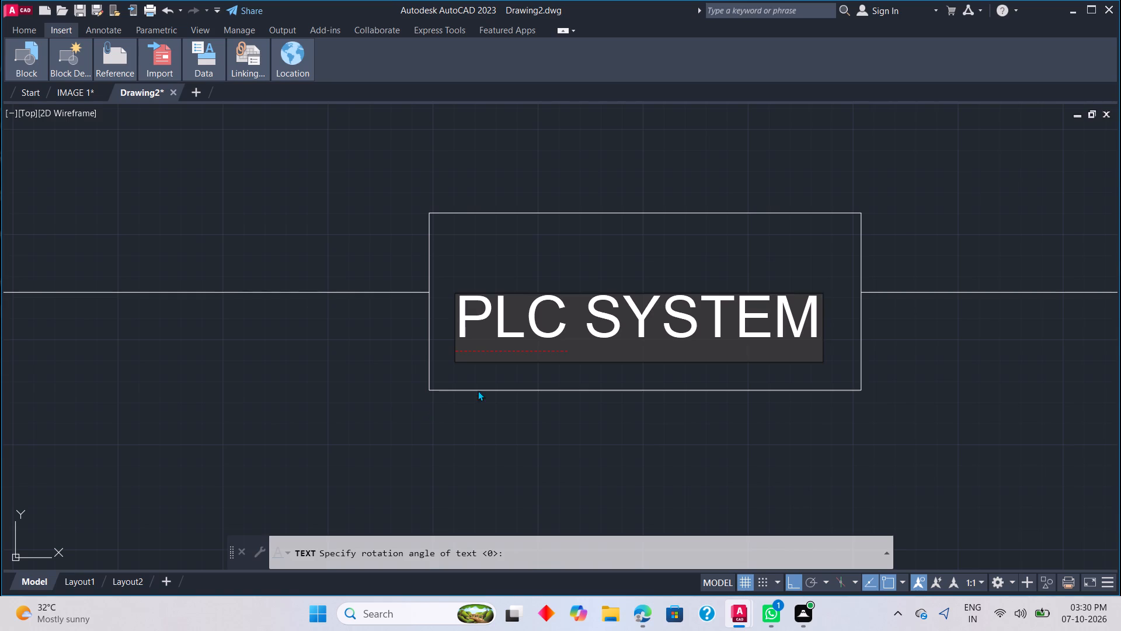
left_click(490, 417)
key("Escape")
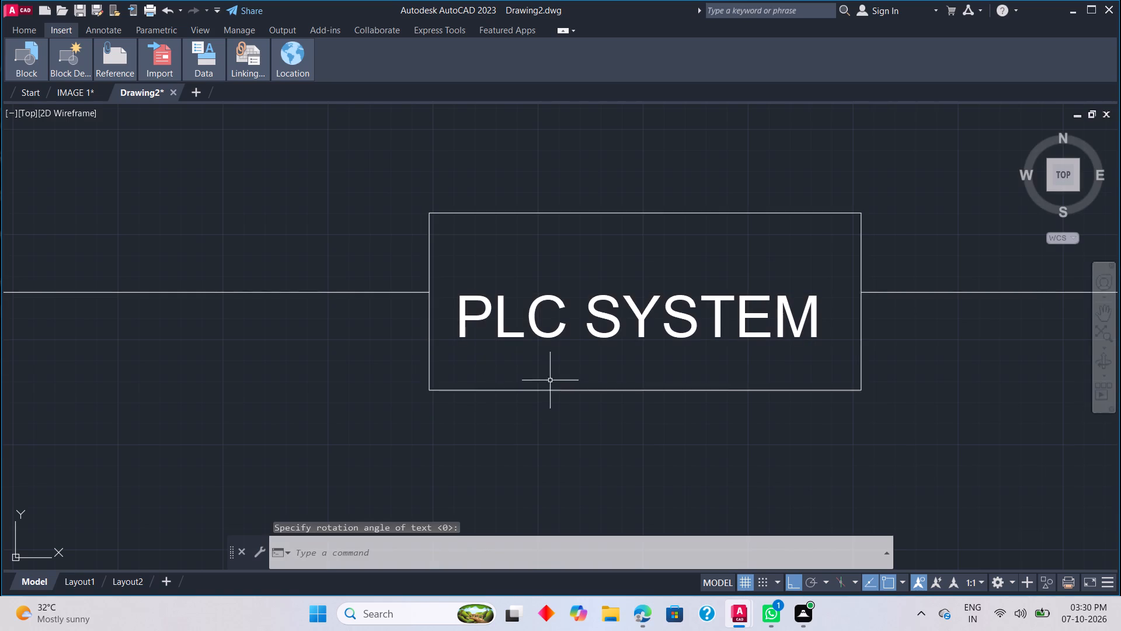
scroll(548, 355, "down", 4)
middle_click_drag(562, 386, 546, 311)
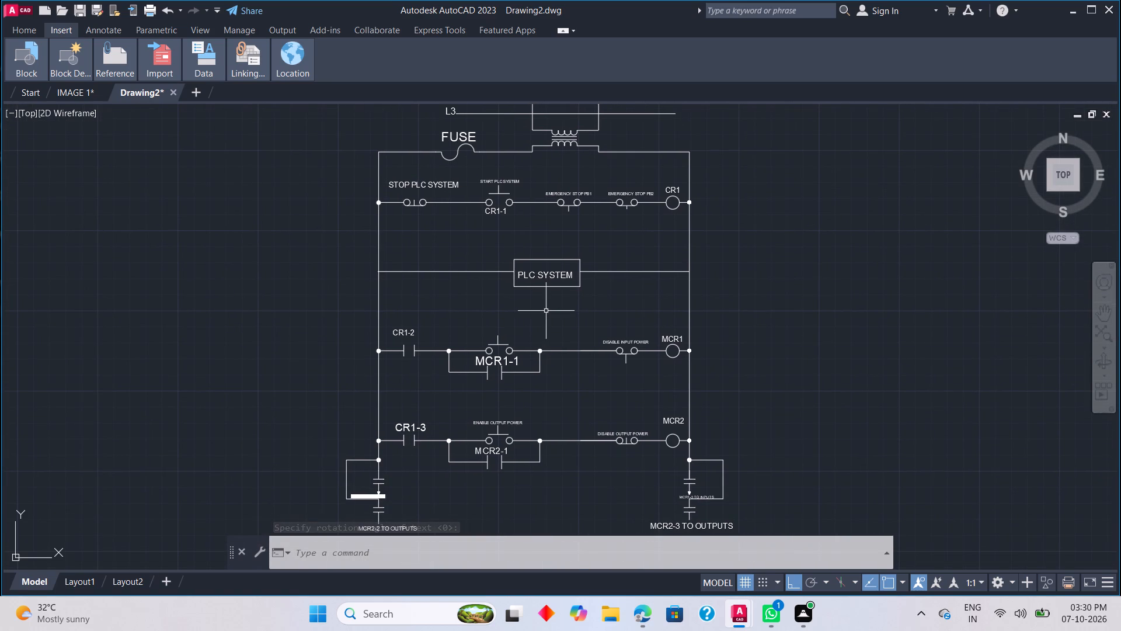
Copy the junction circle at the left end of the CR1 rung onto the left end of the PLC SYSTEM rung.
middle_click_drag(353, 183, 426, 228)
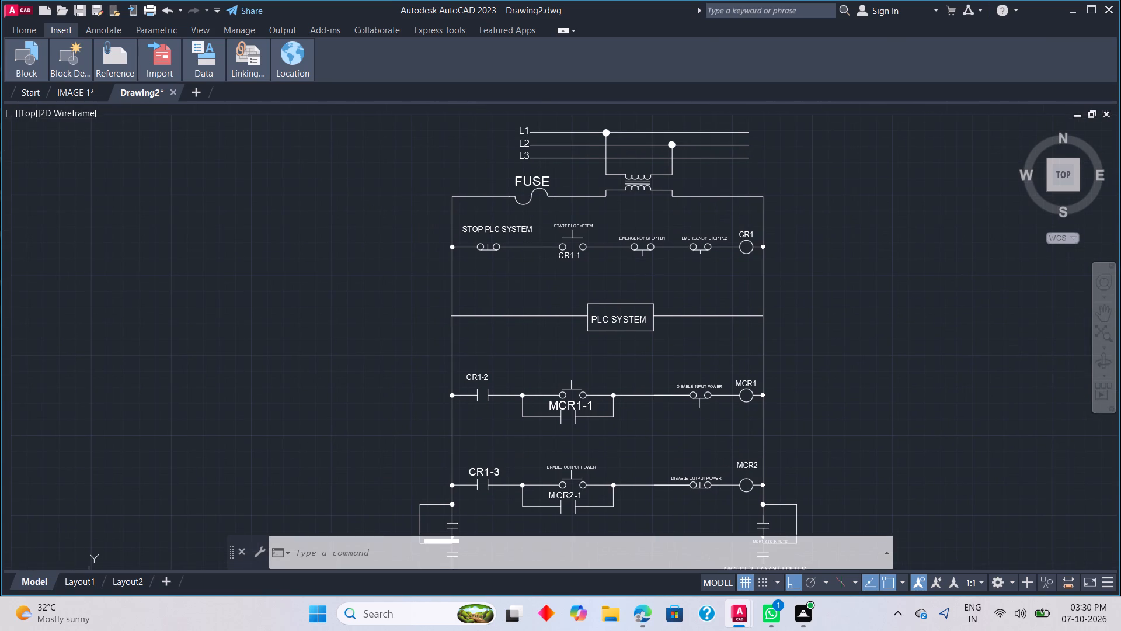
scroll(426, 228, "down", 1)
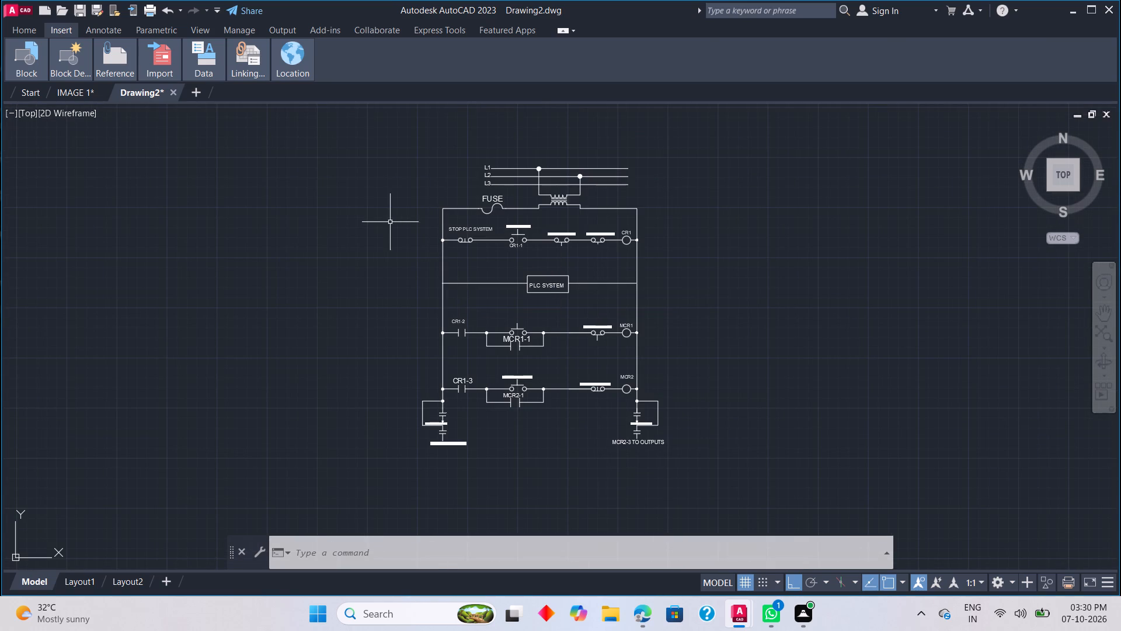
scroll(423, 263, "up", 2)
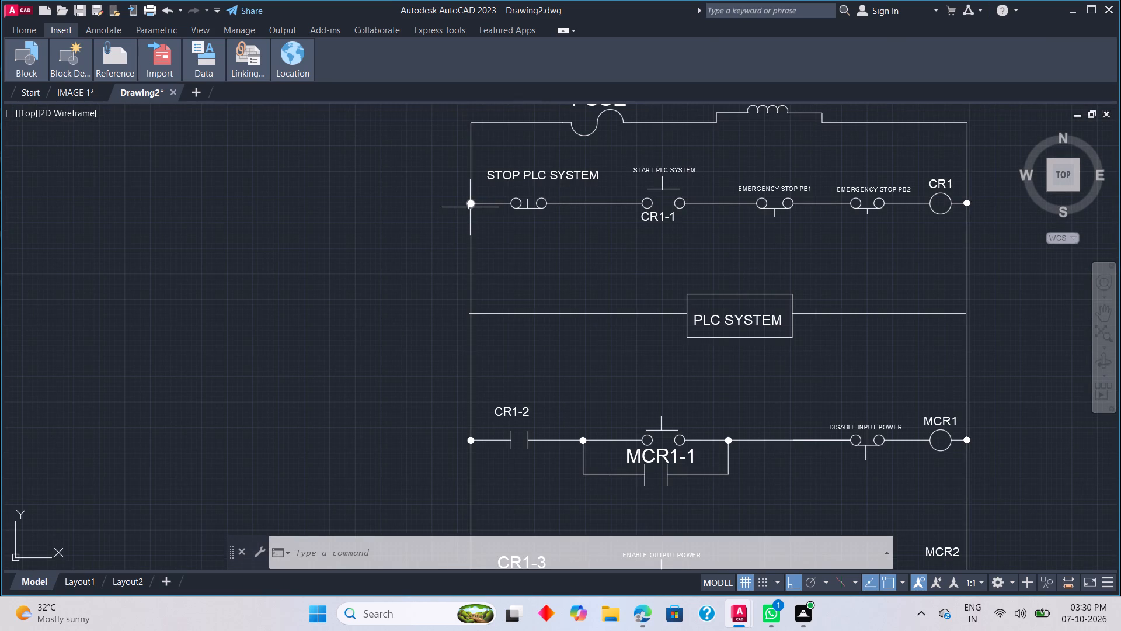
left_click(470, 206)
right_click(469, 206)
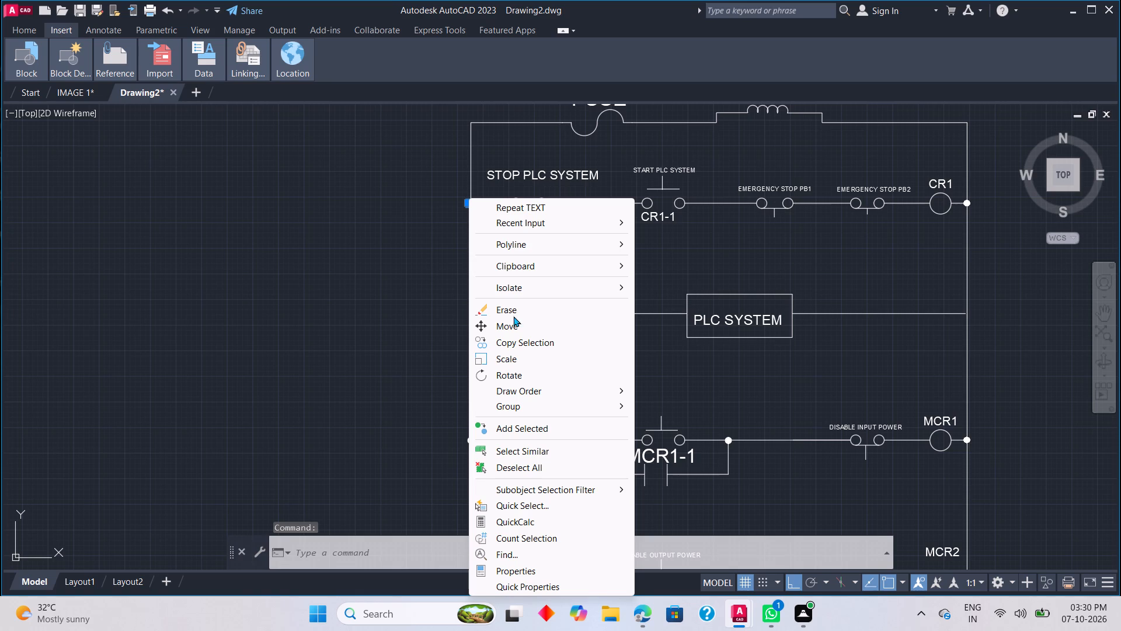
left_click(511, 342)
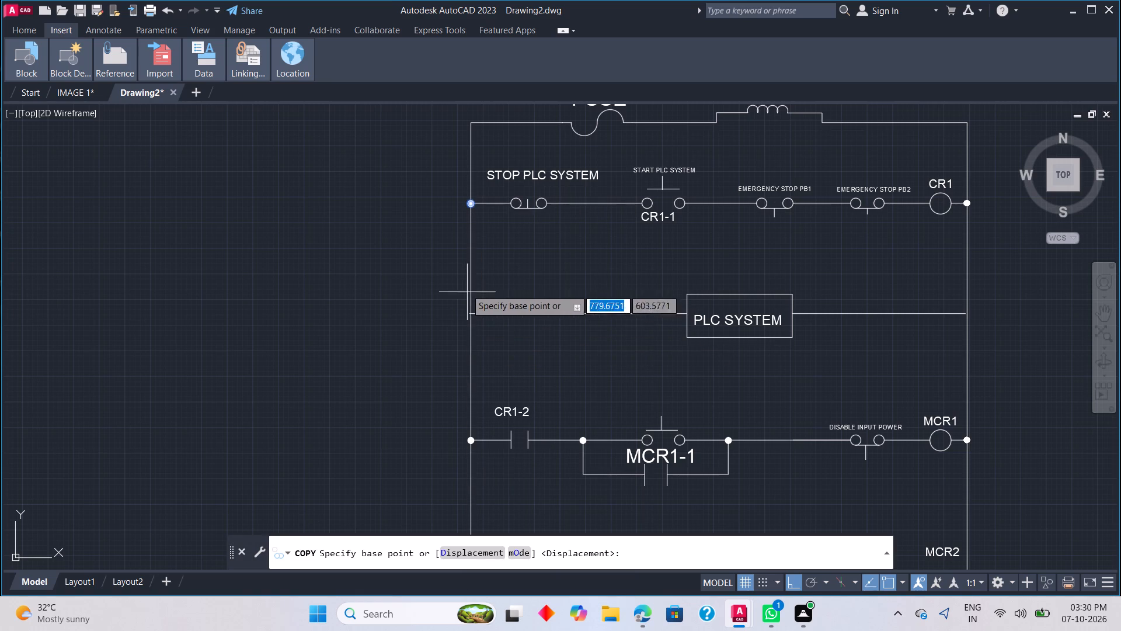
left_click(471, 208)
scroll(464, 320, "up", 2)
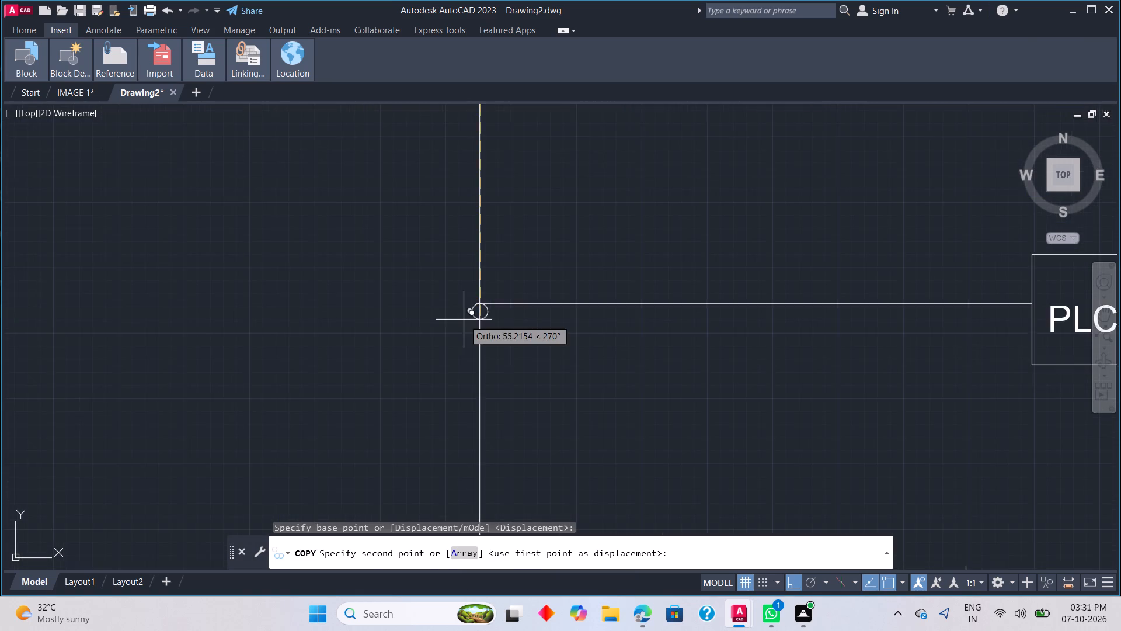
scroll(464, 320, "up", 2)
left_click(464, 299)
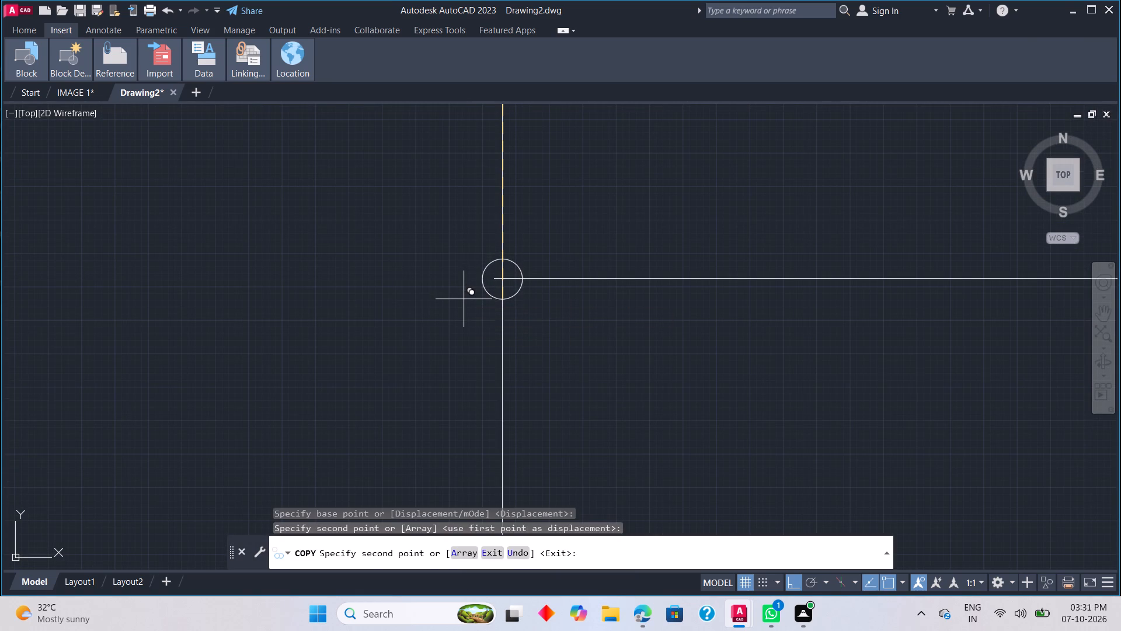
Place another copy of the junction circle at the right end of the PLC SYSTEM rung, with Ortho turned off.
scroll(625, 330, "down", 5)
scroll(878, 326, "up", 1)
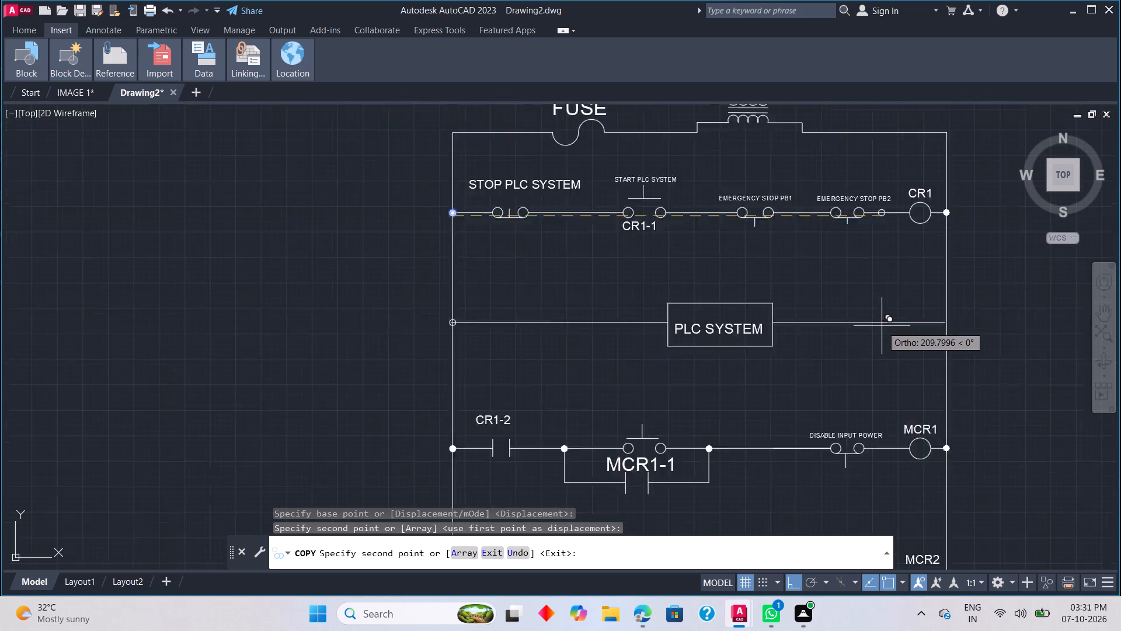
scroll(883, 326, "up", 1)
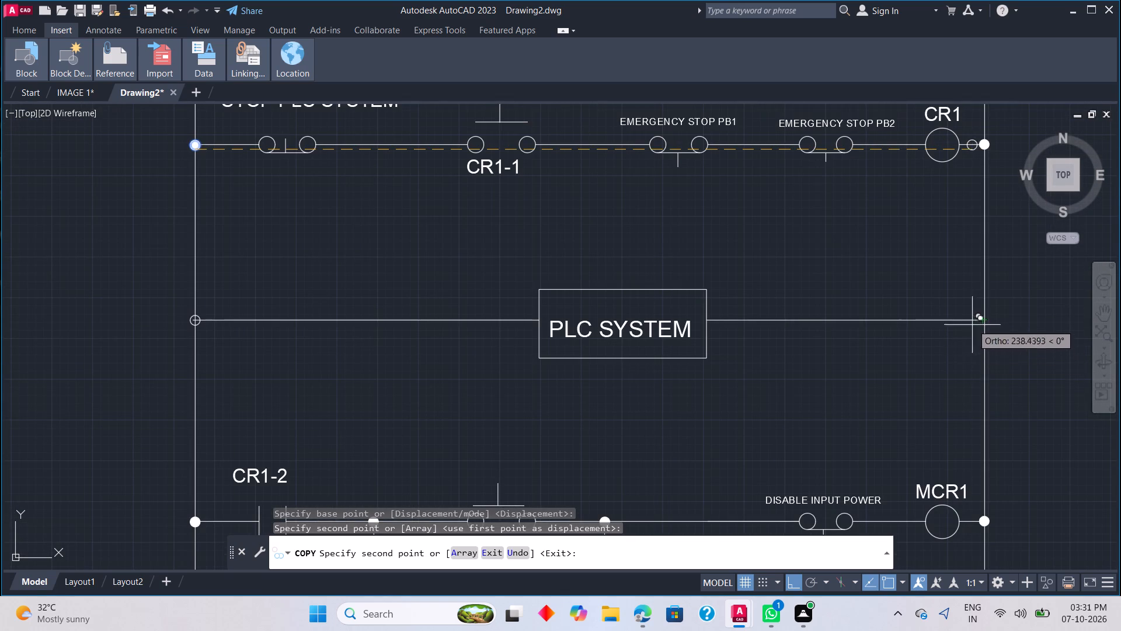
left_click(786, 581)
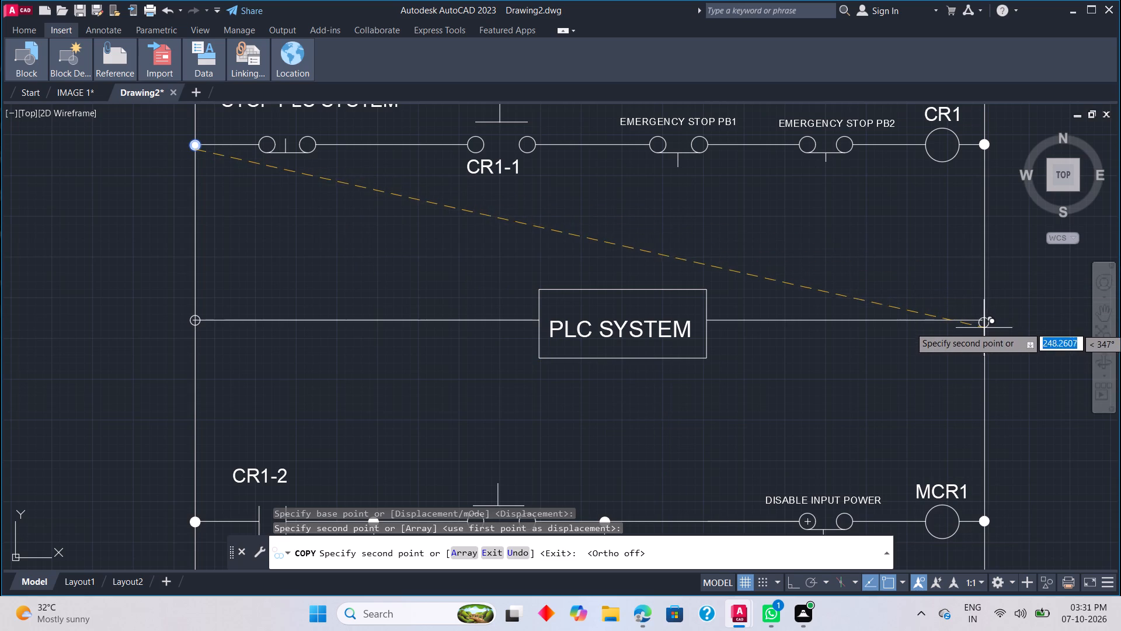
scroll(984, 329, "up", 2)
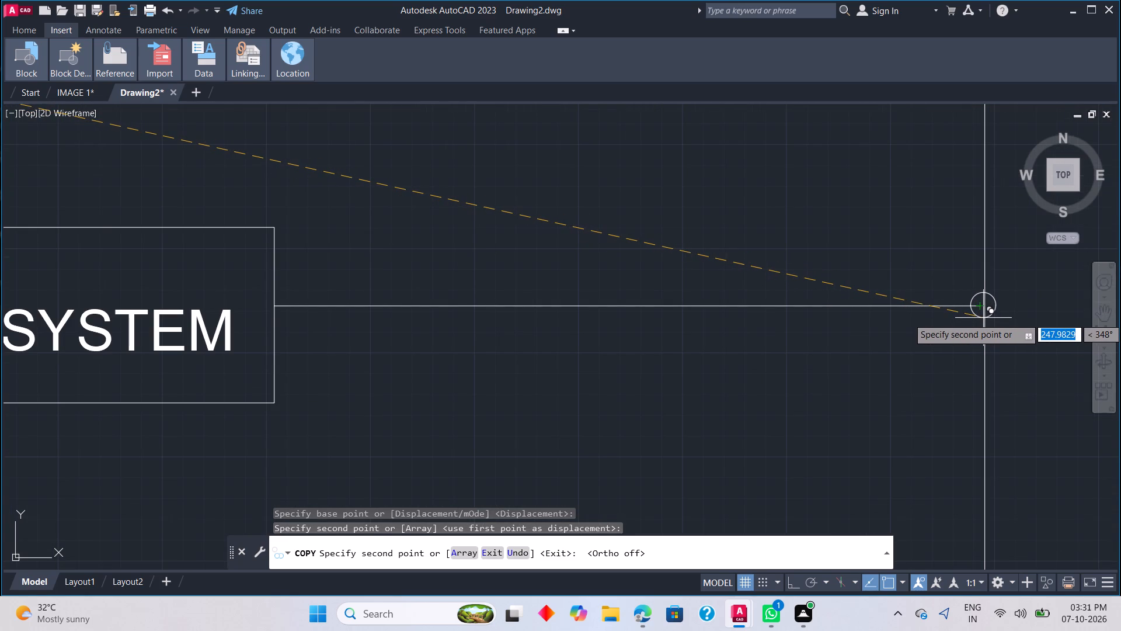
left_click(983, 318)
key("Escape")
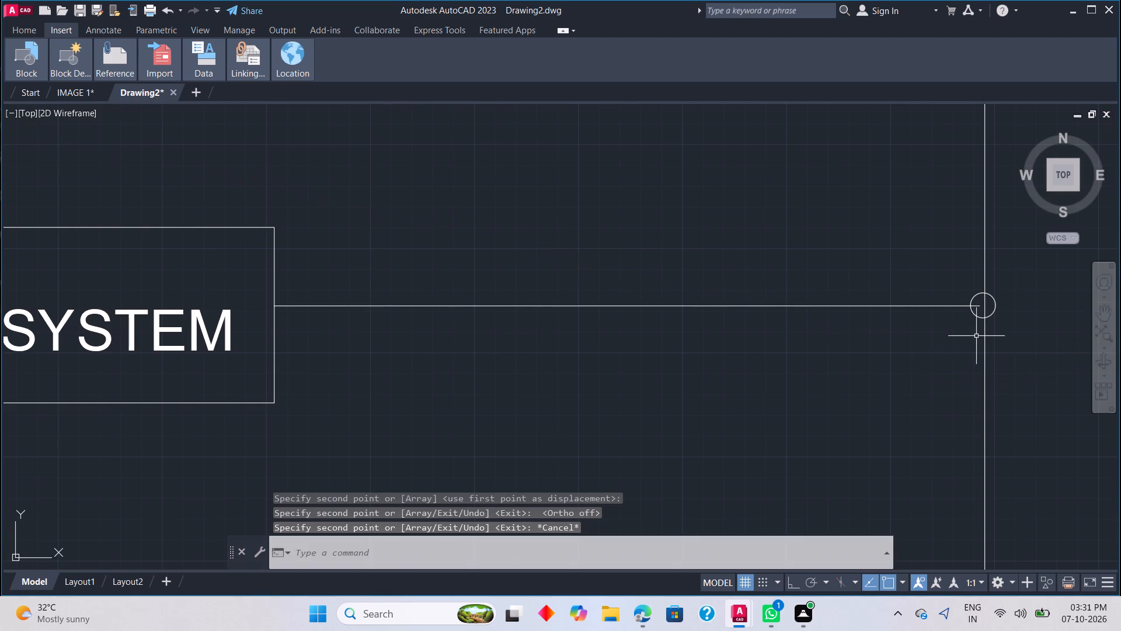
Extend the PLC SYSTEM rung line to meet the right vertical rail inside the junction circle.
key("e")
key("x")
key("space")
key("space")
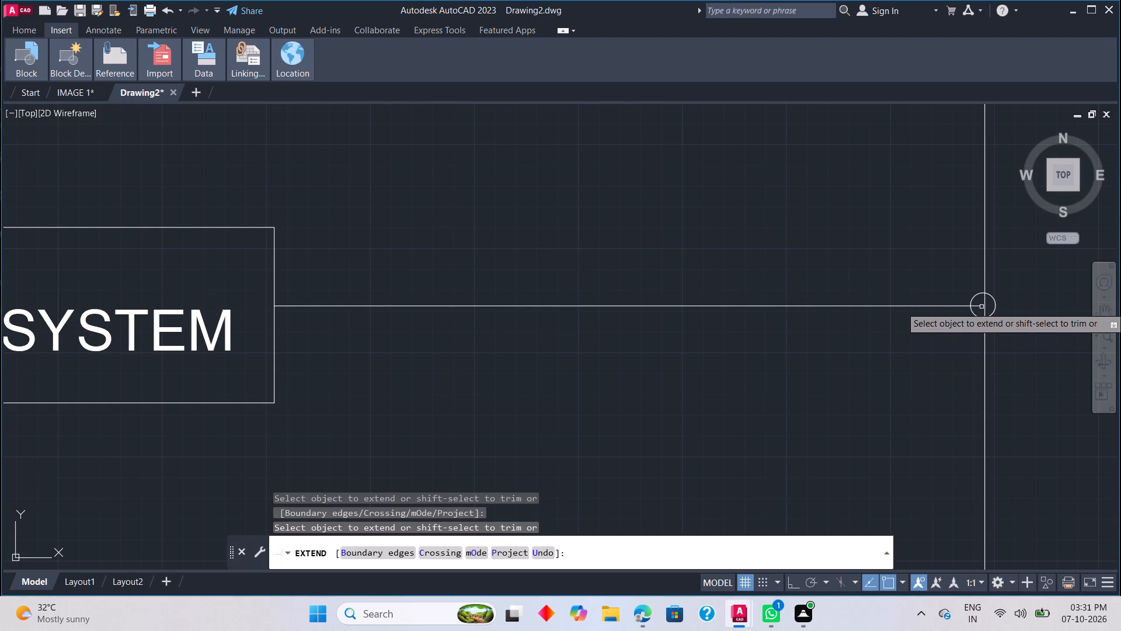
left_click(977, 307)
key("Escape")
scroll(945, 325, "down", 1)
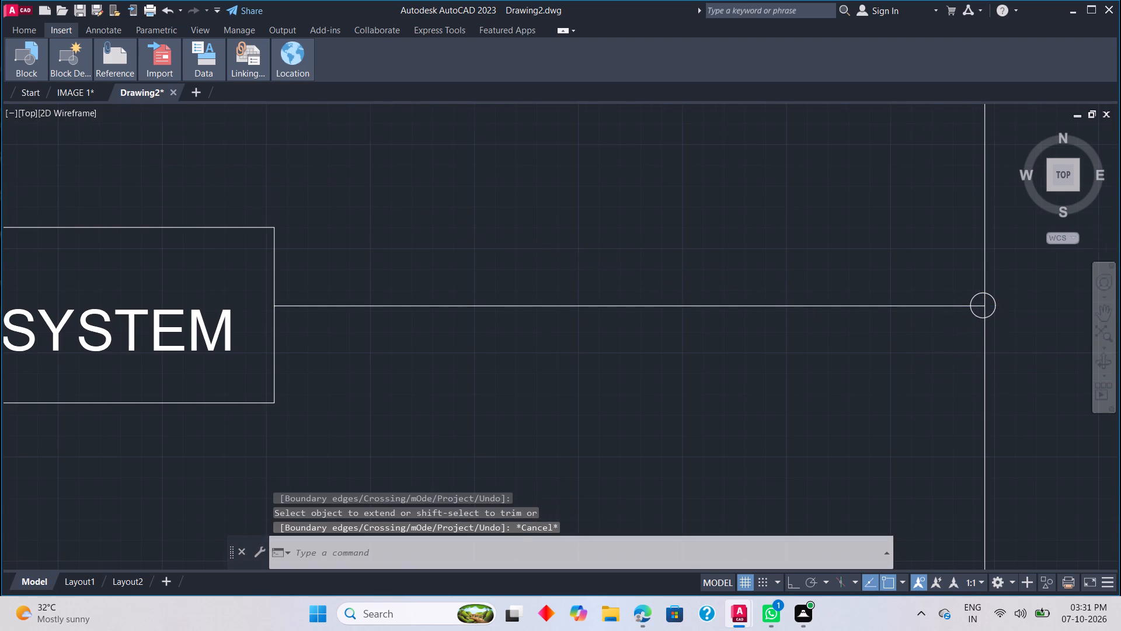
Trim the short stub of the PLC SYSTEM rung that overshoots the left rail inside the junction circle.
scroll(945, 325, "down", 2)
scroll(448, 344, "up", 2)
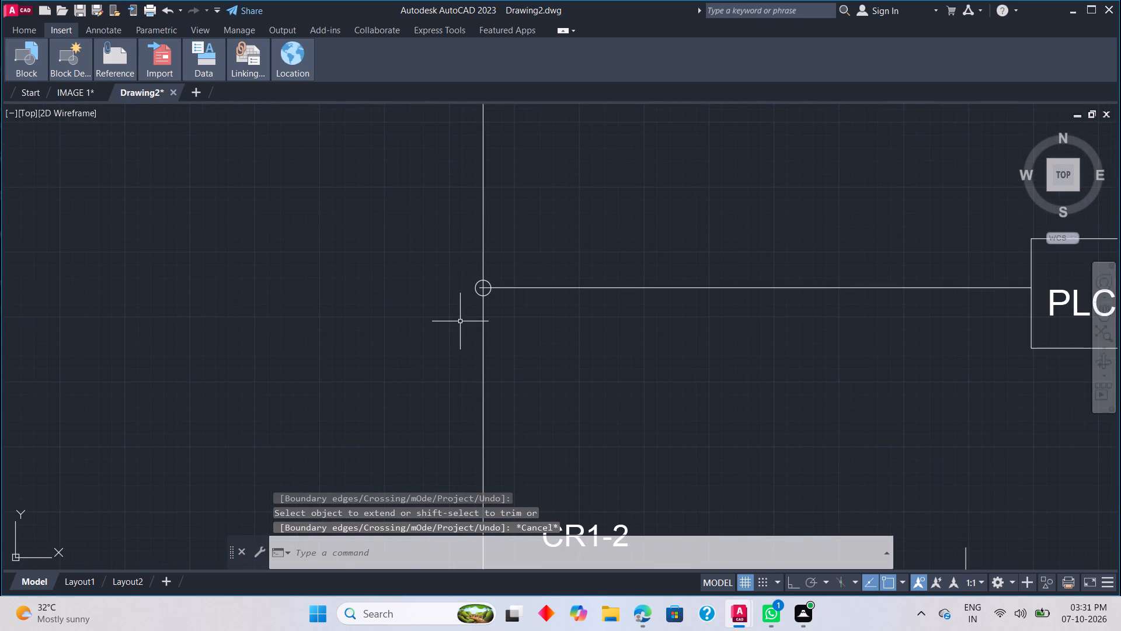
scroll(475, 311, "up", 2)
key("t")
key("r")
key("space")
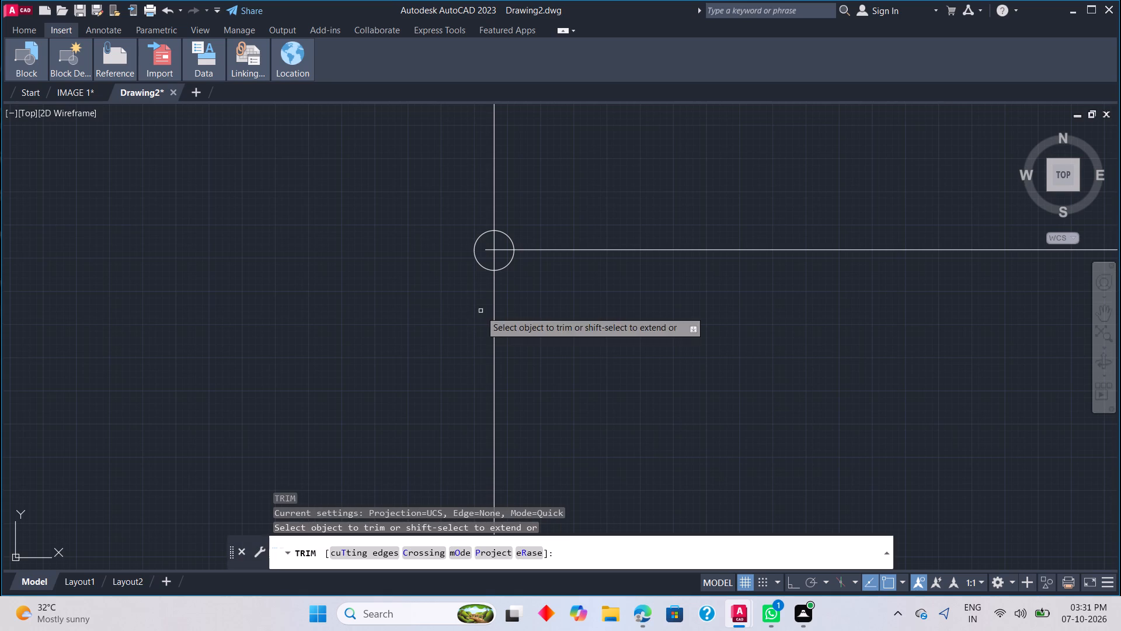
left_click(489, 249)
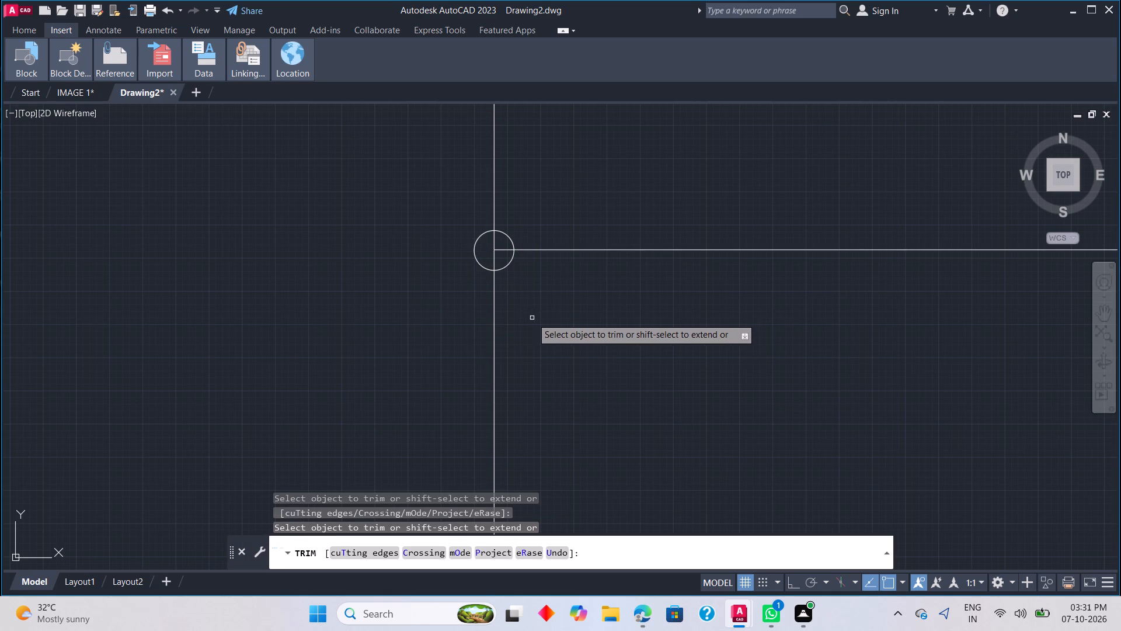
key("Escape")
Fill all parts of the junction circle at the left end of the PLC SYSTEM rung with a solid hatch.
key("h")
key("space")
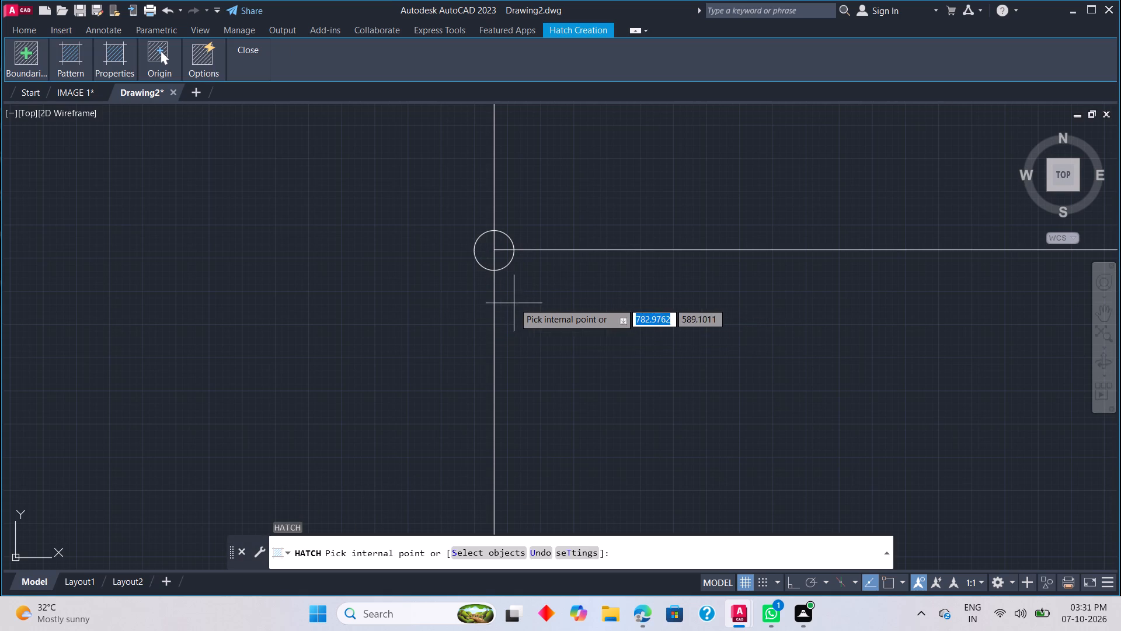
left_click(486, 246)
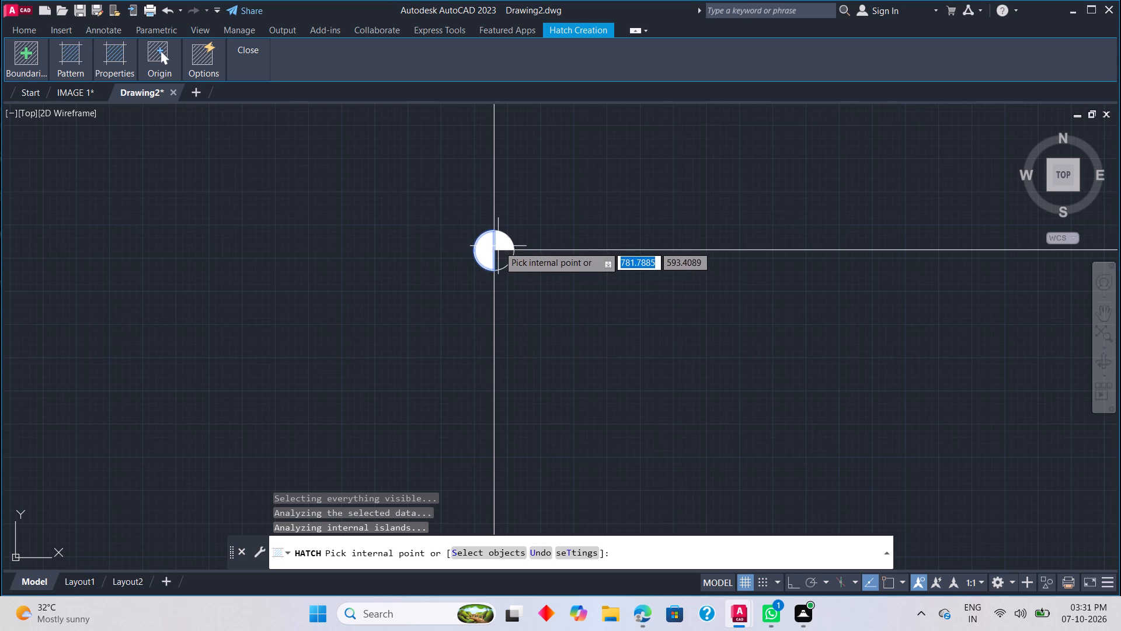
left_click(500, 244)
left_click(499, 254)
Fill all parts of the junction circle at the right end of the PLC SYSTEM rung with the same solid hatch.
scroll(587, 277, "down", 3)
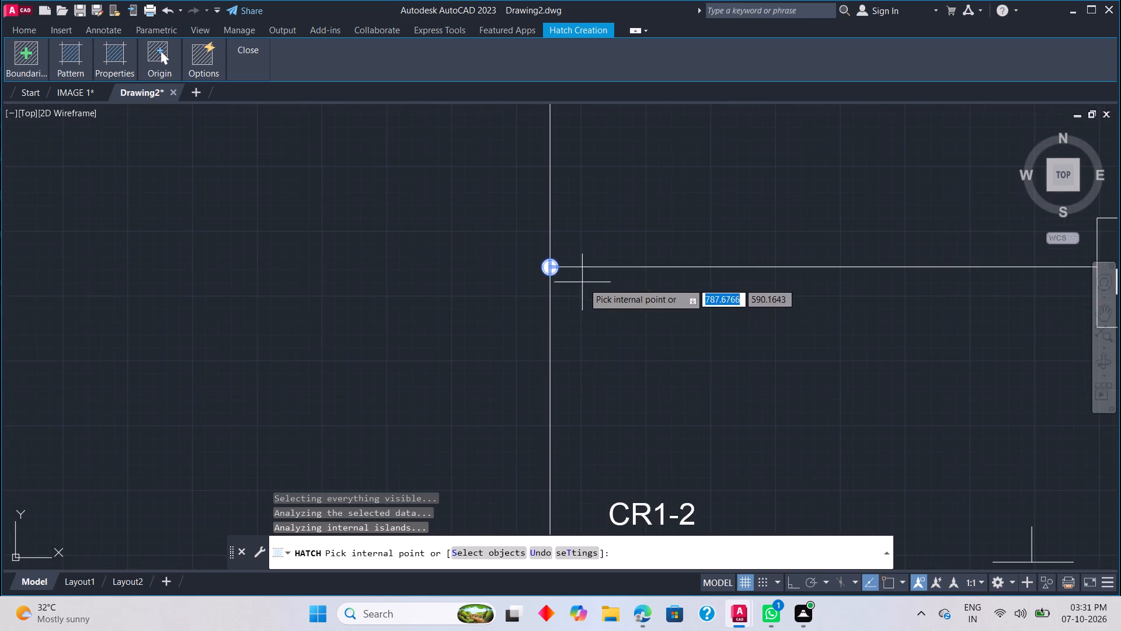
scroll(693, 312, "down", 1)
middle_click_drag(703, 307, 598, 296)
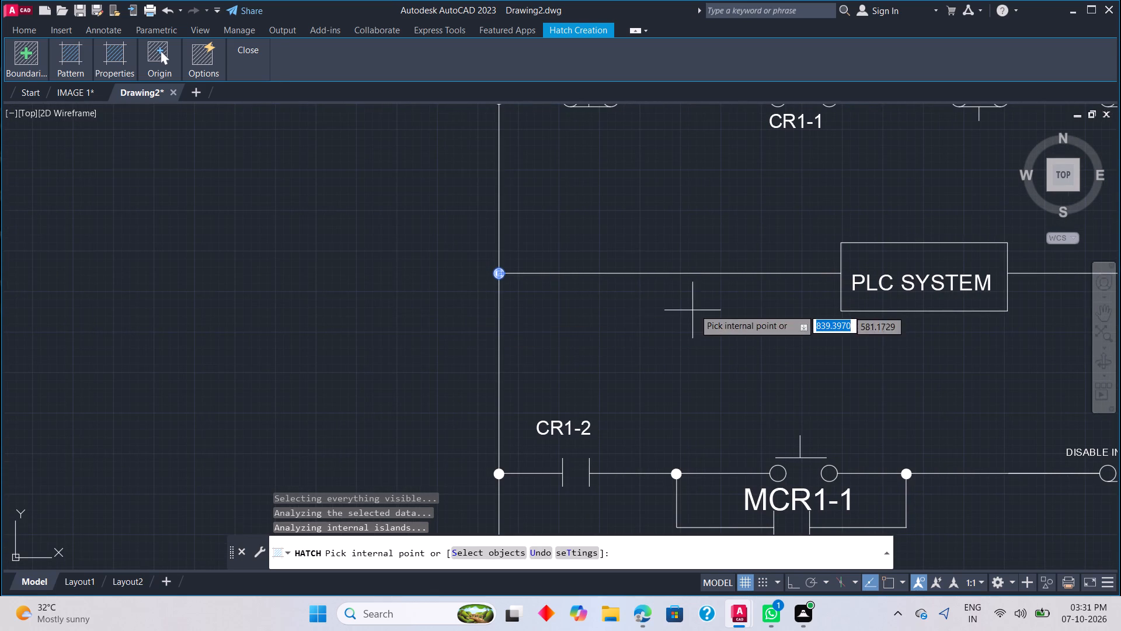
middle_click_drag(720, 313, 673, 324)
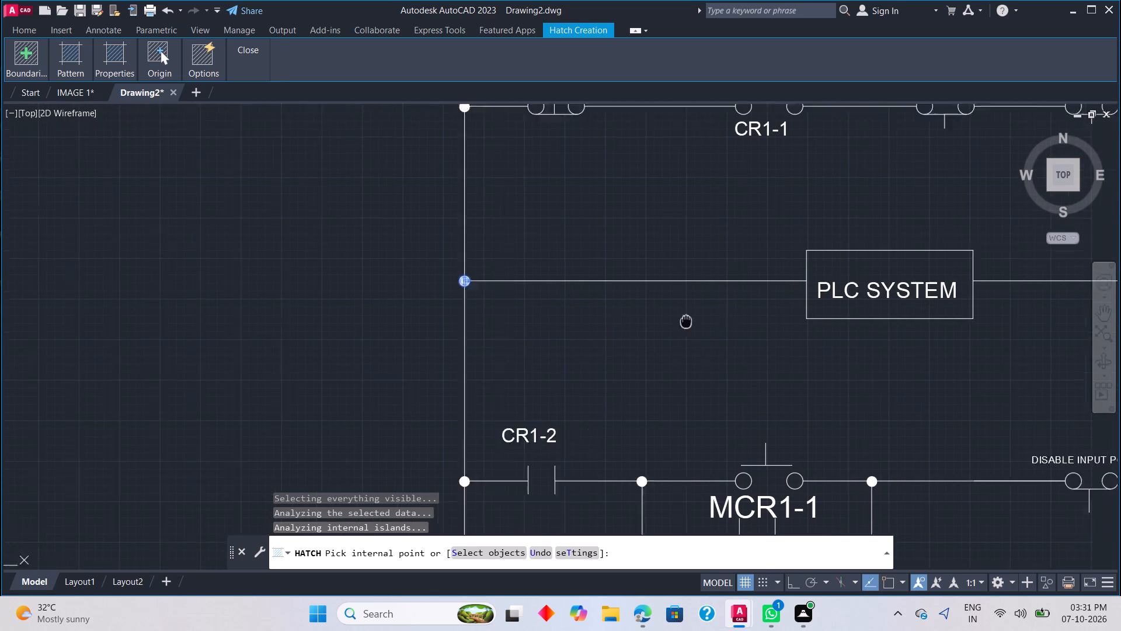
middle_click_drag(673, 324, 534, 351)
middle_click_drag(438, 352, 358, 349)
scroll(973, 315, "up", 2)
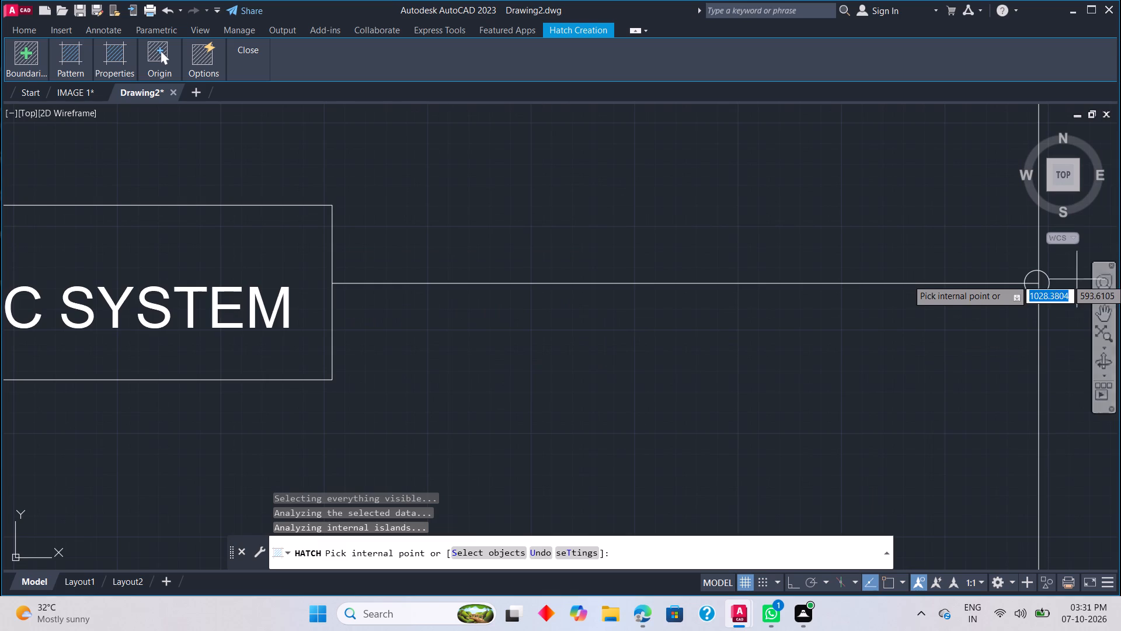
left_click(1041, 282)
left_click(1029, 279)
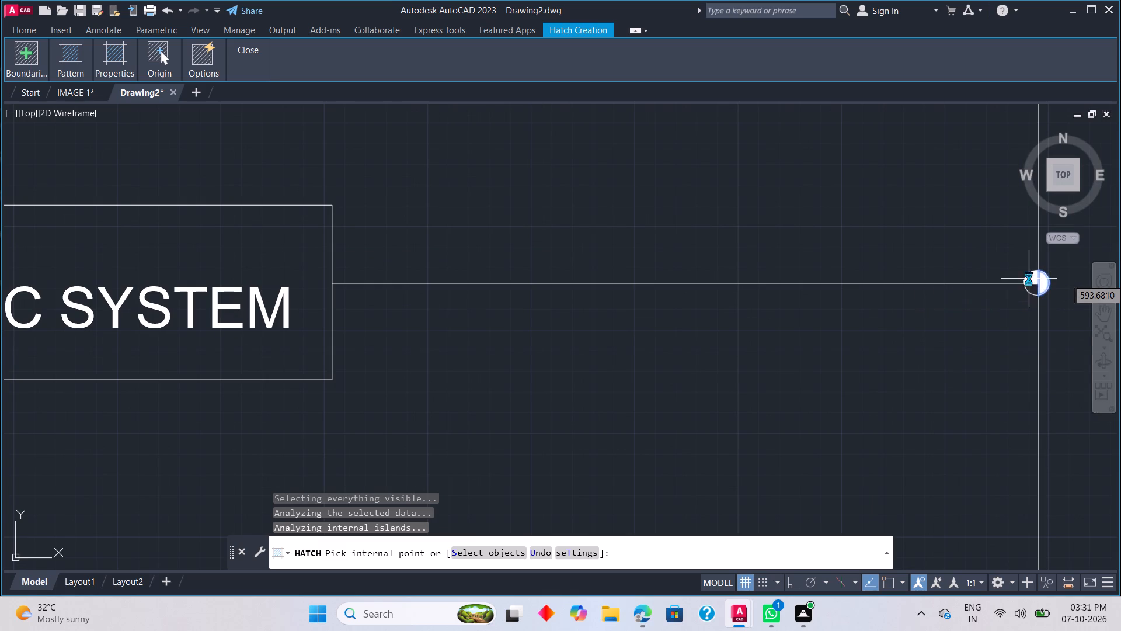
left_click(705, 202)
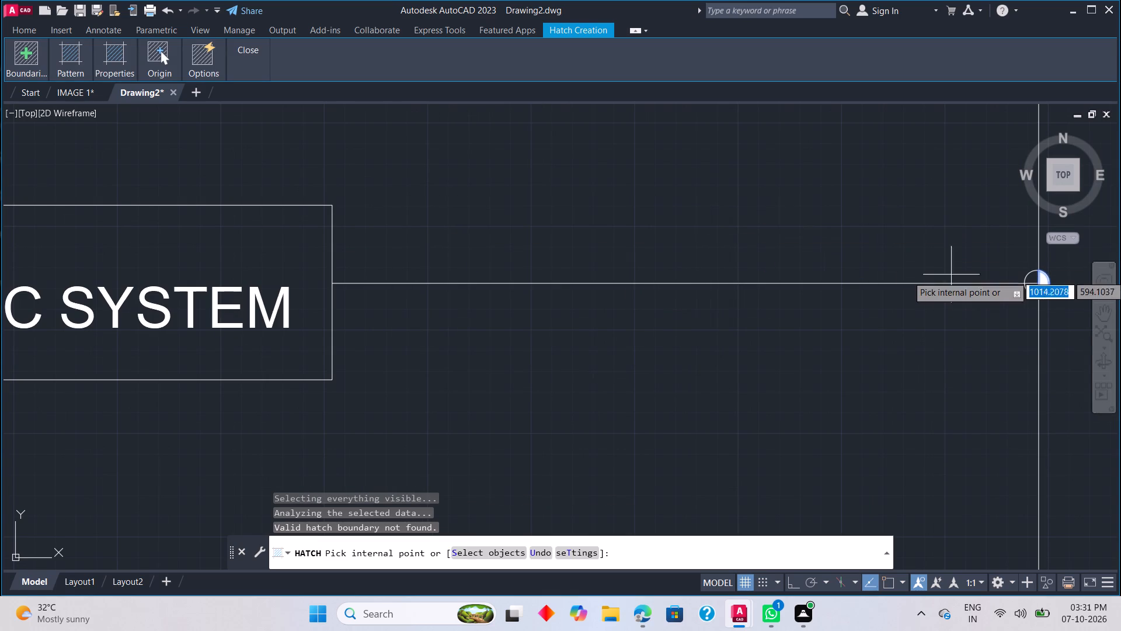
left_click(1033, 279)
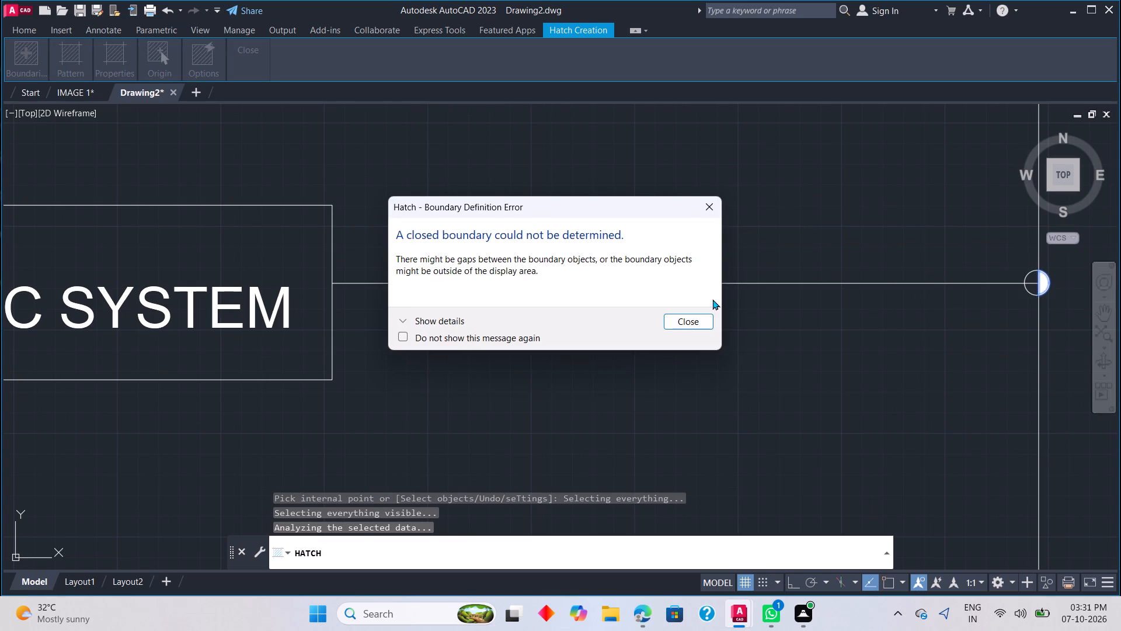
left_click(709, 202)
scroll(972, 284, "up", 2)
middle_click_drag(1024, 296, 970, 308)
middle_click_drag(947, 314, 925, 320)
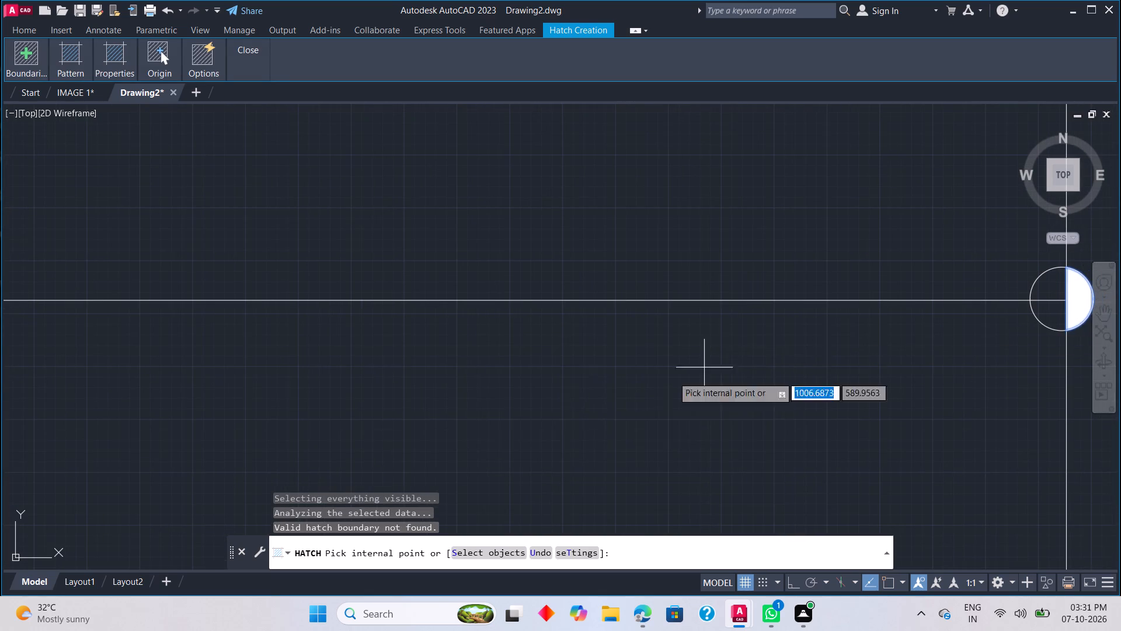
scroll(1071, 313, "up", 2)
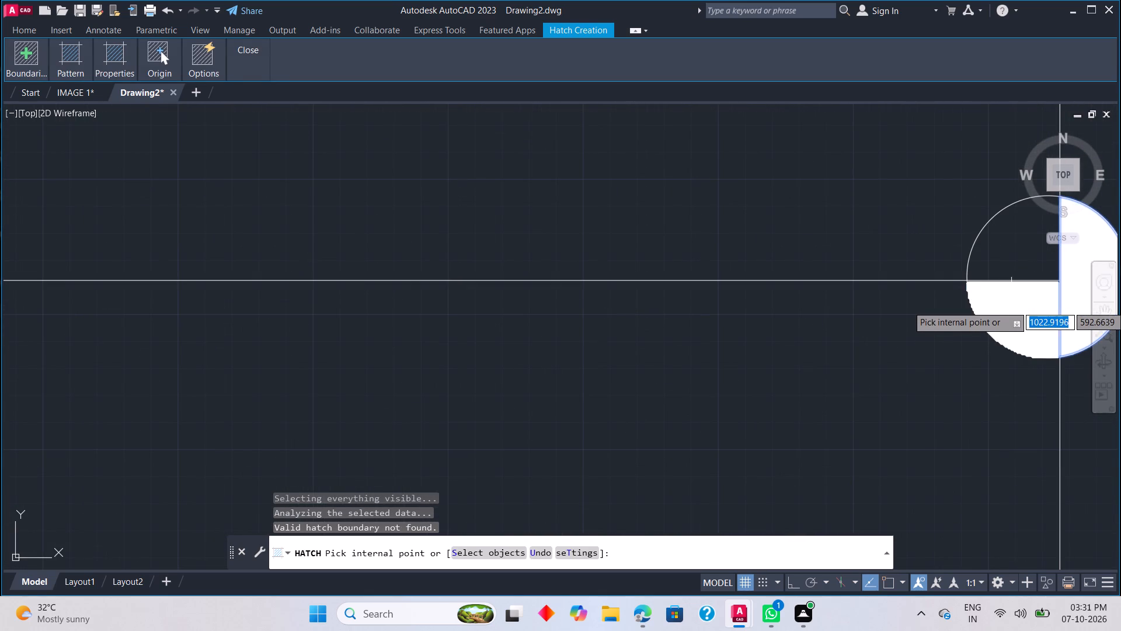
left_click(1011, 306)
left_click(1003, 258)
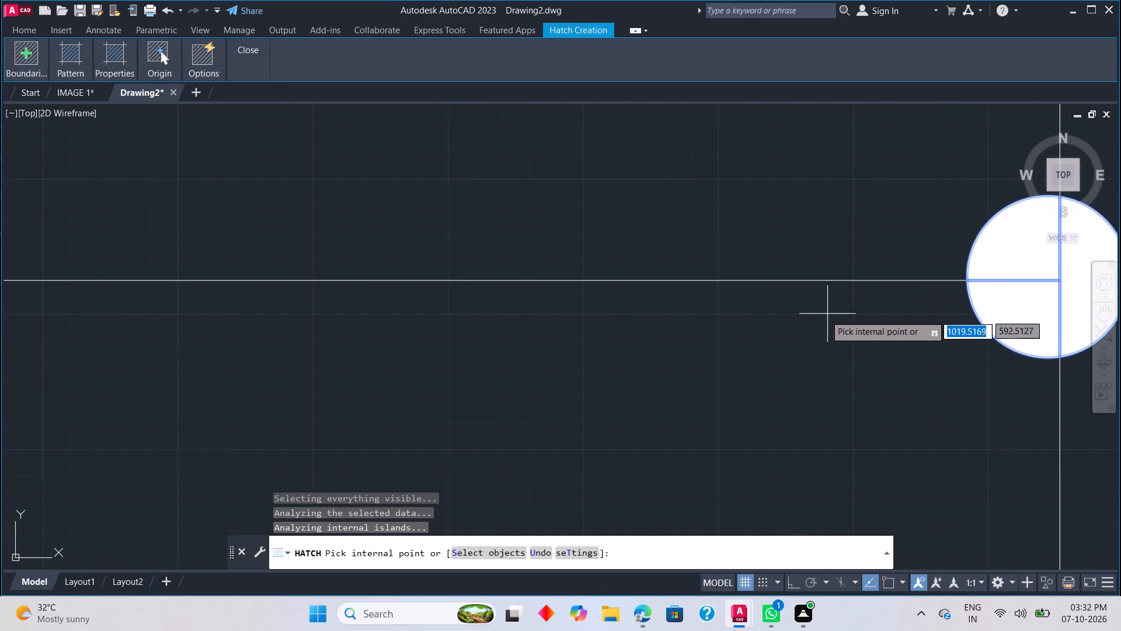
key("Escape")
Add the single-line text label L1, about 5 units high with no rotation, above the top end of the left vertical rail.
scroll(765, 354, "down", 7)
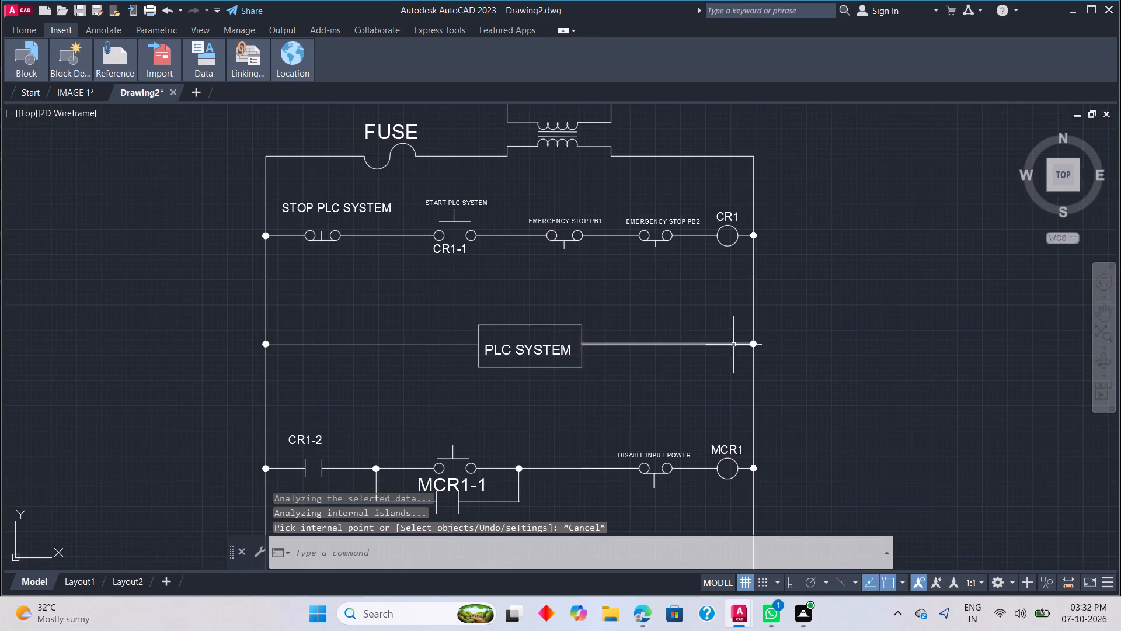
scroll(567, 385, "down", 2)
scroll(455, 348, "up", 2)
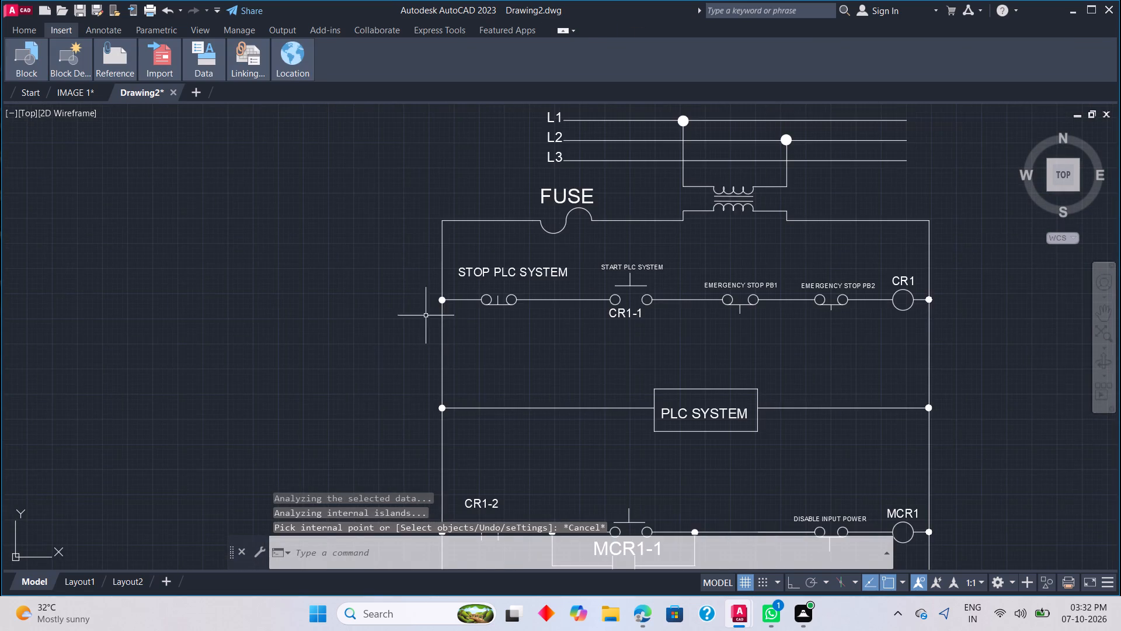
scroll(405, 248, "up", 2)
type("TEXT")
key("space")
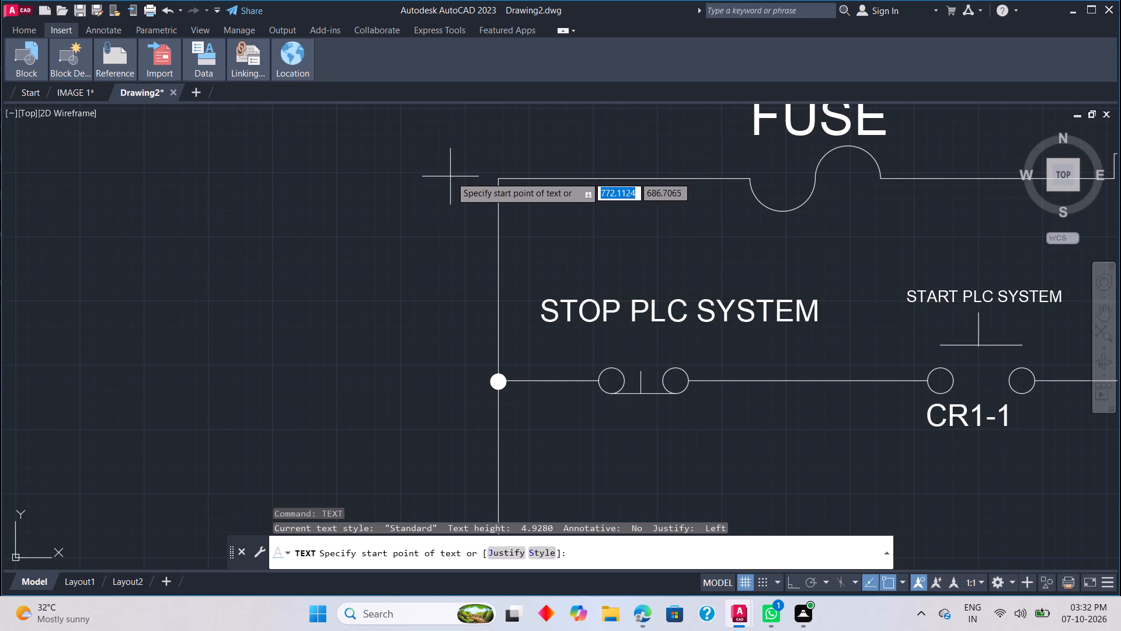
left_click(441, 160)
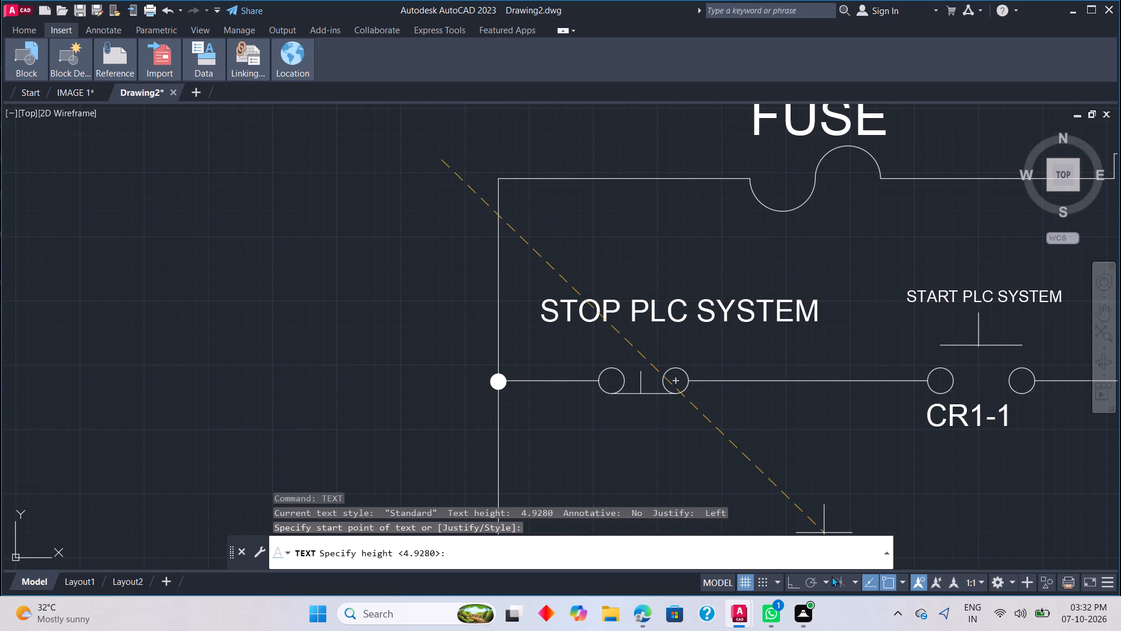
left_click(788, 585)
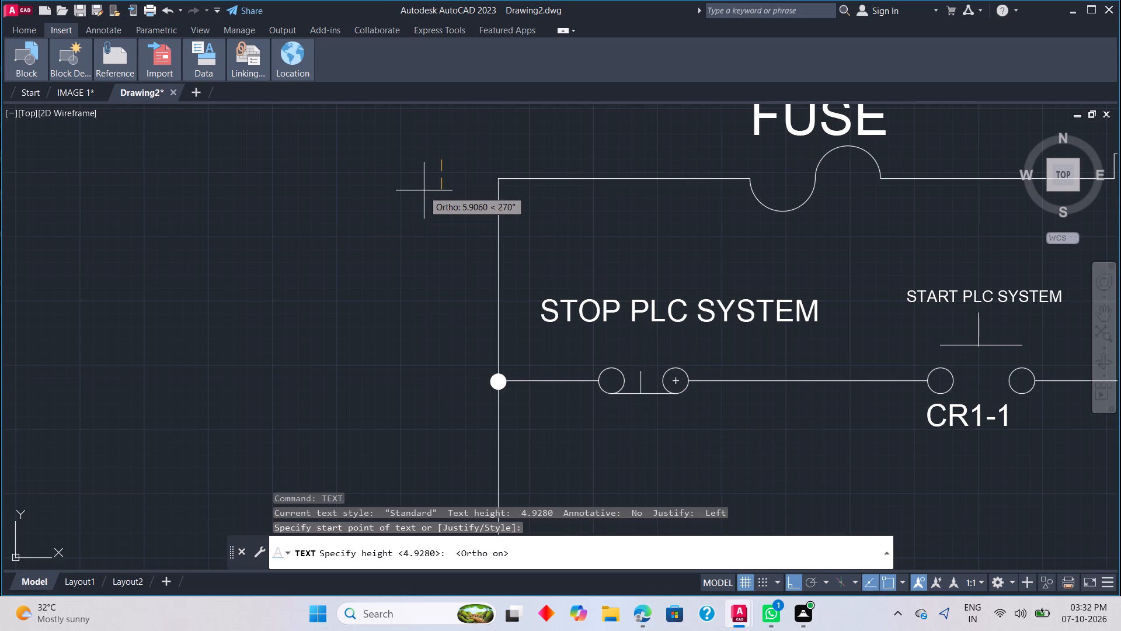
left_click(443, 186)
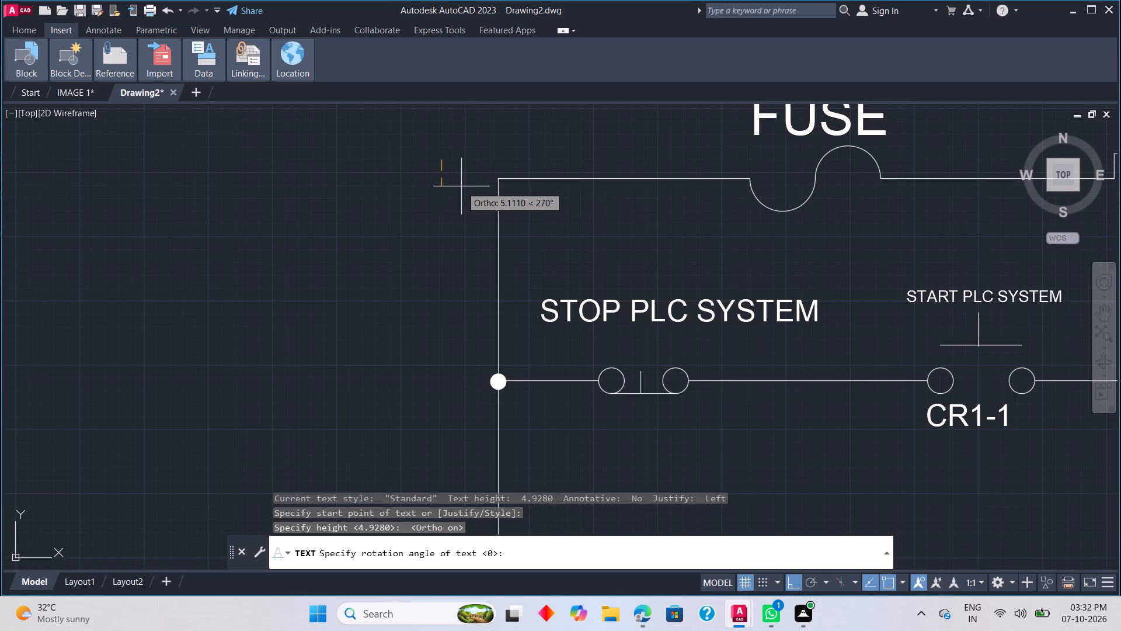
left_click(469, 186)
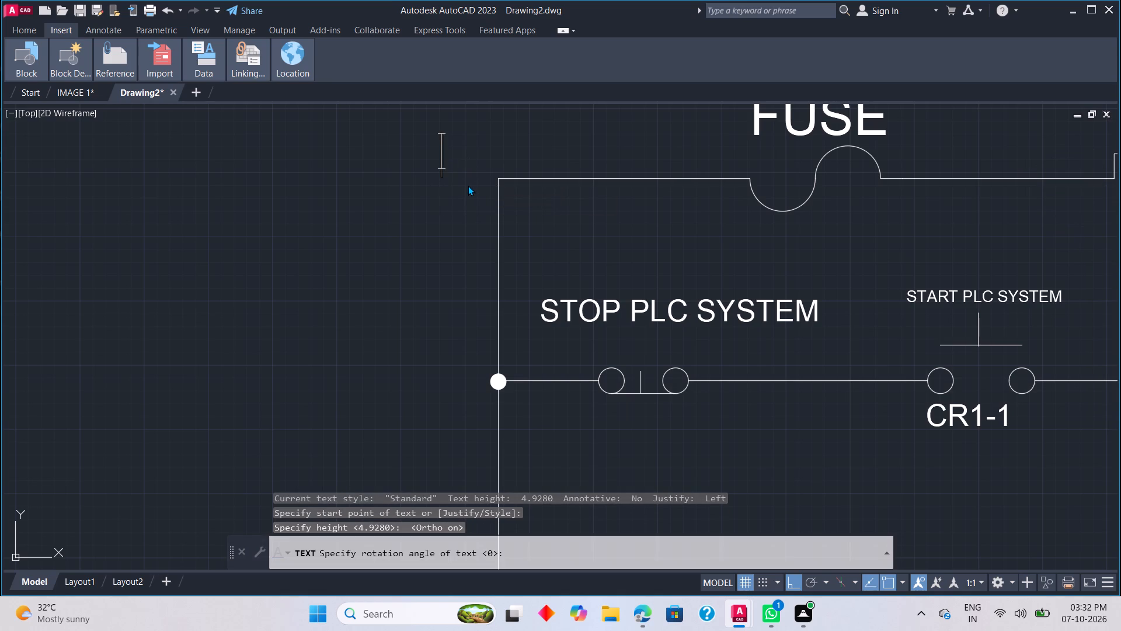
key("l")
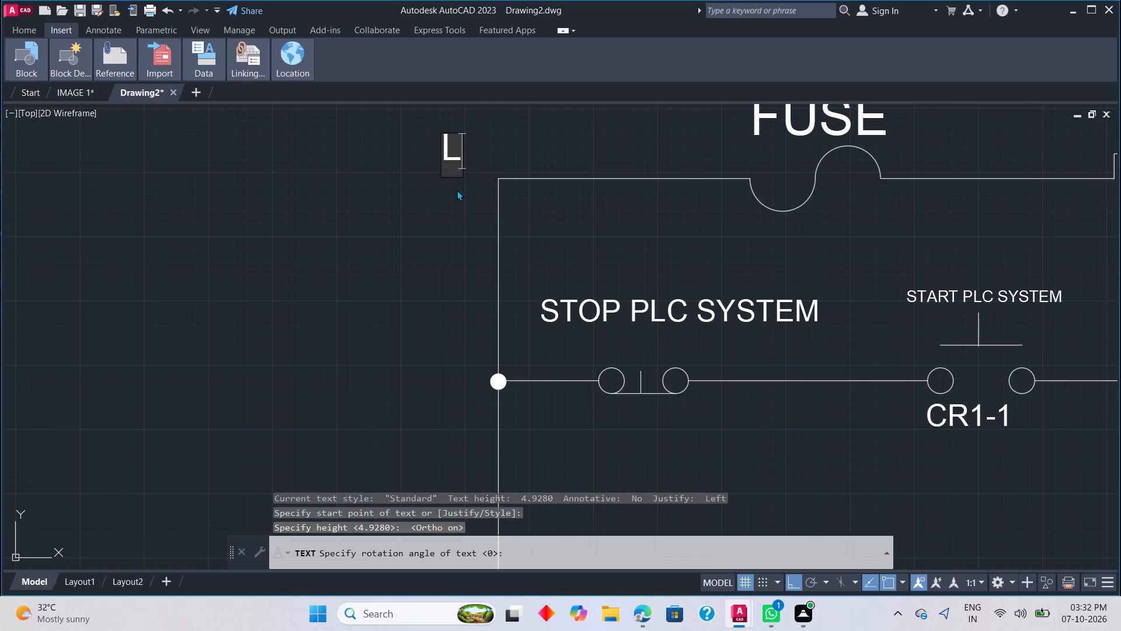
key("1")
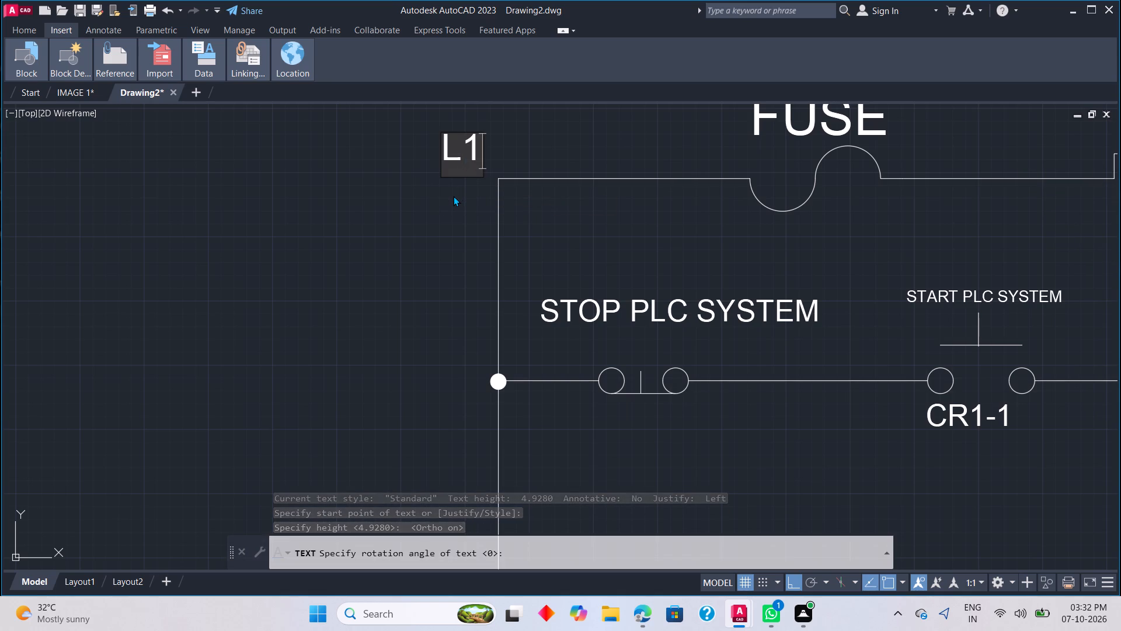
key("space")
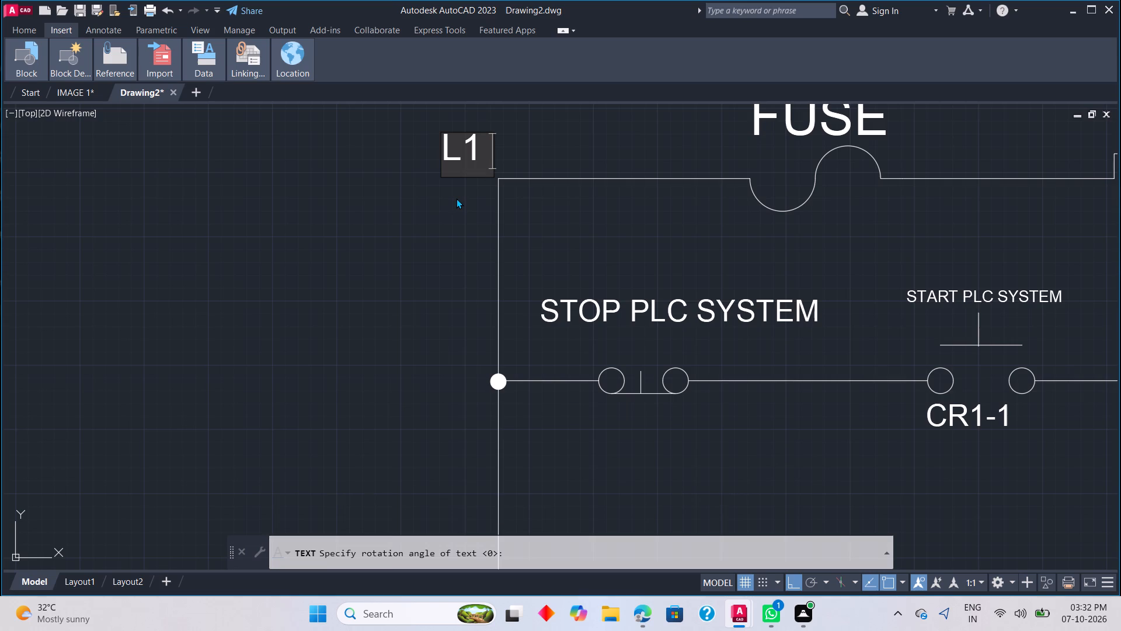
key("BackSpace")
left_click(392, 254)
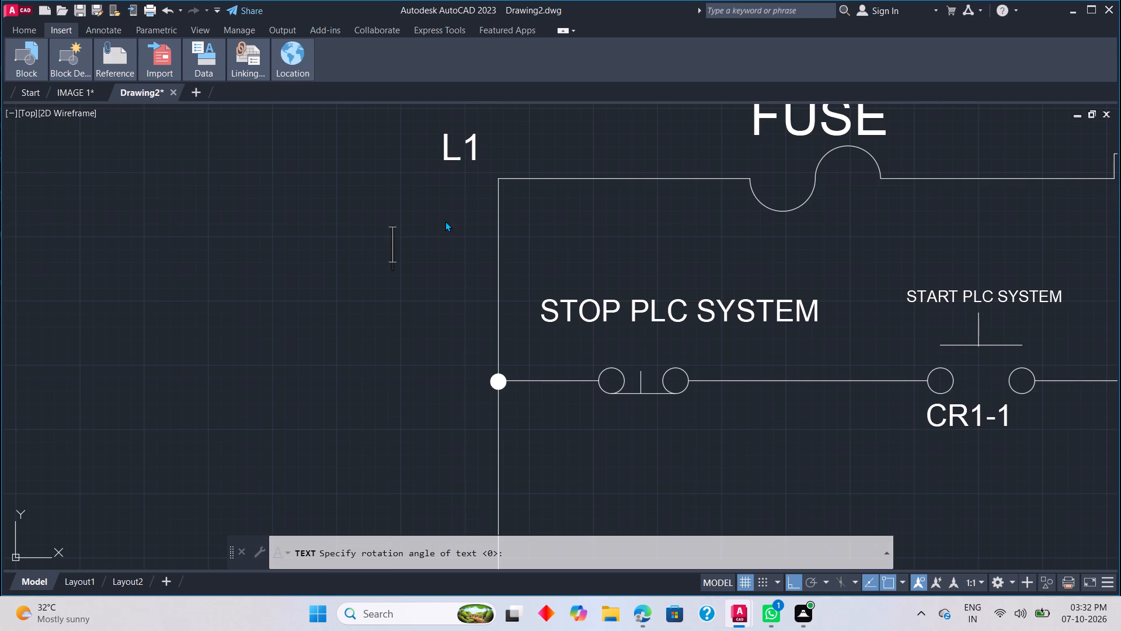
key("Escape")
Copy the L1 rail label horizontally about 254 units so the copy sits above the top end of the right vertical rail.
scroll(468, 158, "down", 3)
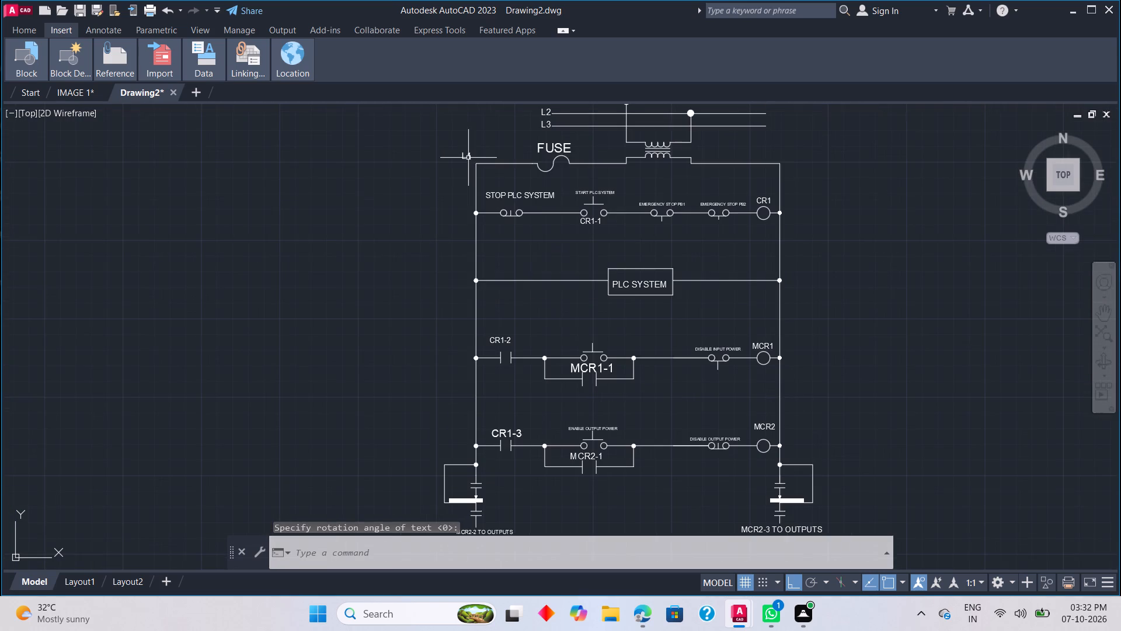
left_click(470, 155)
right_click(464, 166)
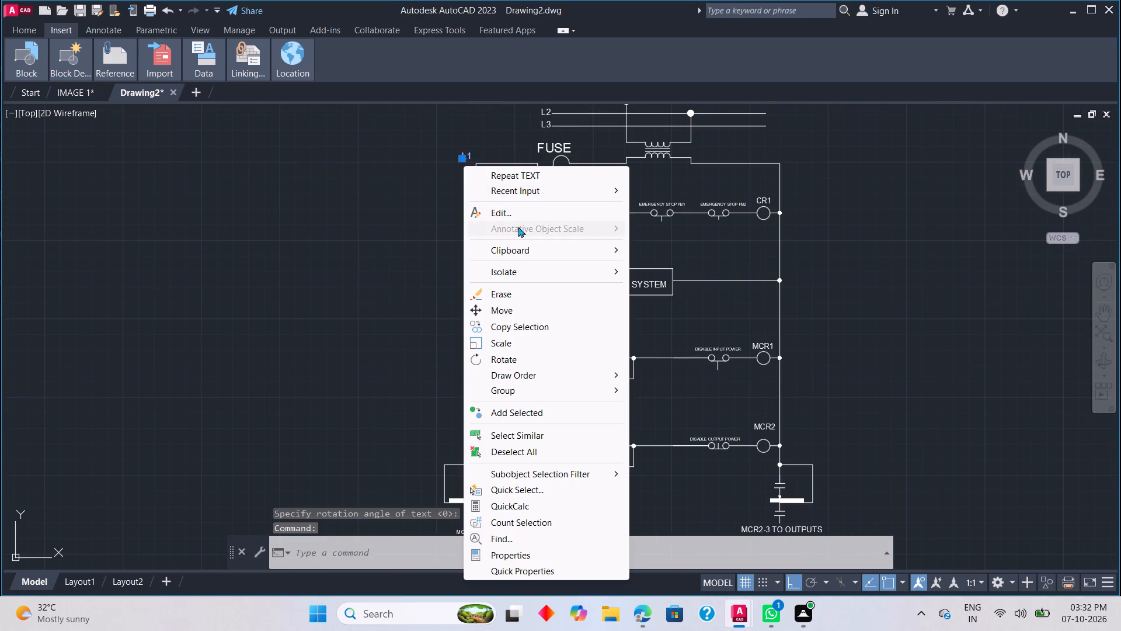
left_click(530, 326)
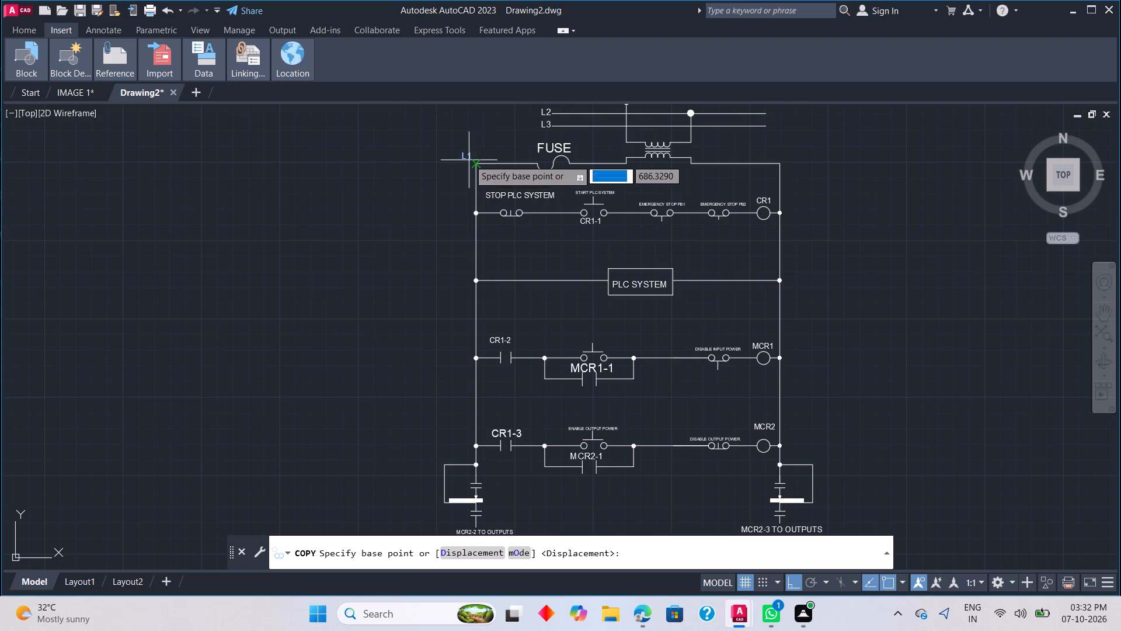
left_click(467, 157)
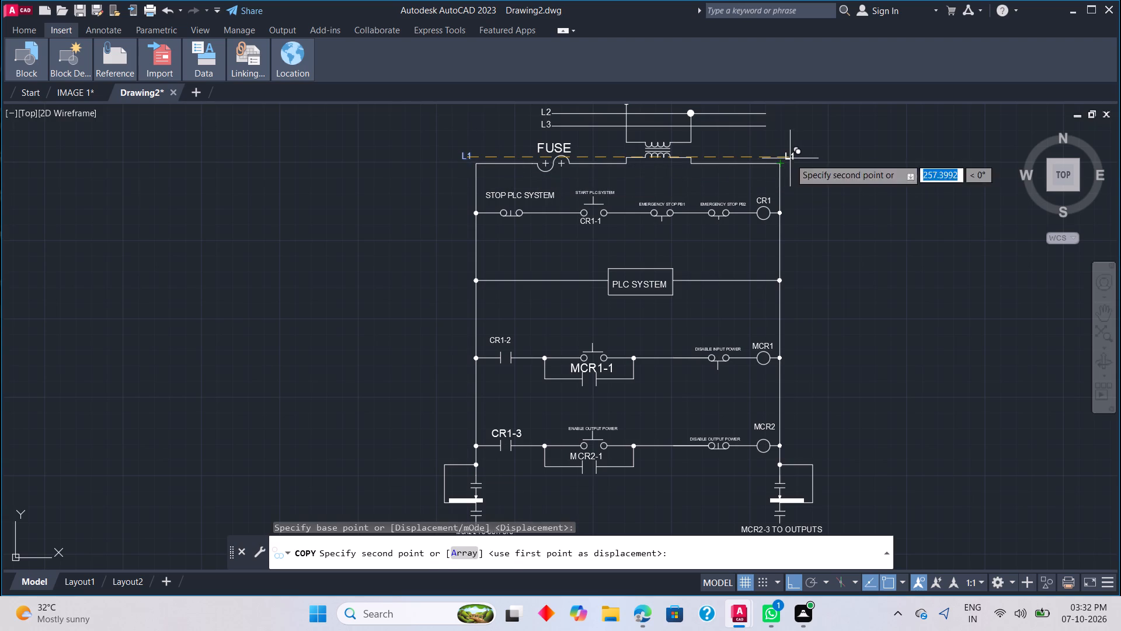
left_click(784, 159)
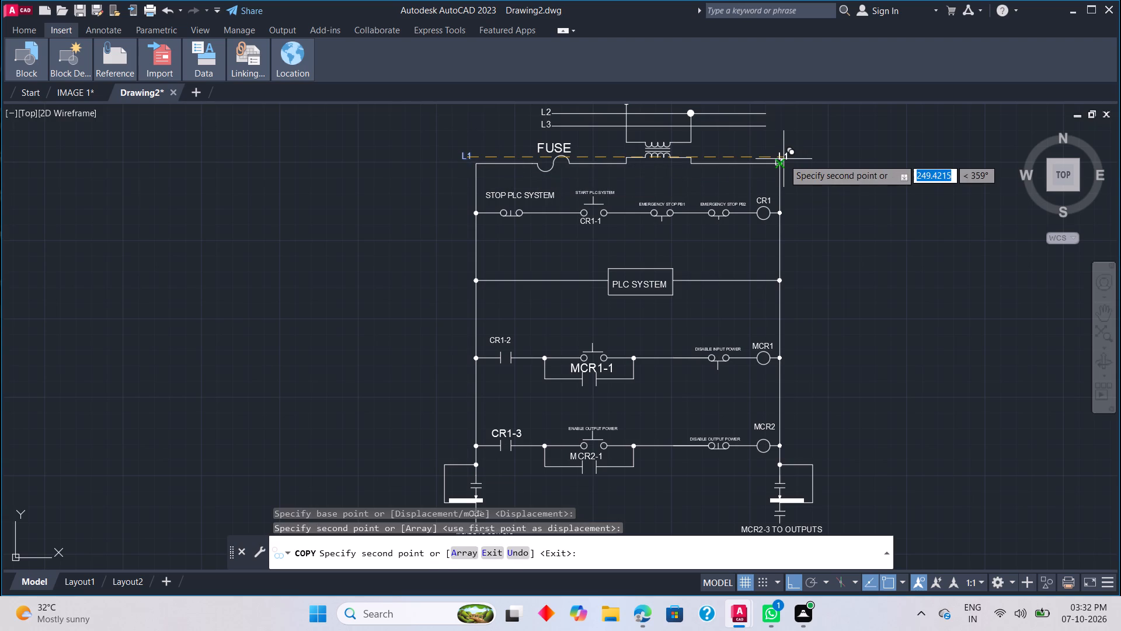
key("ctrl+z")
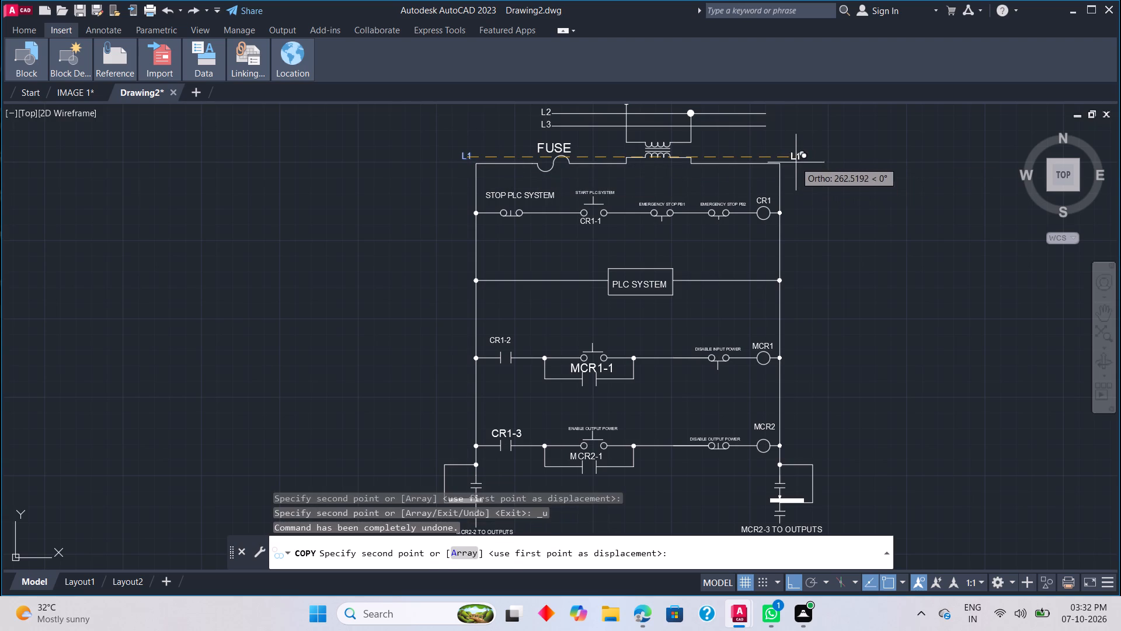
left_click(784, 151)
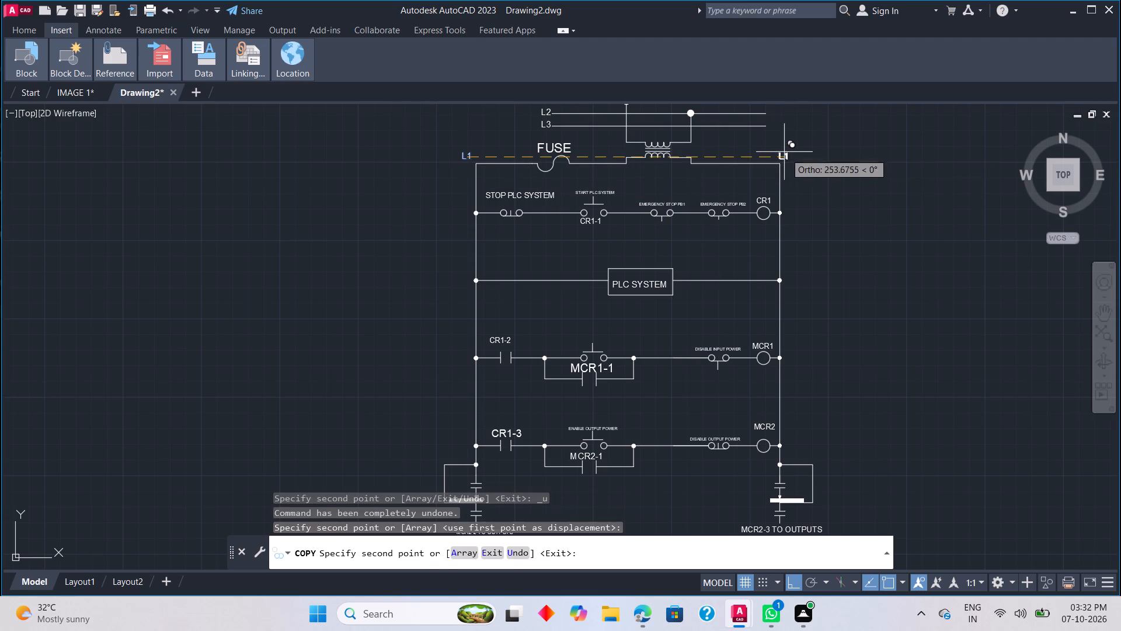
key("Escape")
Change the copied label above the right vertical rail to L2.
scroll(560, 180, "up", 1)
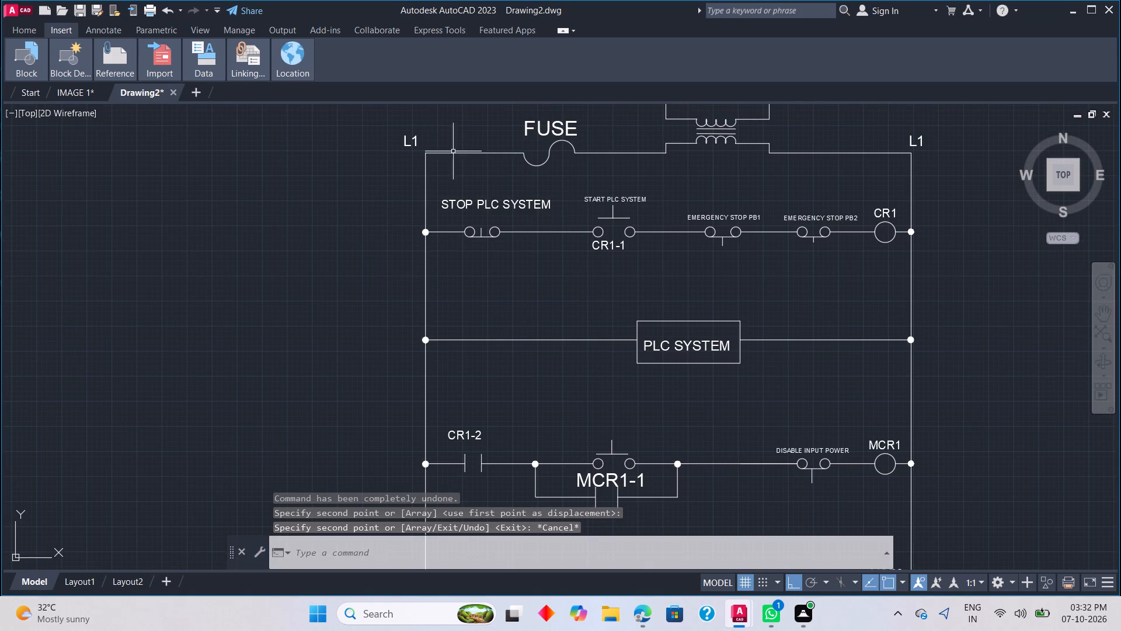
double_click(922, 145)
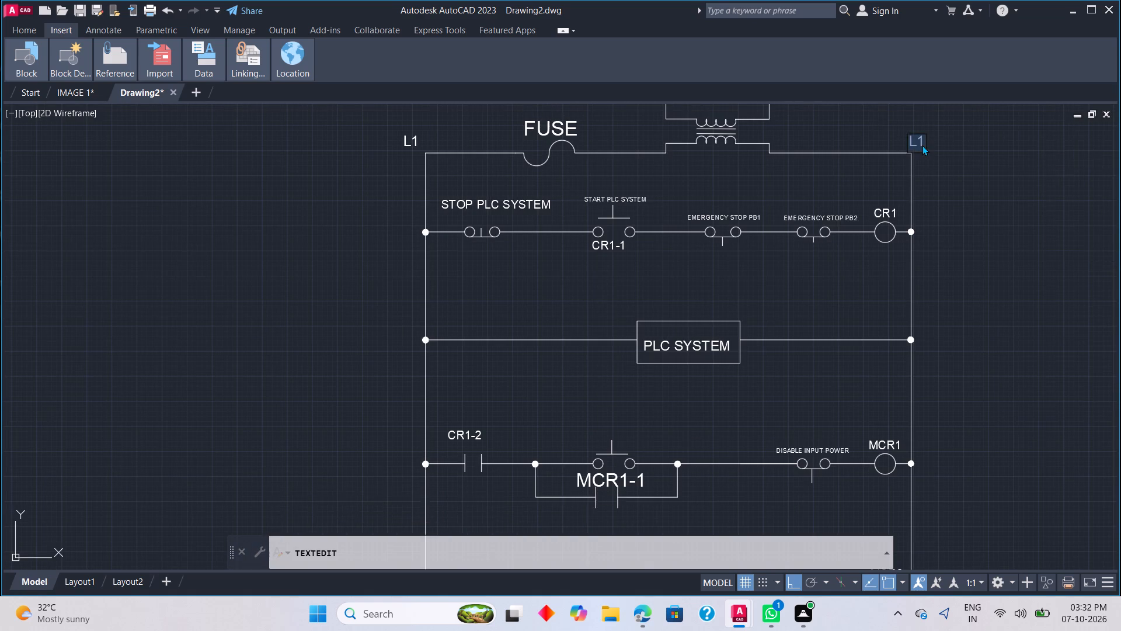
scroll(922, 145, "up", 3)
left_click(924, 140)
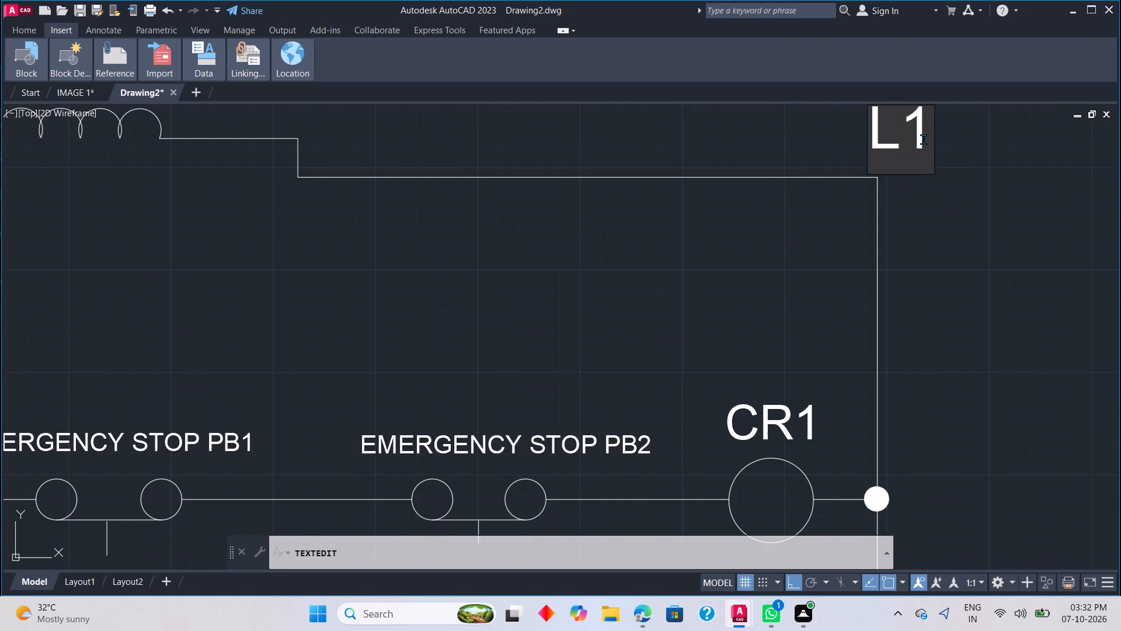
left_click(924, 140)
key("BackSpace")
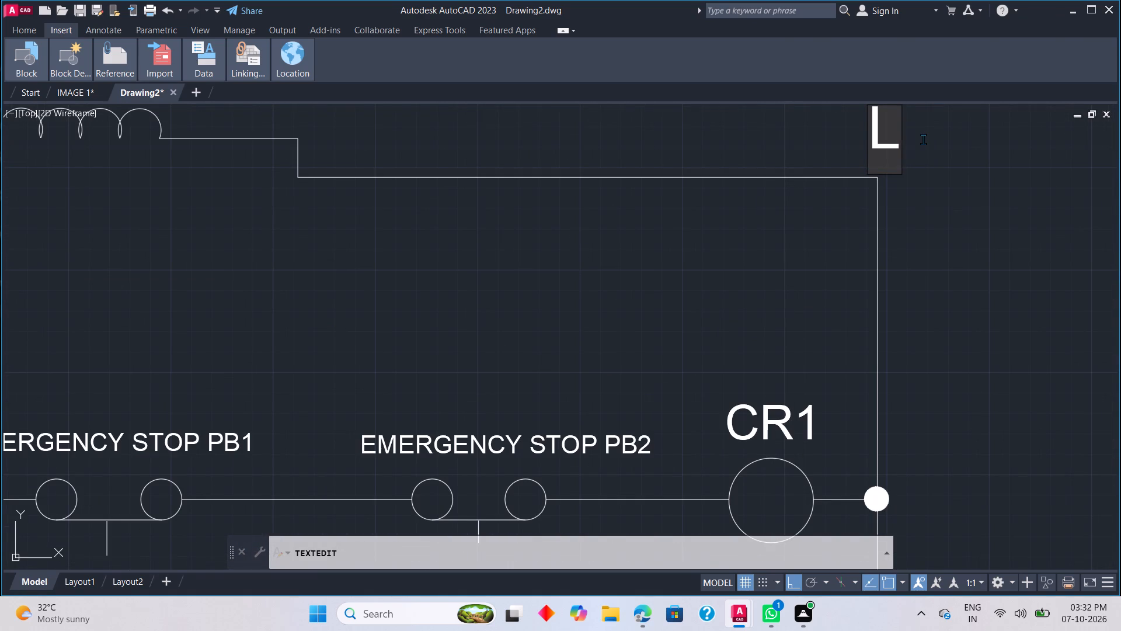
key("2")
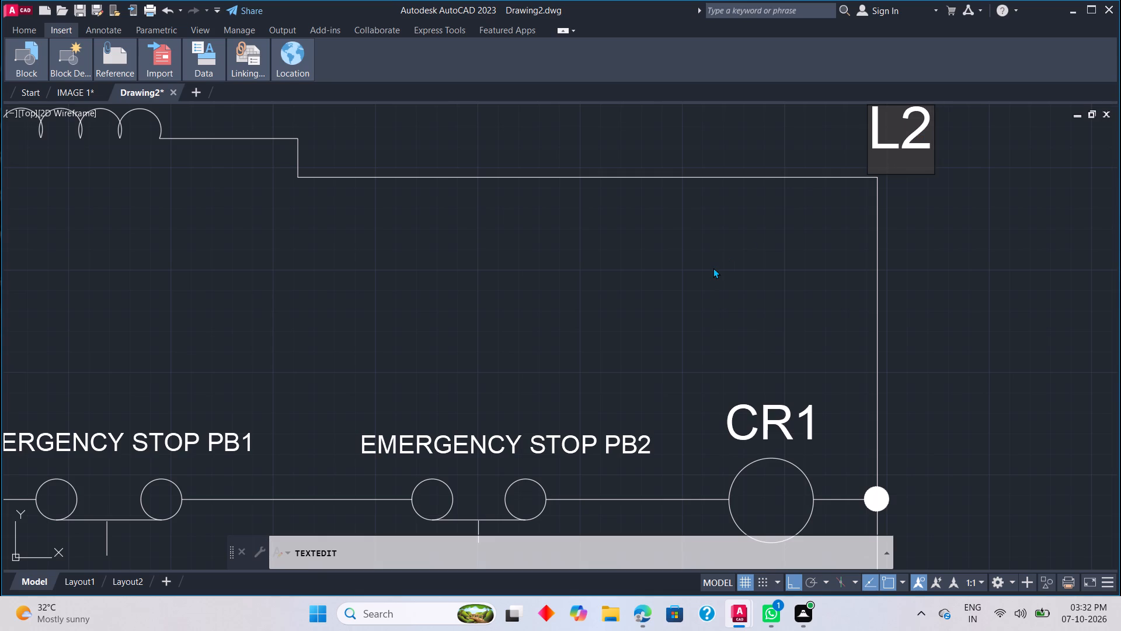
left_click(713, 268)
Delete the short vertical stem hanging below the DISABLE INPUT POWER switch on the MCR1 rung.
scroll(719, 268, "down", 4)
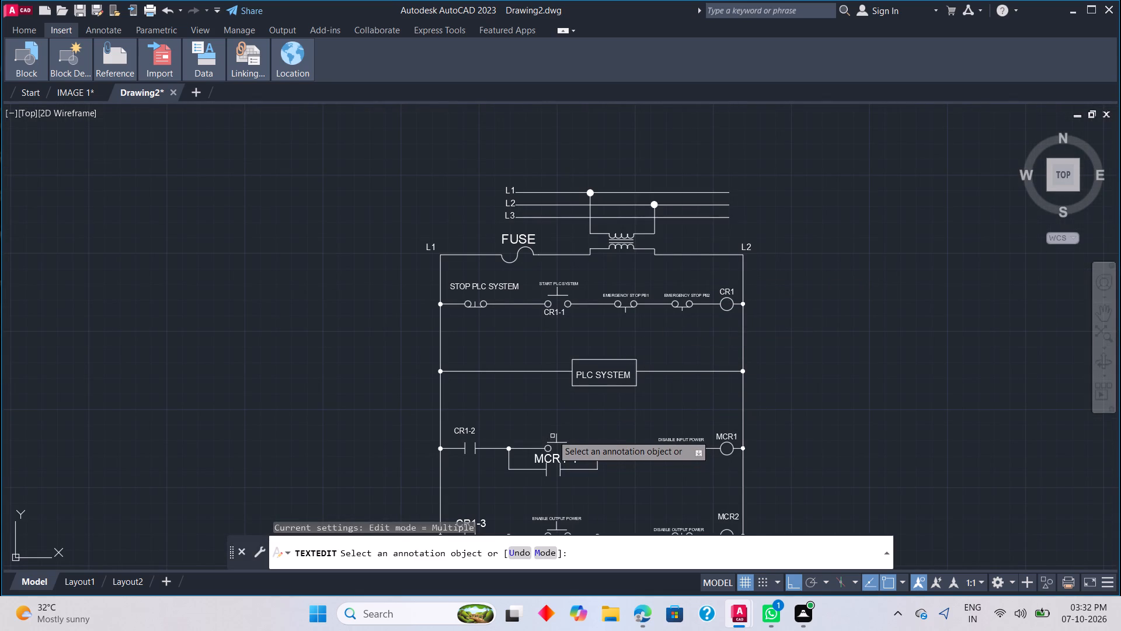
scroll(553, 435, "down", 1)
middle_click_drag(691, 425, 688, 303)
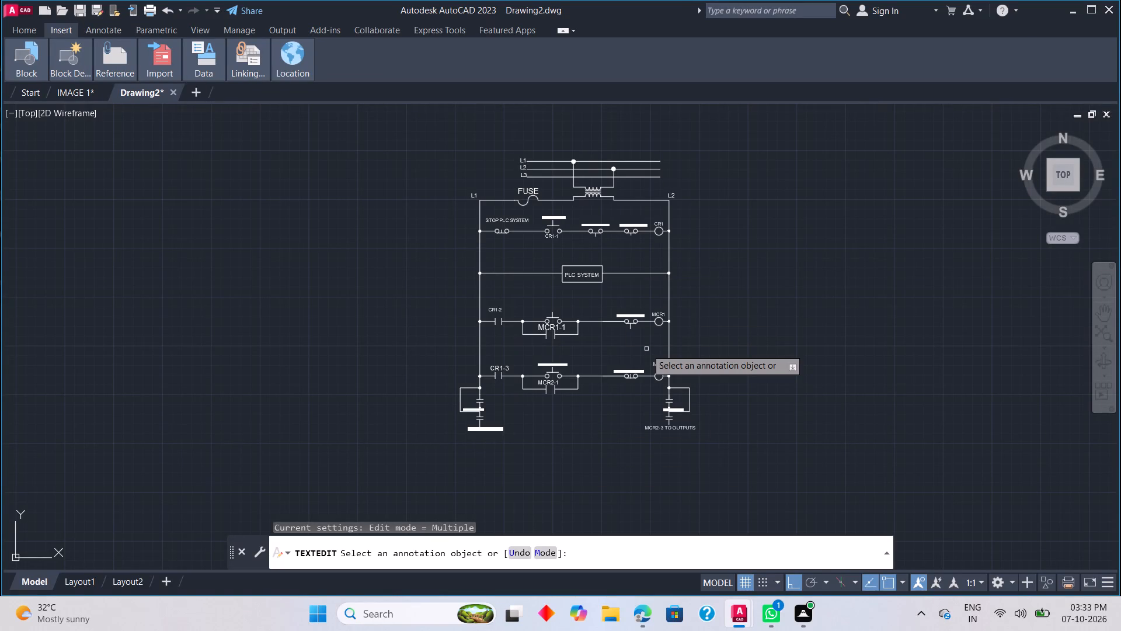
scroll(645, 344, "up", 2)
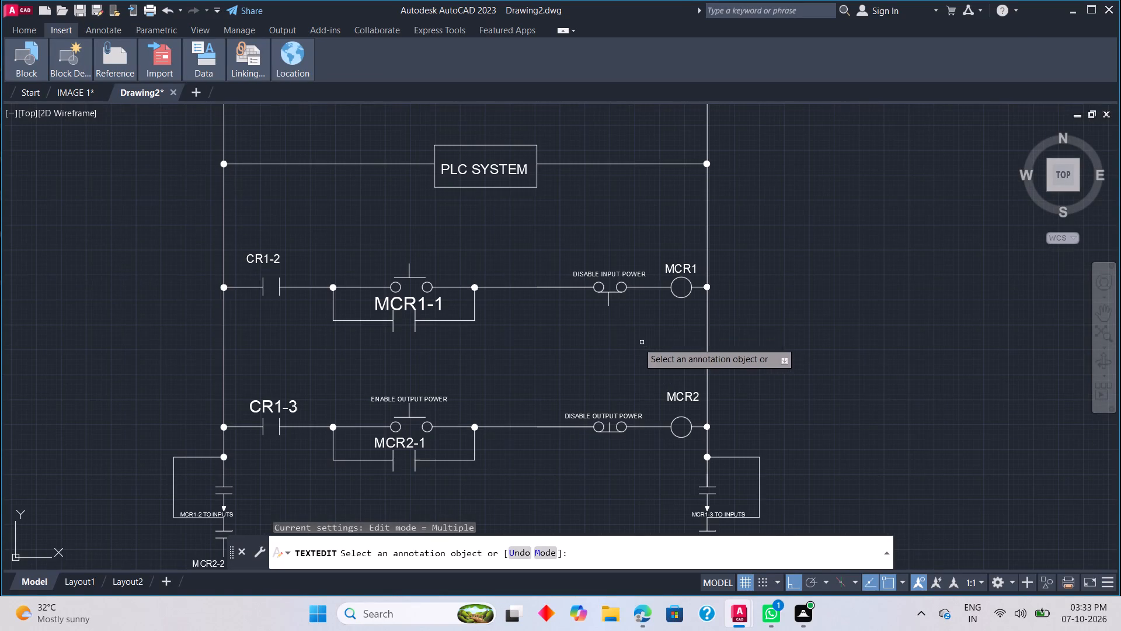
left_click(607, 298)
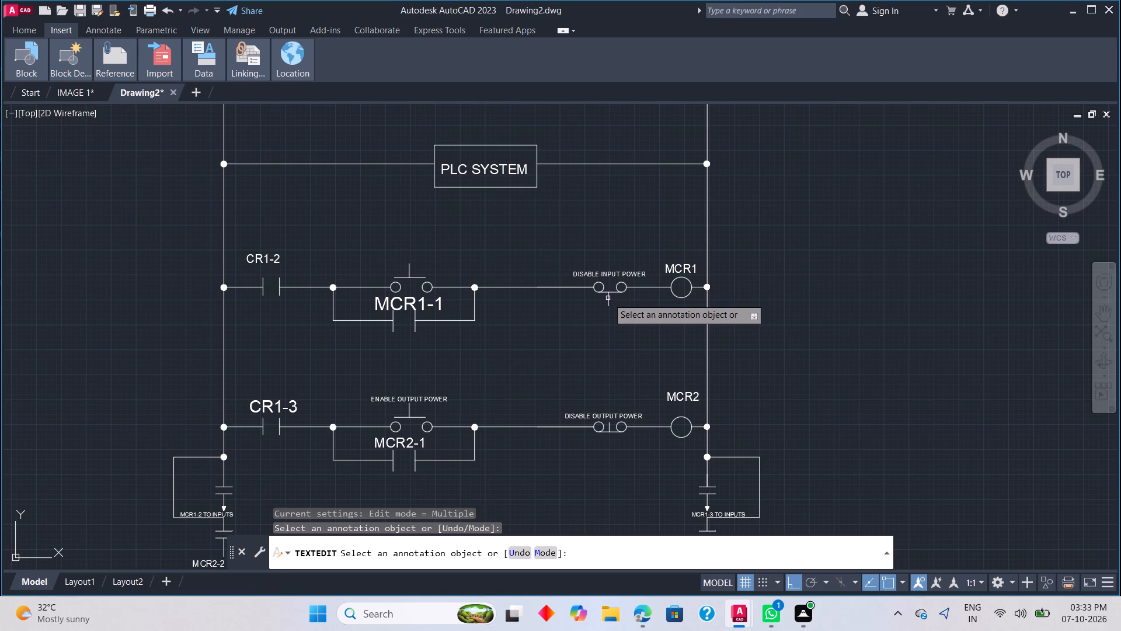
key("Delete")
left_click(605, 301)
key("Delete")
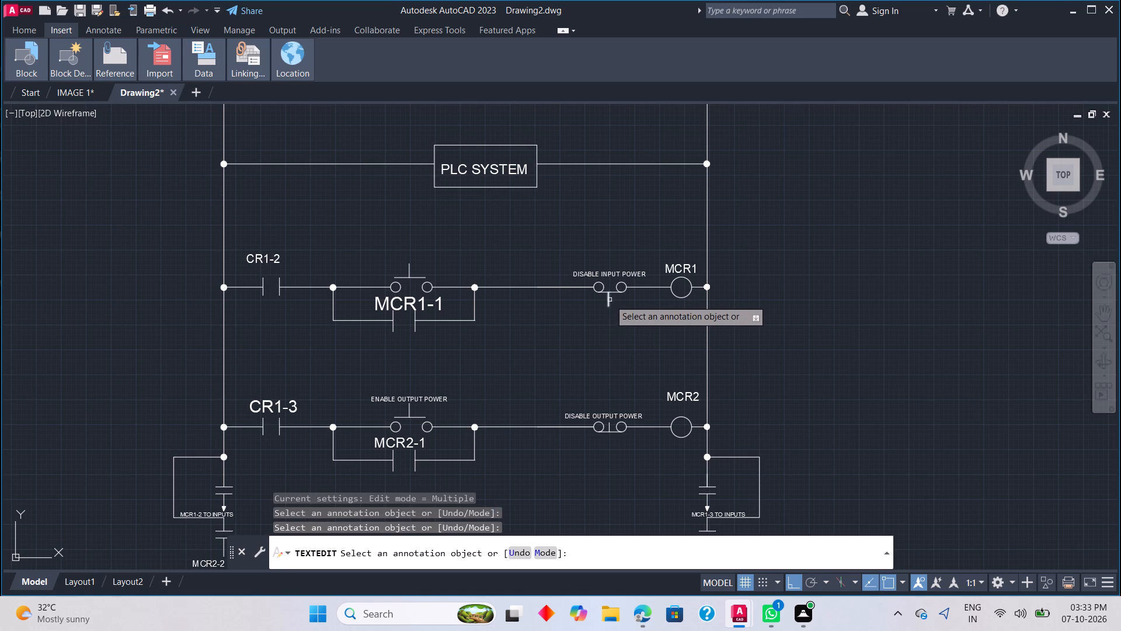
left_click(609, 300)
left_click(609, 300)
key("Delete")
key("Delete")
key("Delete")
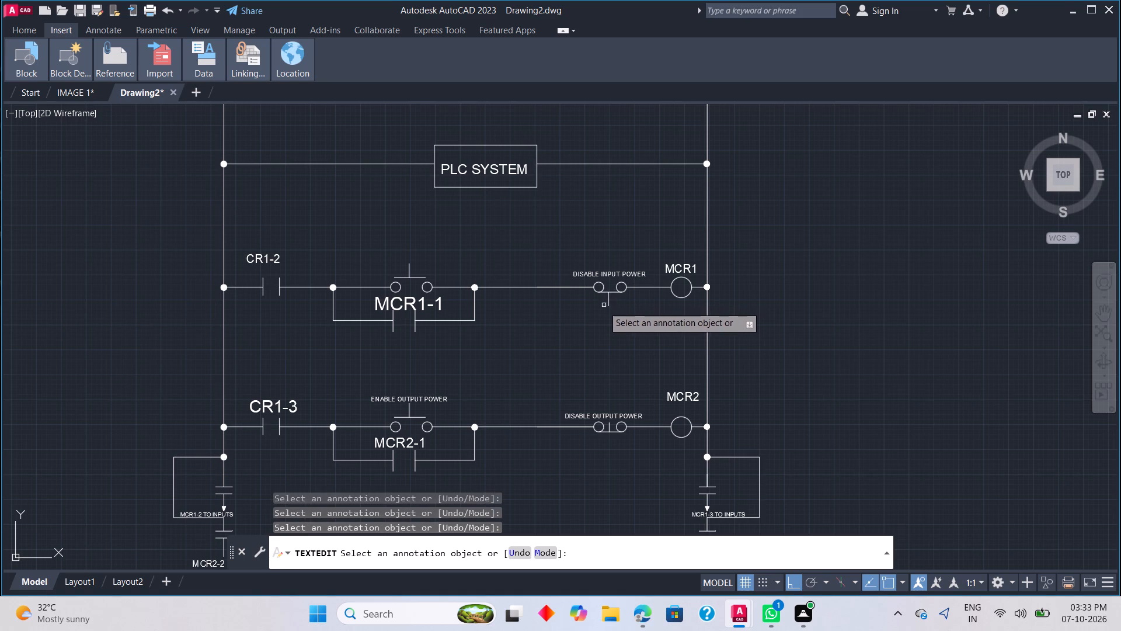
key("Escape")
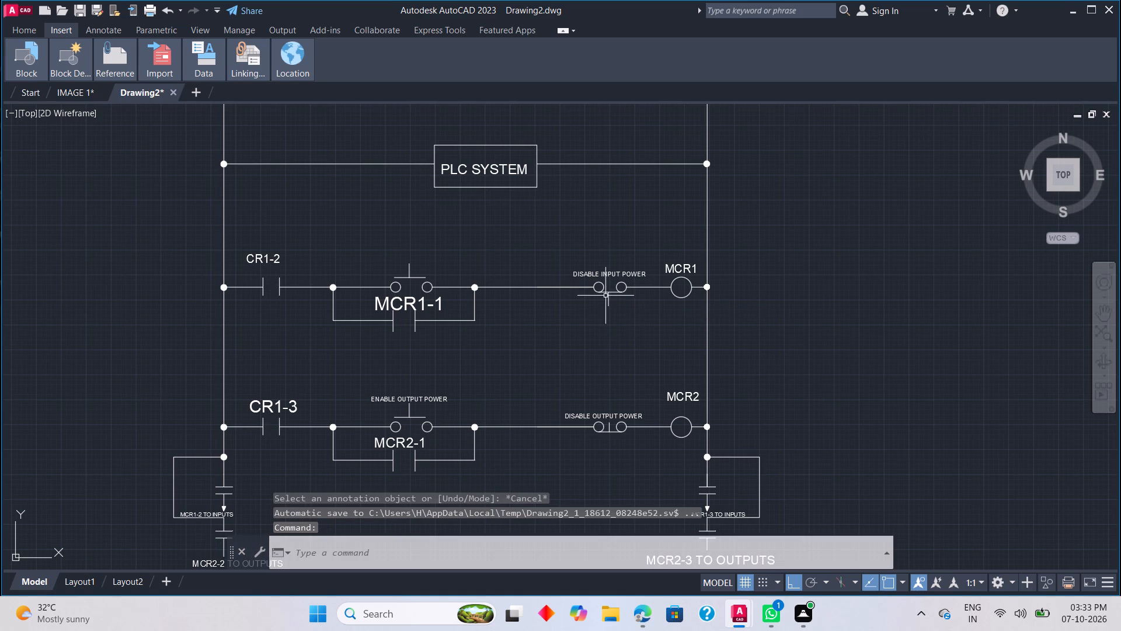
left_click(608, 300)
key("Delete")
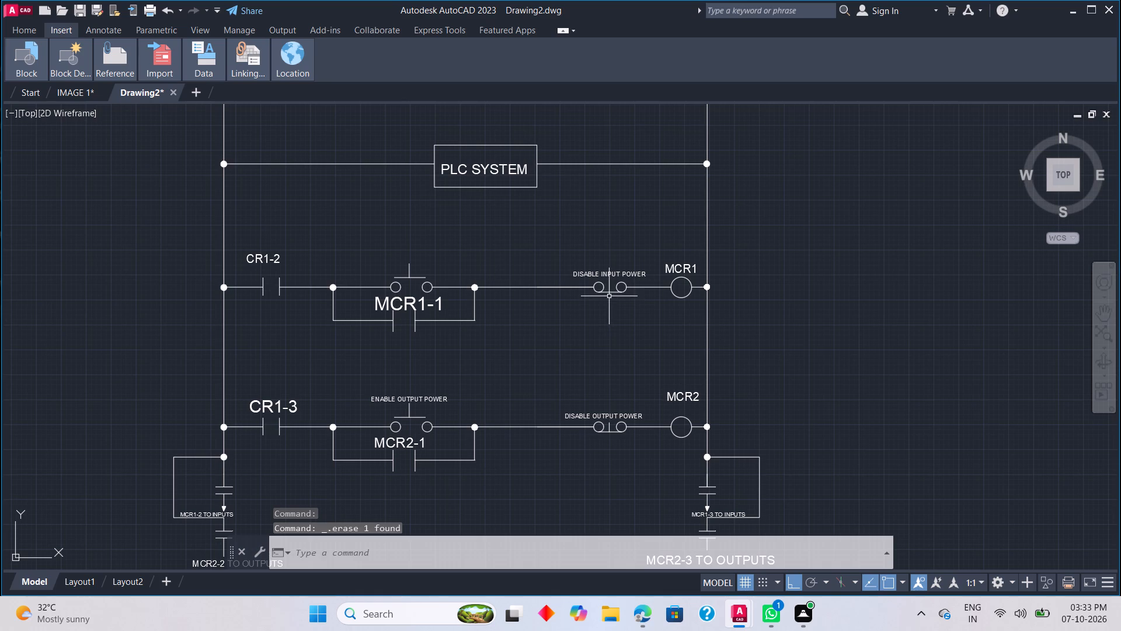
Draw a short vertical line upward from the middle of the DISABLE INPUT POWER switch's bar, between its two contact circles.
key("l")
key("space")
scroll(605, 294, "up", 3)
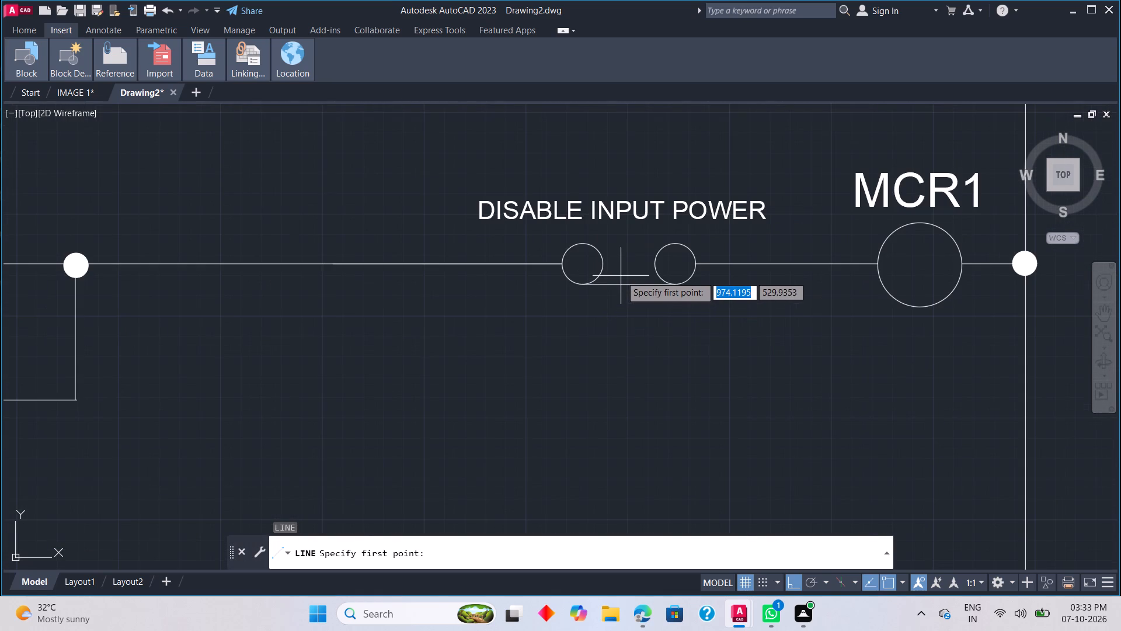
left_click(627, 285)
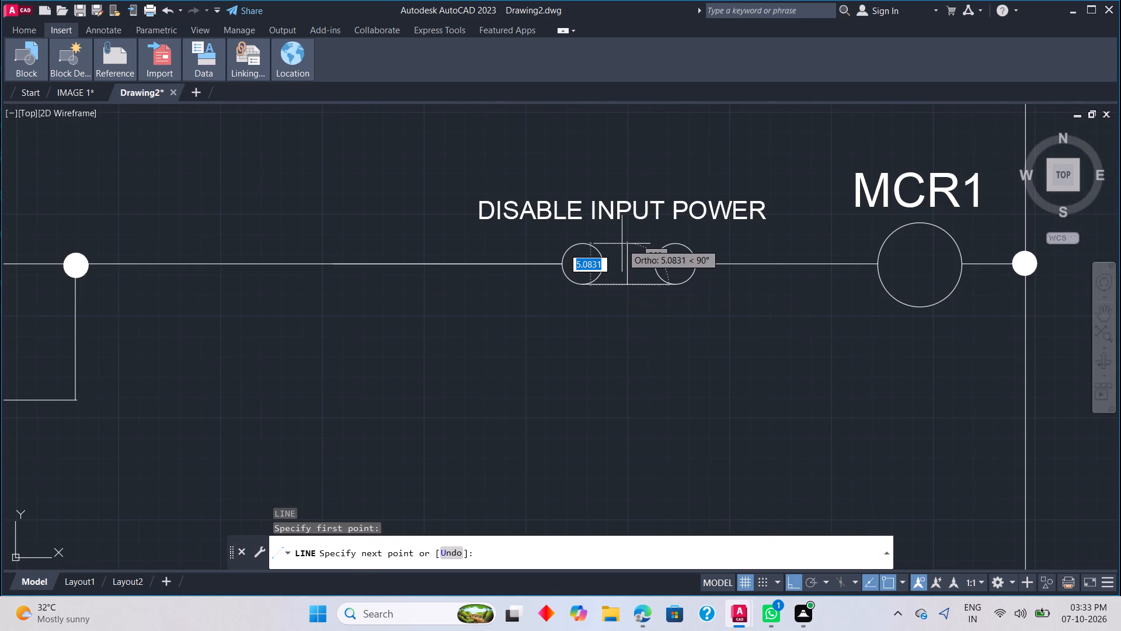
left_click(624, 248)
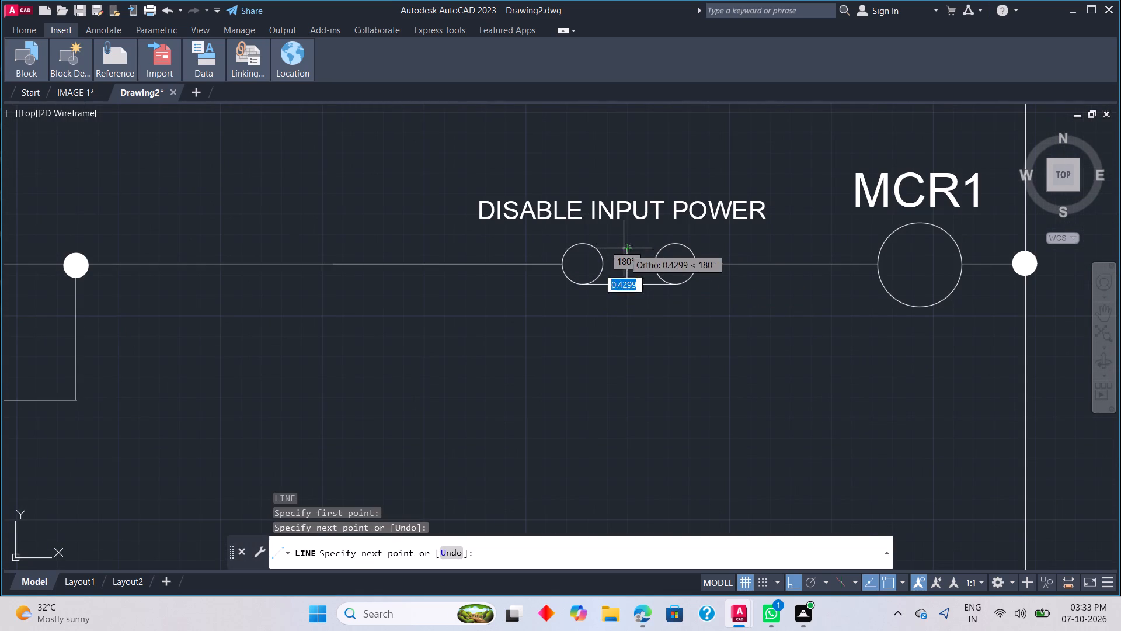
key("Escape")
scroll(761, 73, "down", 1)
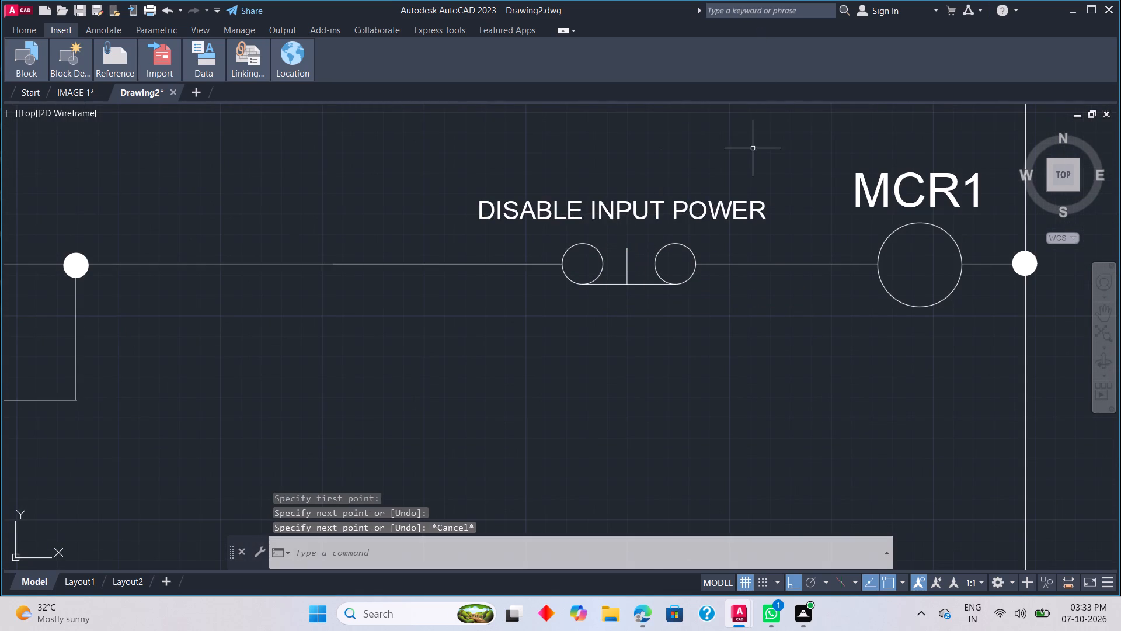
Delete the short vertical stems hanging below the EMERGENCY STOP PB2 and EMERGENCY STOP PB1 switches on the CR1 rung.
scroll(753, 149, "down", 3)
middle_click_drag(727, 142, 738, 345)
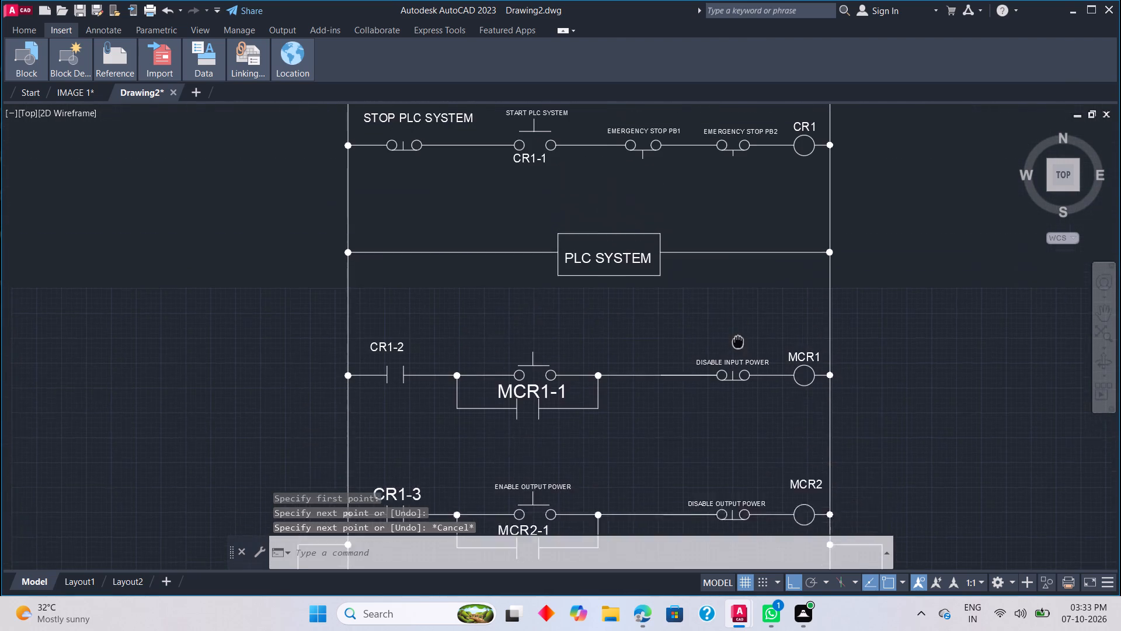
middle_click_drag(738, 345, 724, 421)
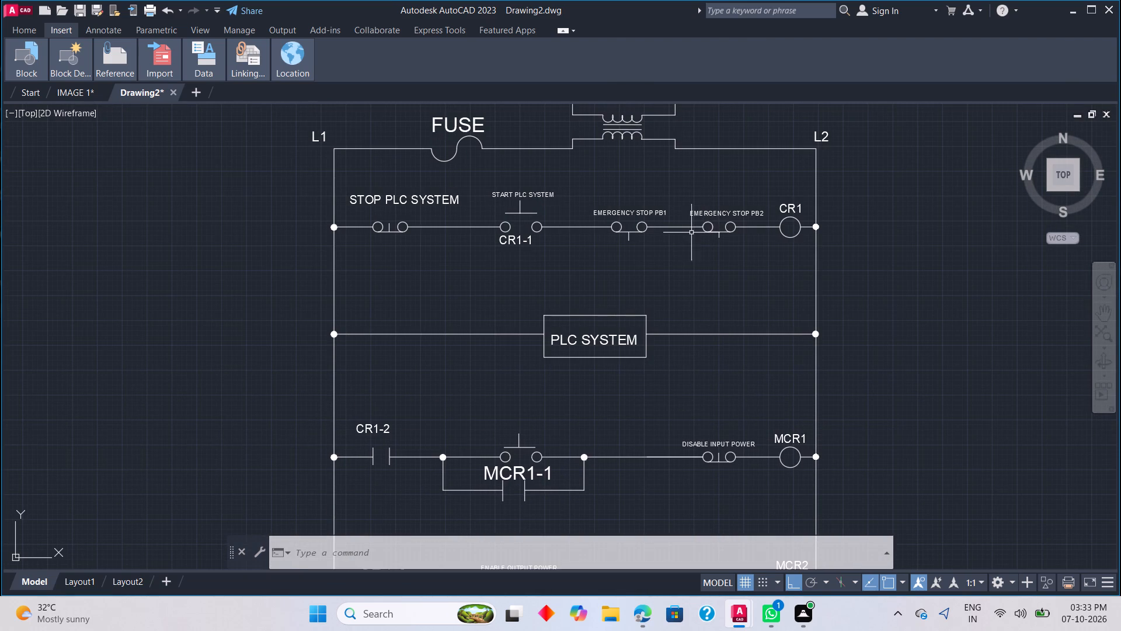
key("Escape")
scroll(712, 227, "up", 2)
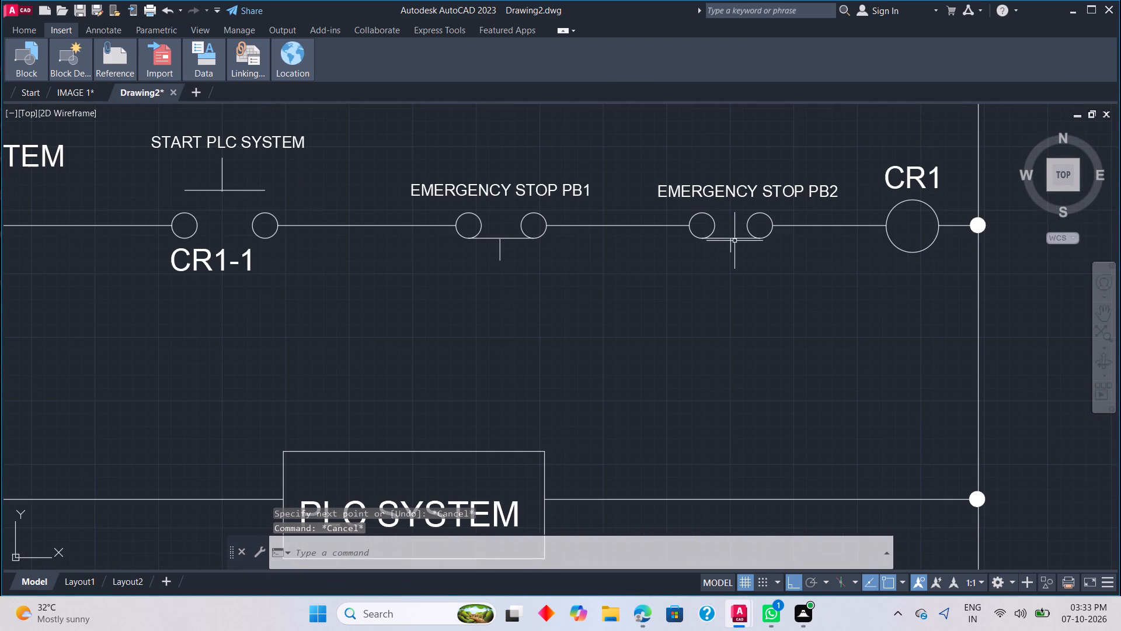
left_click(730, 248)
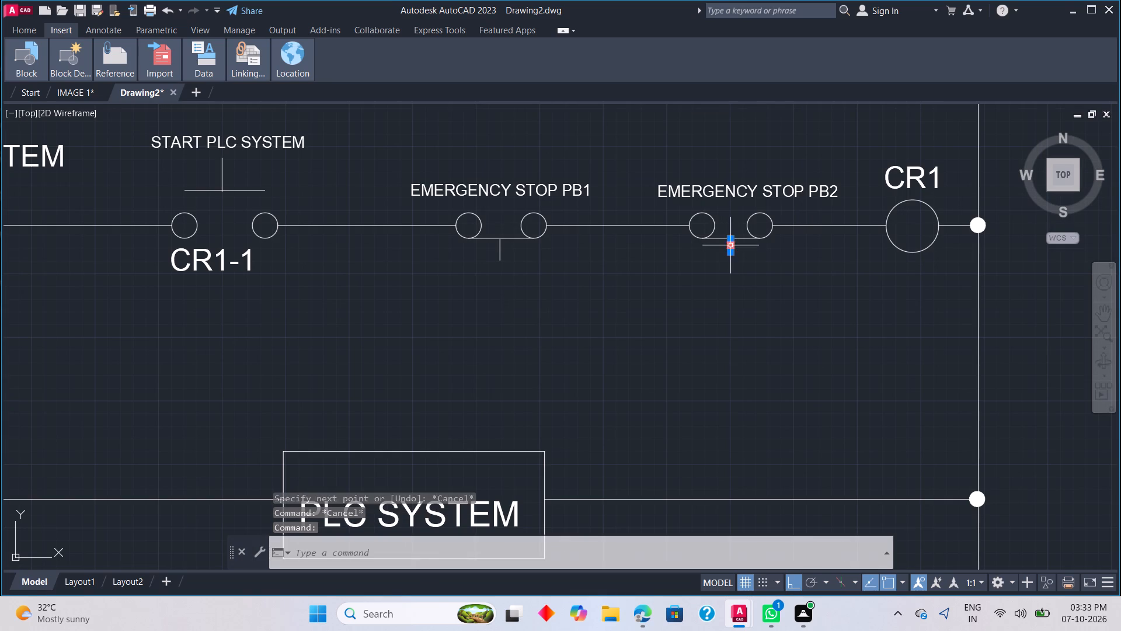
key("Delete")
left_click(497, 252)
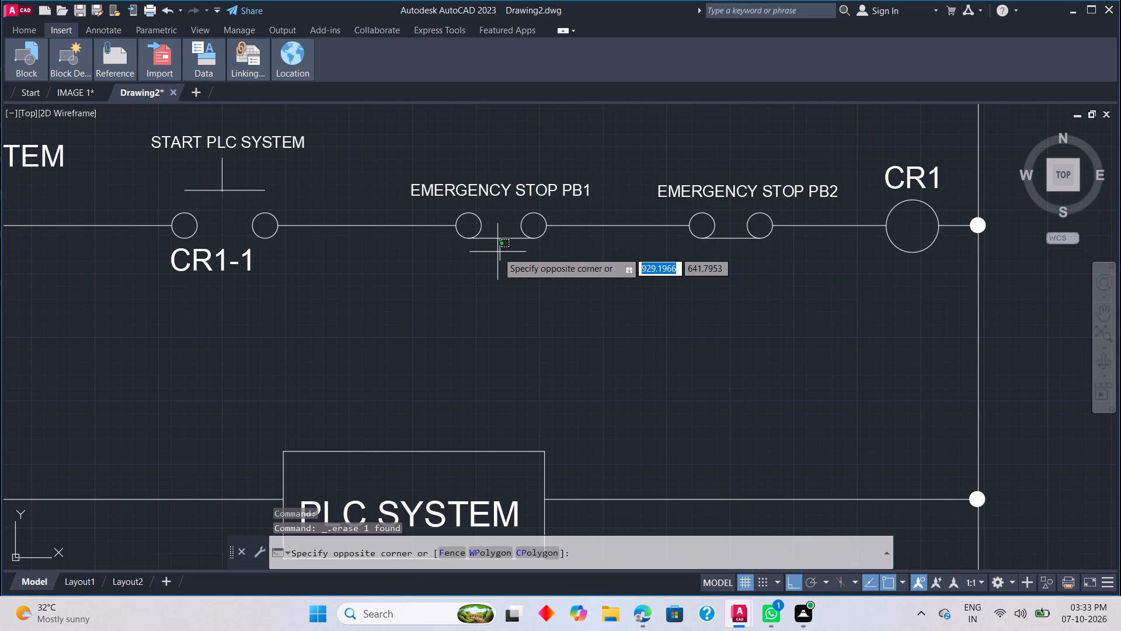
left_click(499, 252)
key("Delete")
left_click(500, 248)
key("Delete")
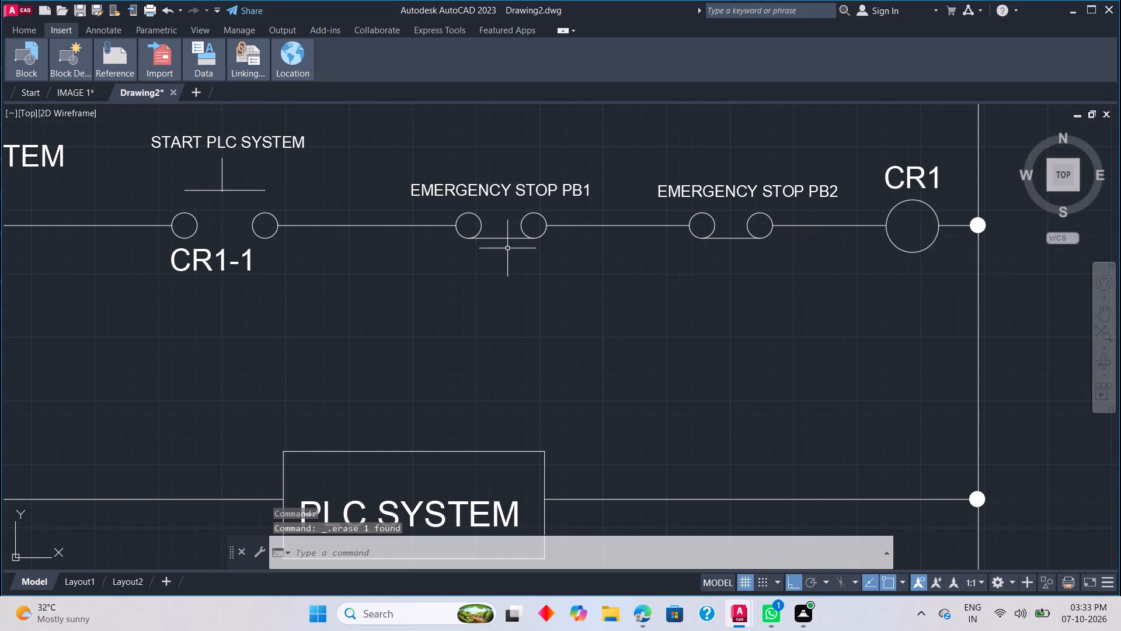
Draw a vertical line about 4 units upward from the middle of the EMERGENCY STOP PB2 switch's bar, between its contact circles.
type("L")
key("space")
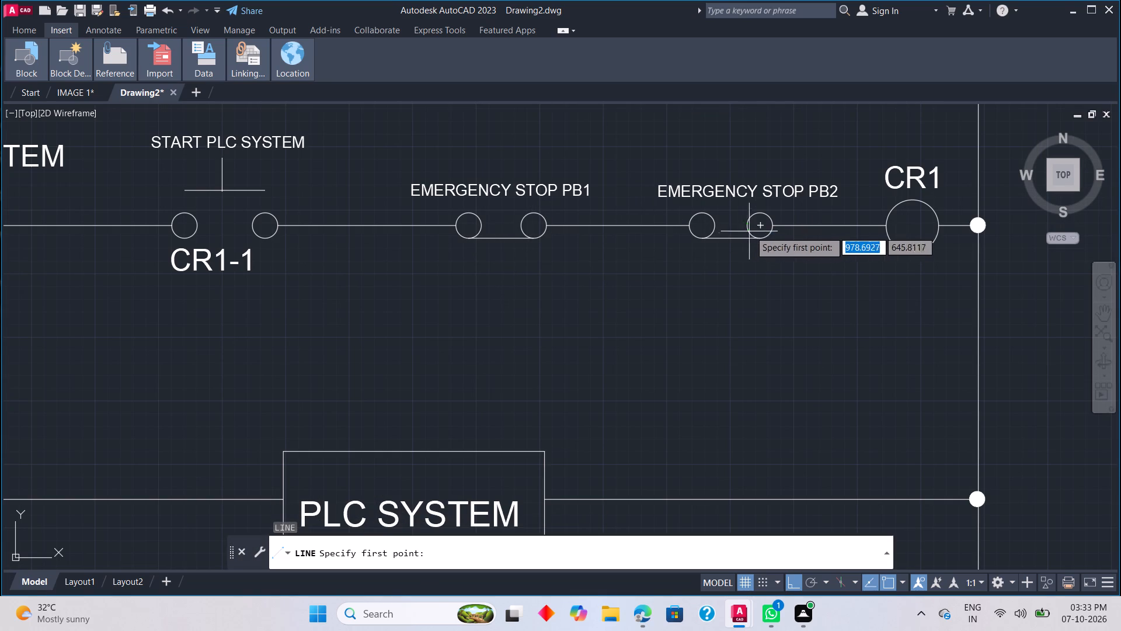
scroll(739, 240, "up", 2)
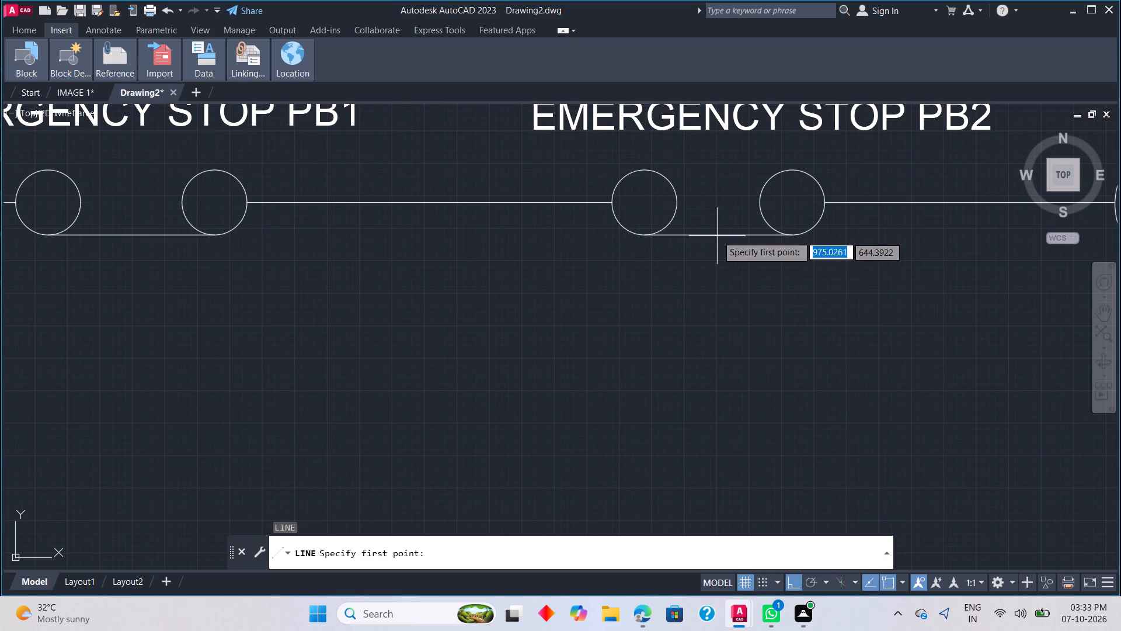
left_click(717, 234)
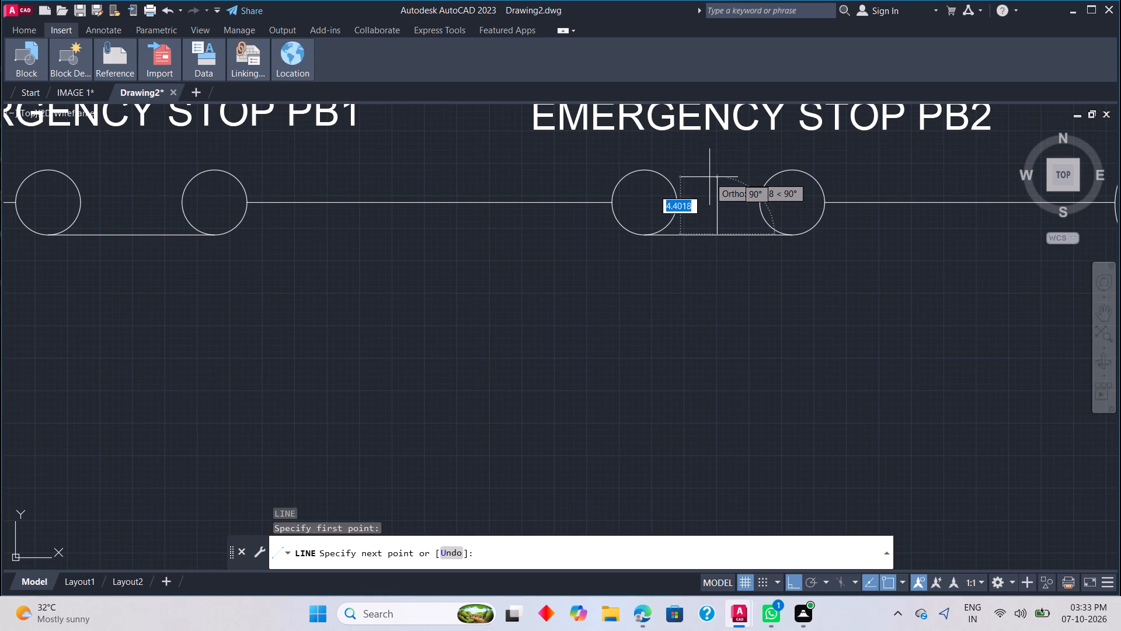
left_click(709, 178)
key("Escape")
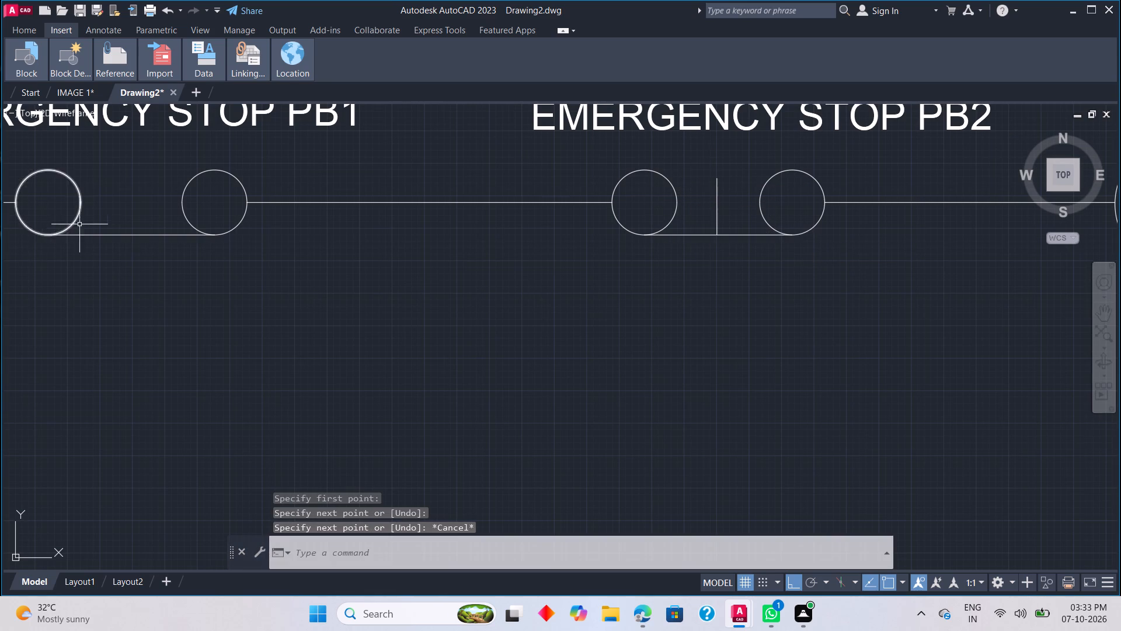
Draw a short vertical line upward from the middle of the EMERGENCY STOP PB1 switch's bar, between its two contact circles.
middle_click_drag(113, 223, 285, 251)
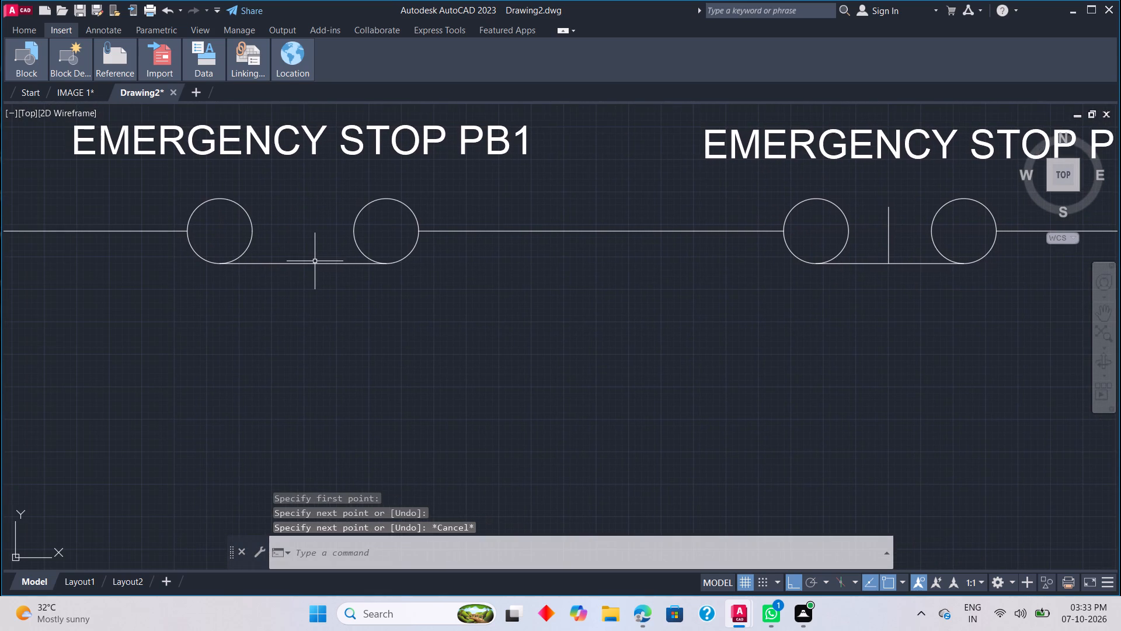
key("l")
key("space")
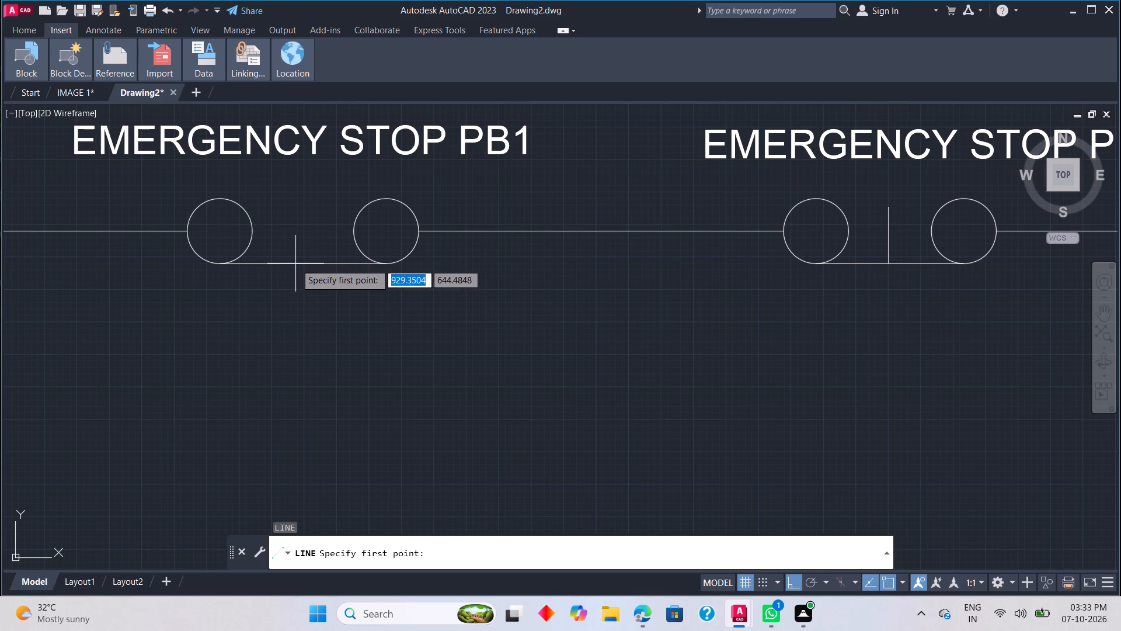
left_click(296, 264)
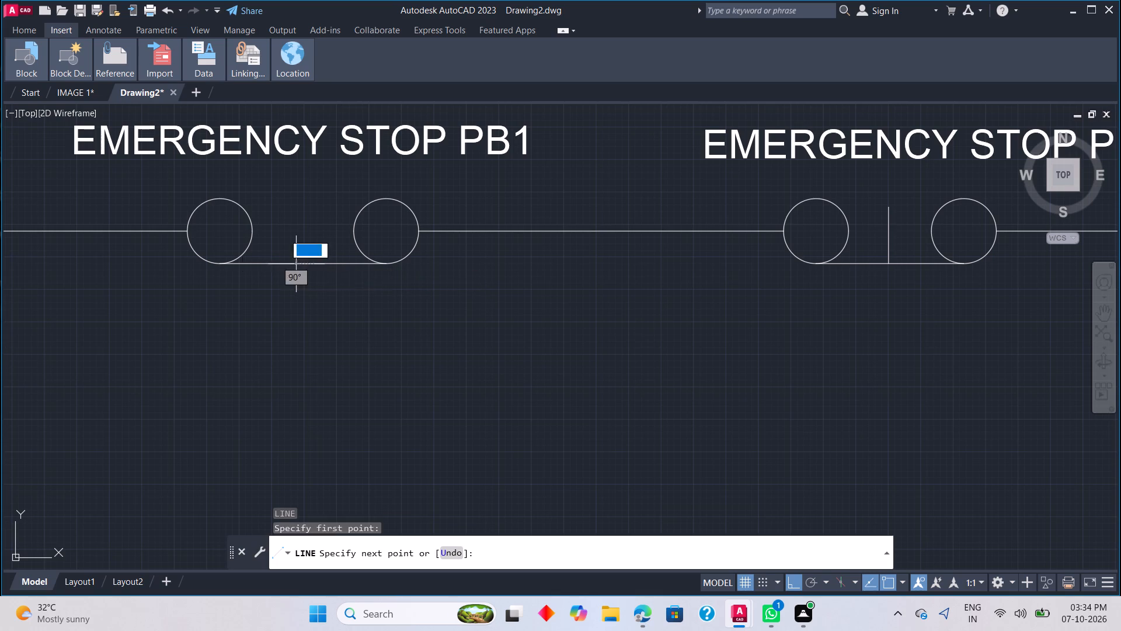
left_click(302, 206)
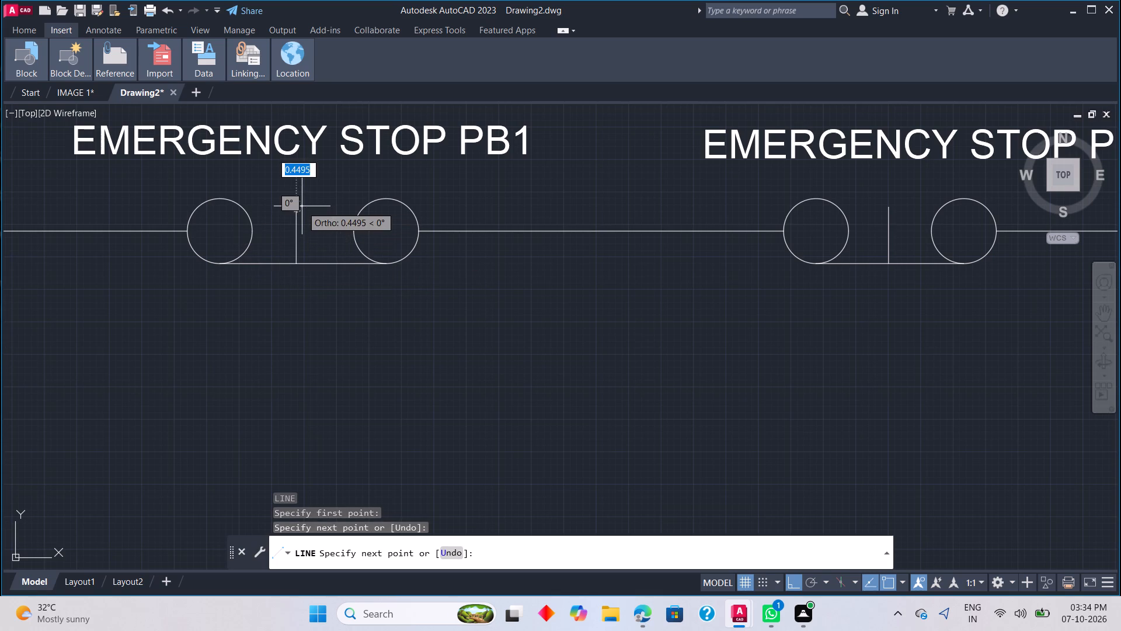
key("Escape")
Review the whole ladder diagram, from the three supply lines and transformer down to the output contacts.
scroll(349, 272, "down", 3)
scroll(446, 339, "down", 3)
scroll(444, 355, "up", 2)
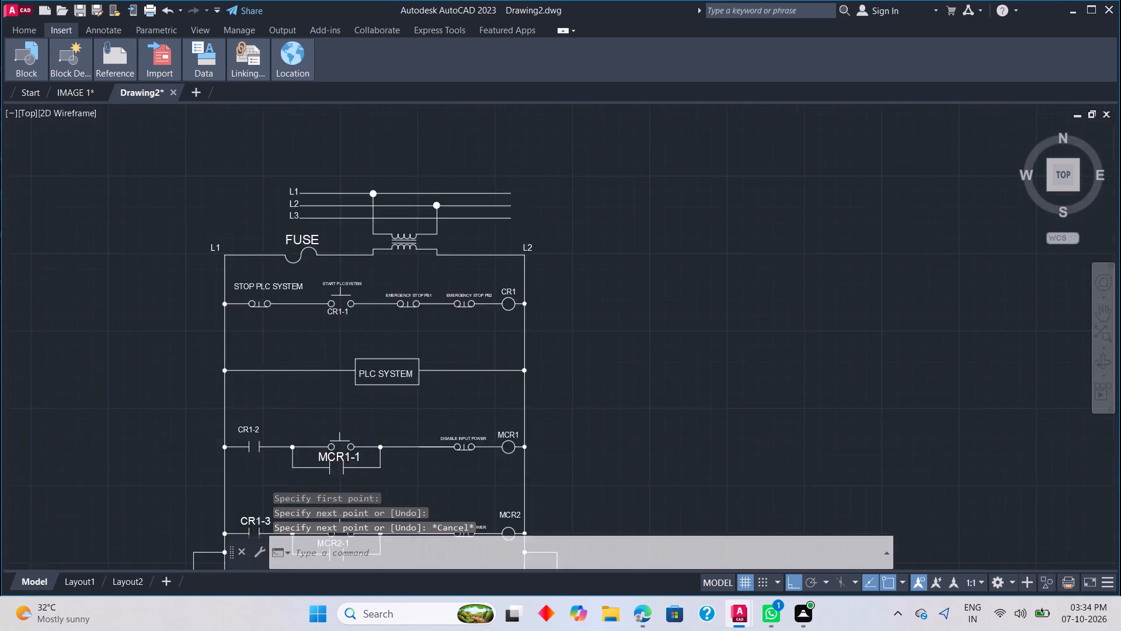
scroll(437, 374, "down", 1)
middle_click_drag(436, 411, 512, 216)
middle_click(512, 216)
scroll(512, 216, "down", 1)
middle_click_drag(512, 216, 546, 383)
scroll(550, 345, "down", 2)
scroll(568, 341, "up", 2)
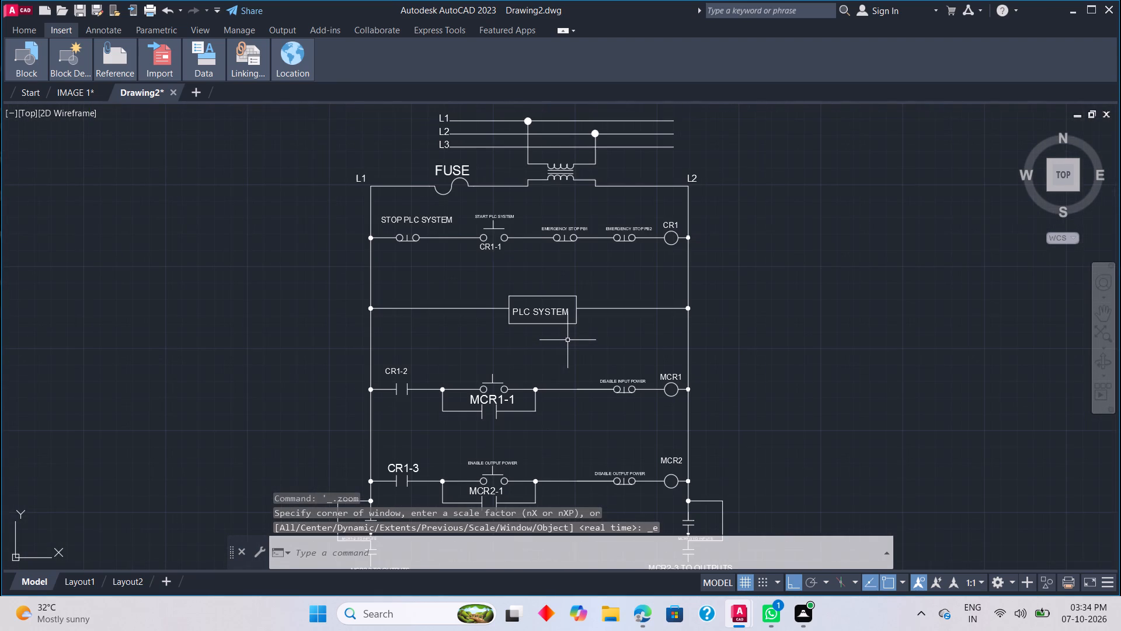
scroll(635, 324, "down", 1)
middle_click(635, 324)
middle_click(635, 324)
middle_click(628, 236)
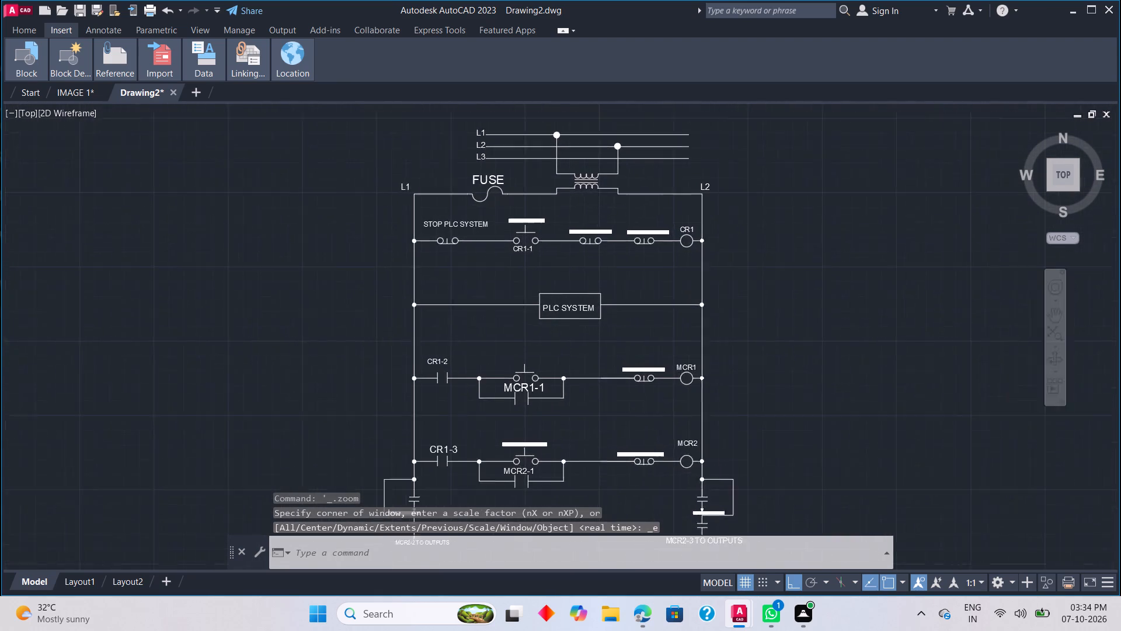
scroll(738, 310, "down", 1)
scroll(779, 255, "down", 1)
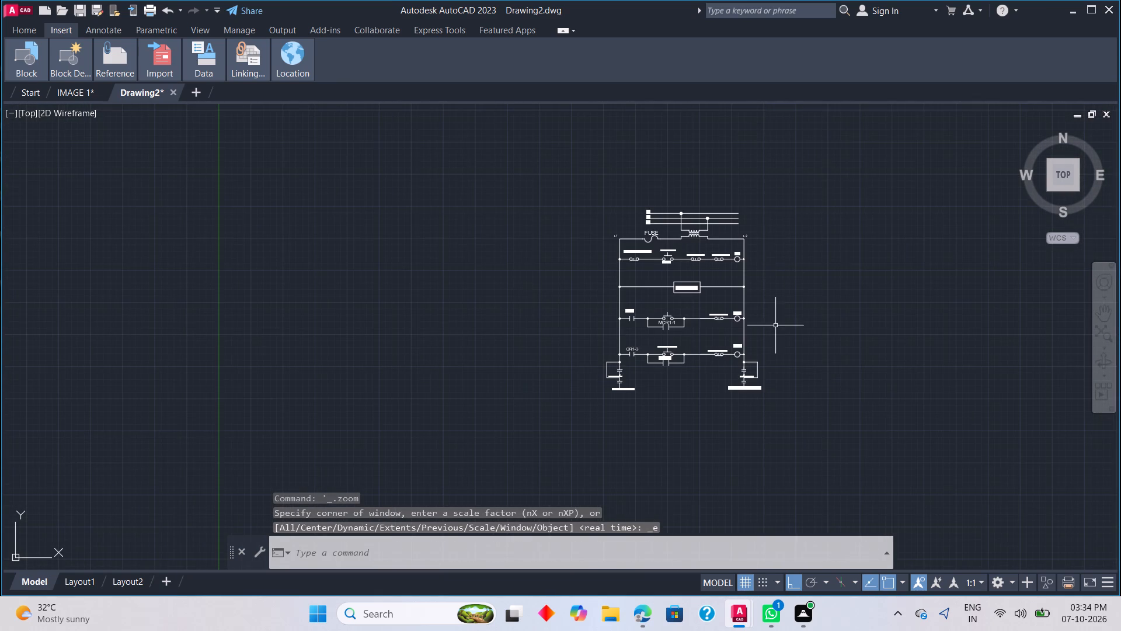
scroll(795, 286, "up", 2)
scroll(758, 284, "down", 1)
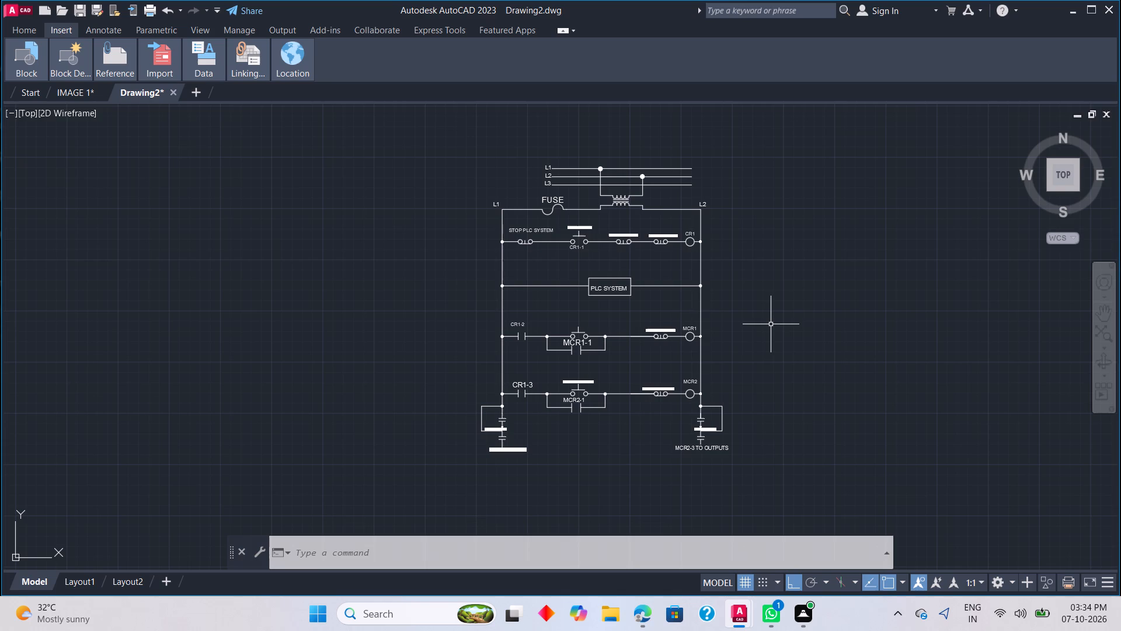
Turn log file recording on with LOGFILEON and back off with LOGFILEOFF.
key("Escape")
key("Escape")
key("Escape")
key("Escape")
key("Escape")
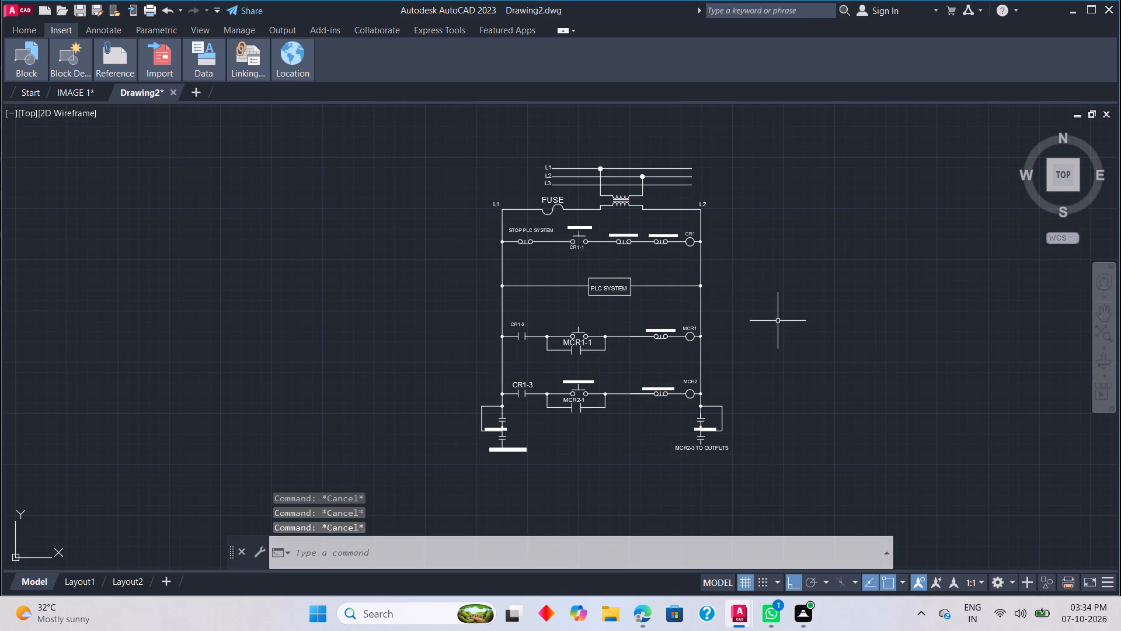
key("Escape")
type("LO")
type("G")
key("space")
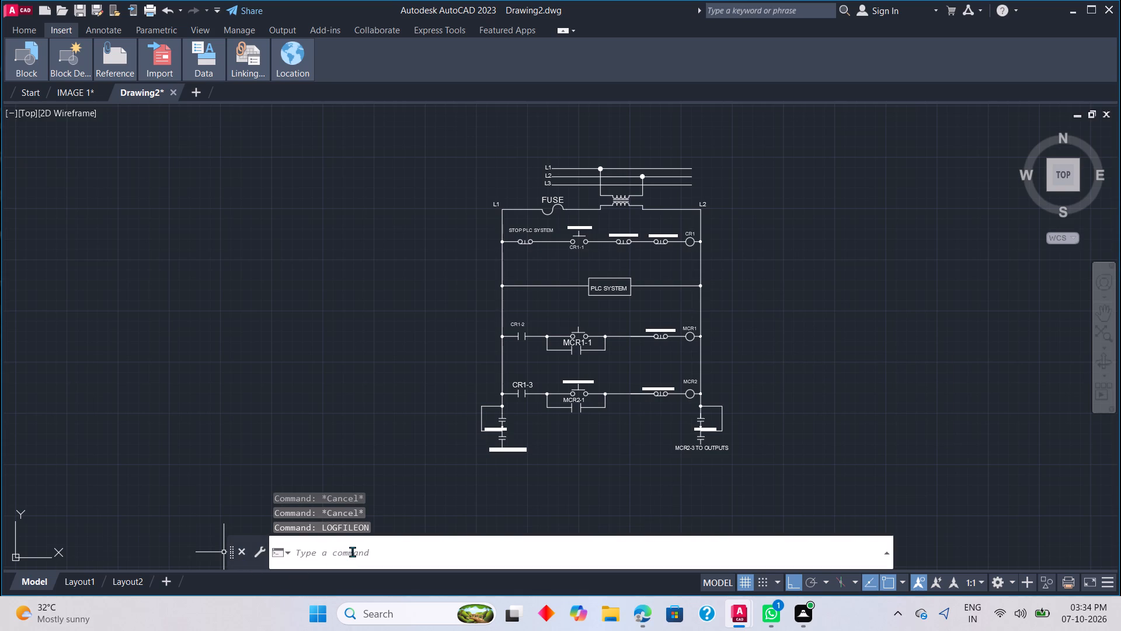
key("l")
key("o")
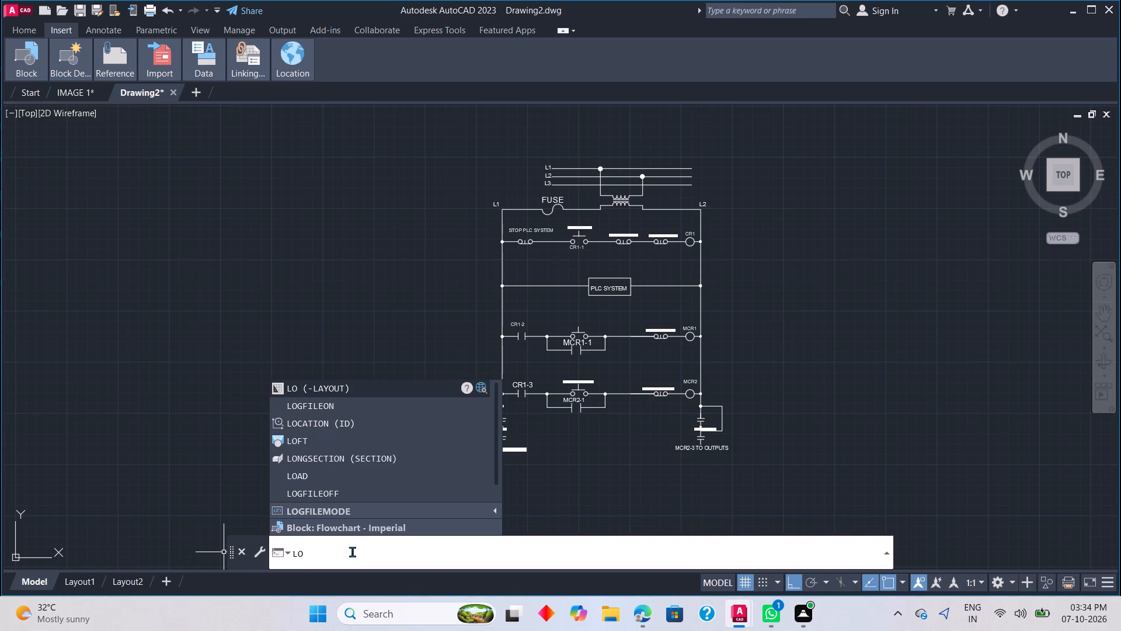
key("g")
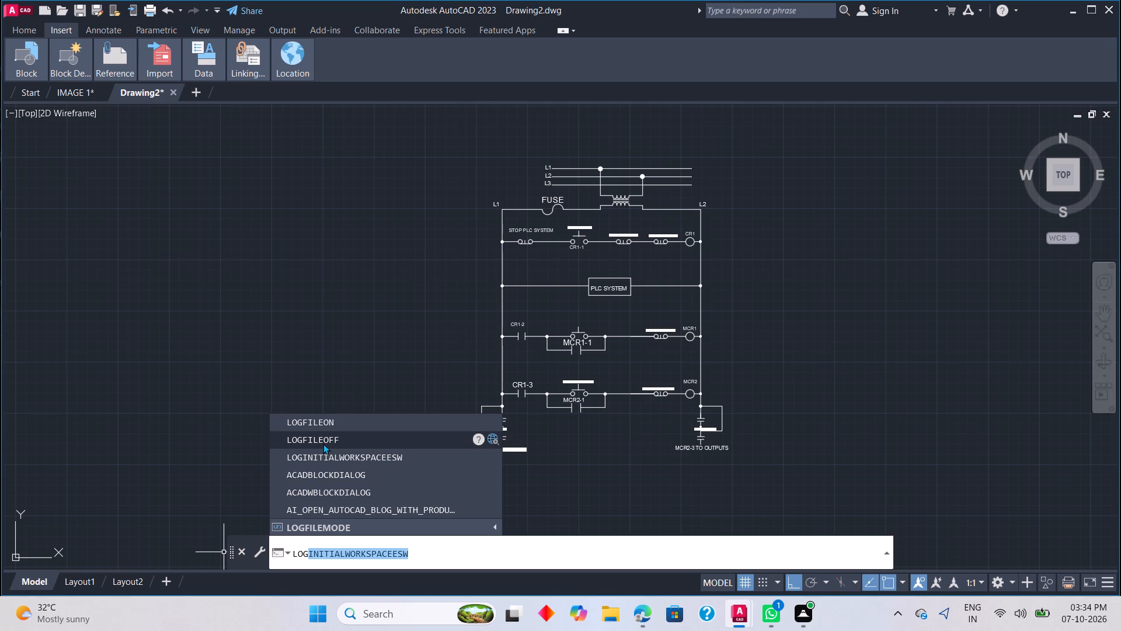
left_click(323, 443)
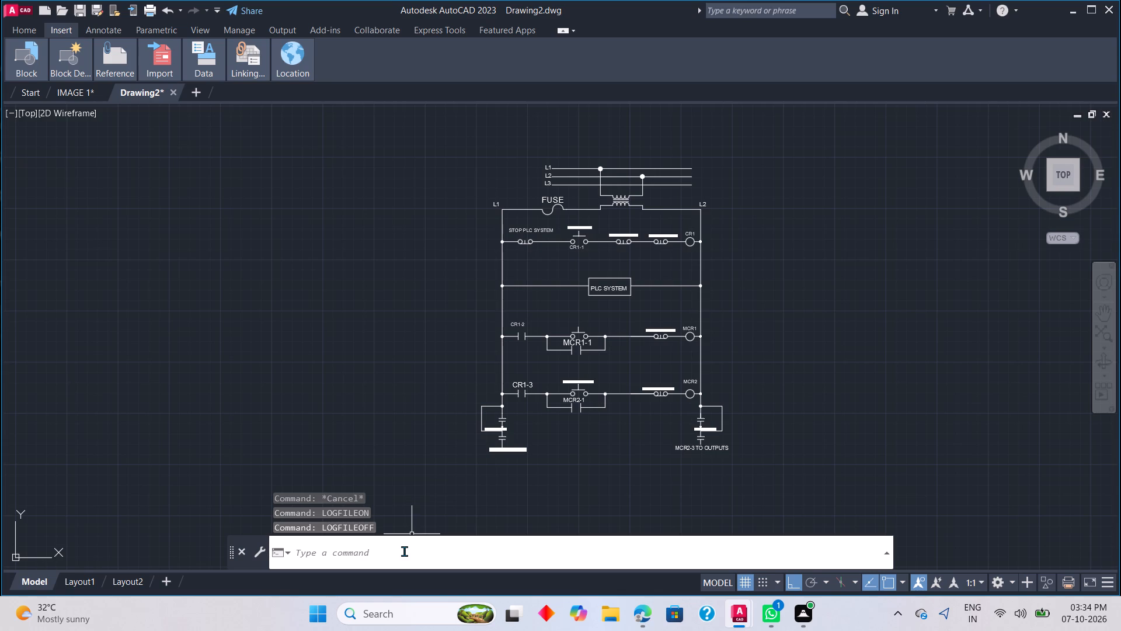
Start the Plot command for the model and set the paper size to ISO A4 (297.00 x 210.00 MM).
key("p")
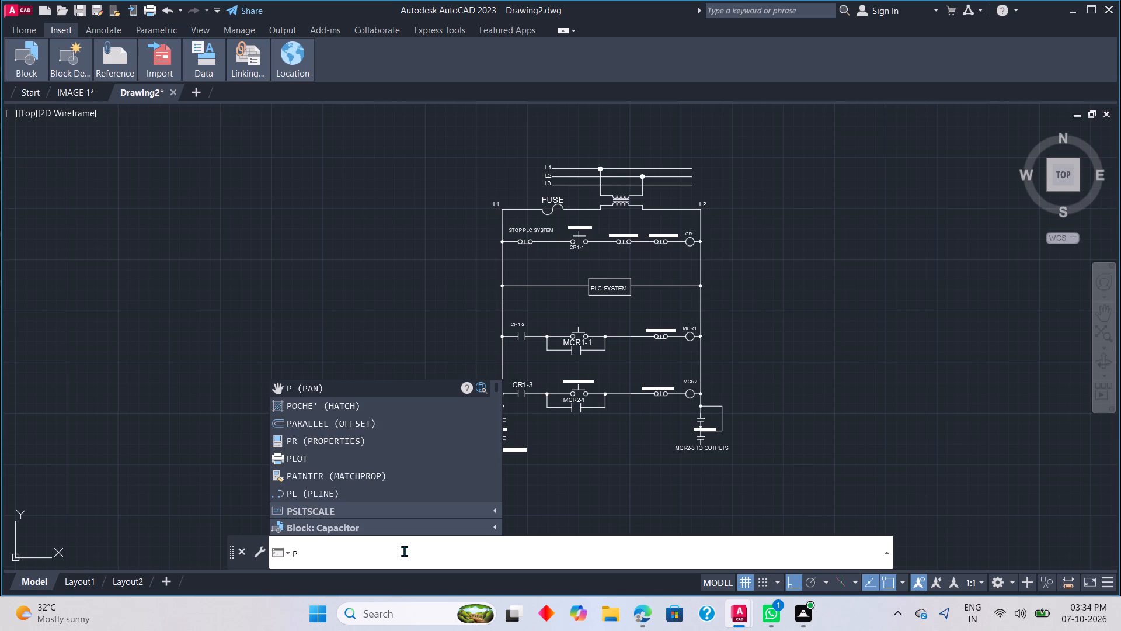
key("l")
type("OT")
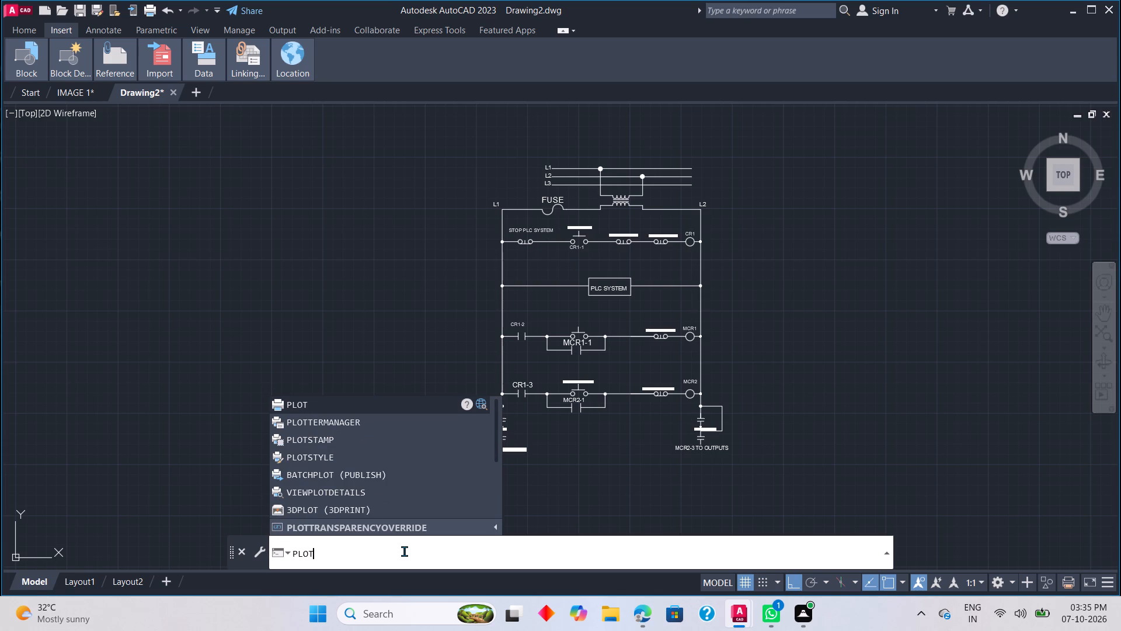
key("space")
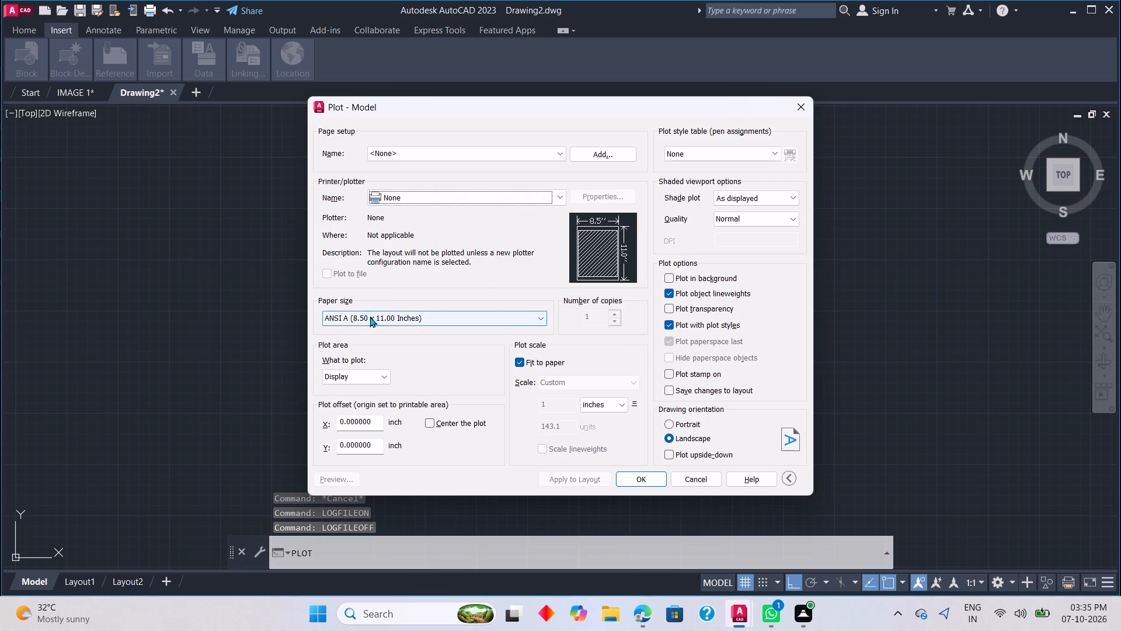
left_click(542, 318)
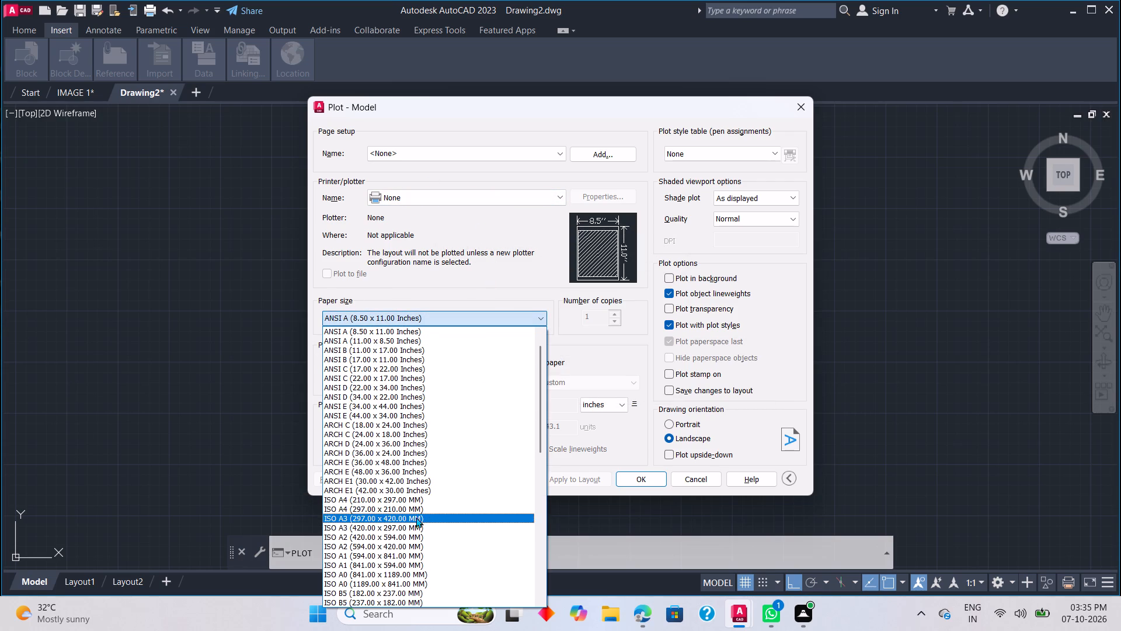
scroll(415, 518, "down", 1)
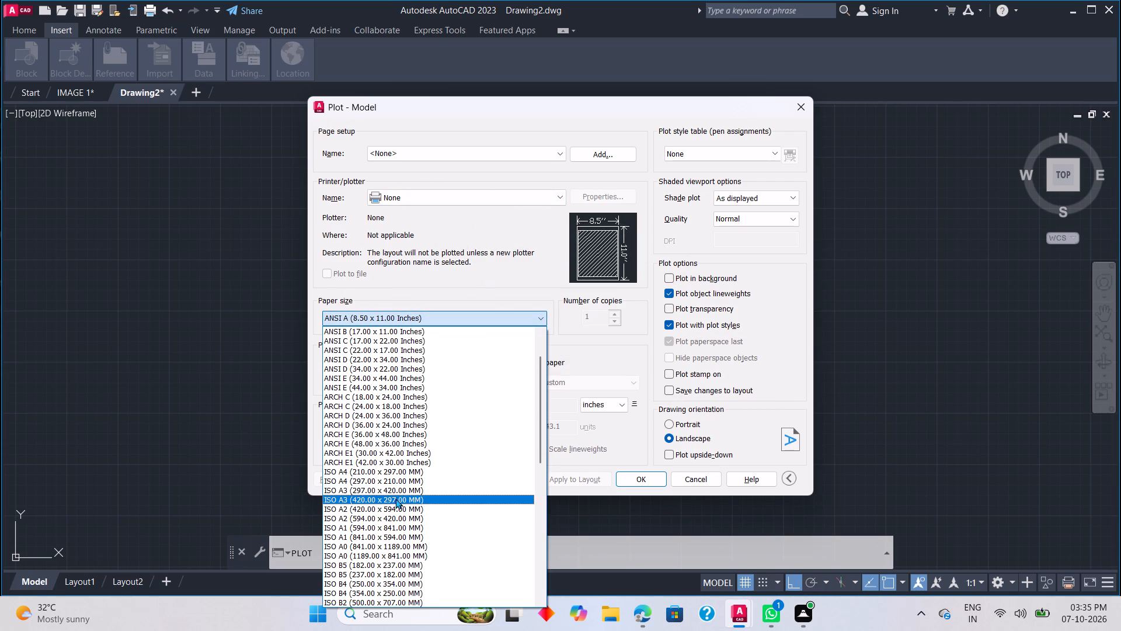
left_click(395, 480)
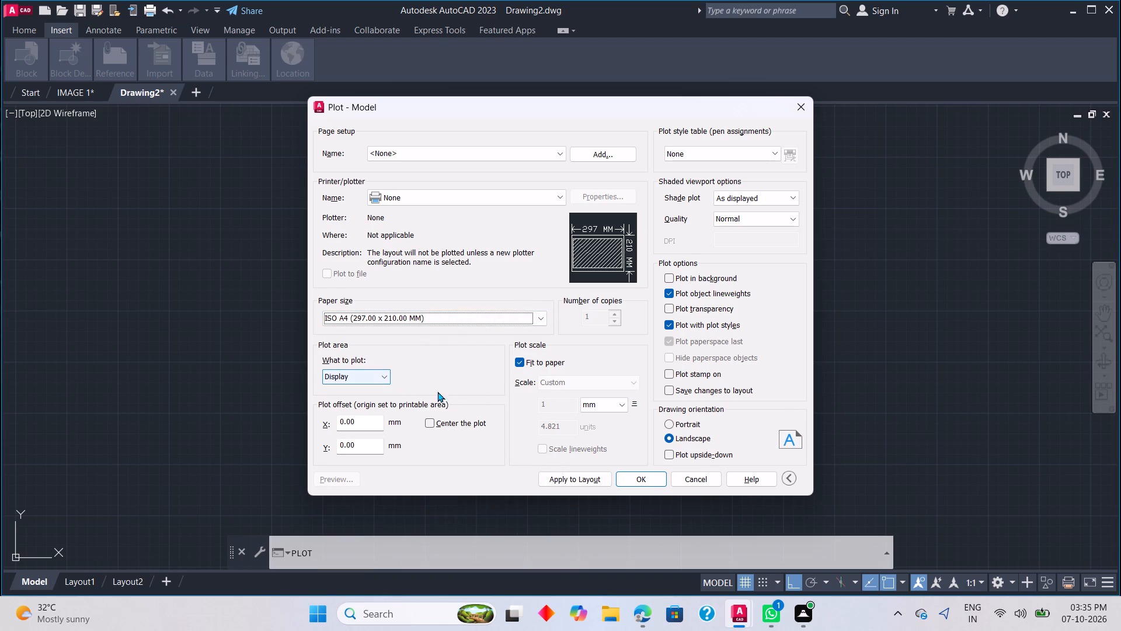
Set the plot area to Window and define it as a rectangle enclosing the entire ladder diagram.
left_click(385, 376)
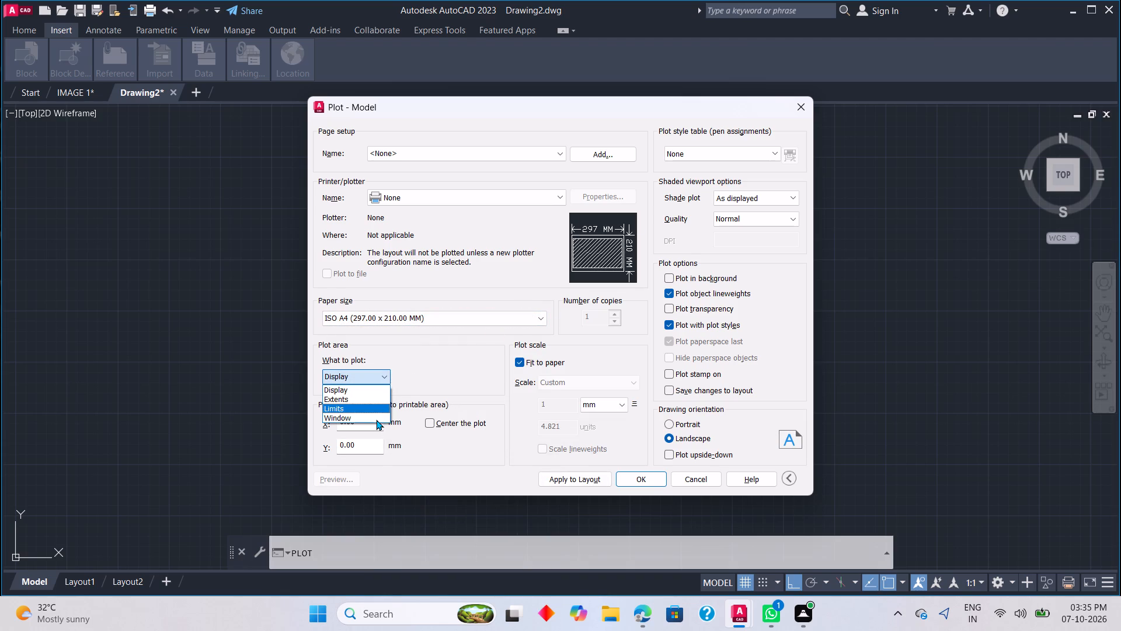
left_click(376, 419)
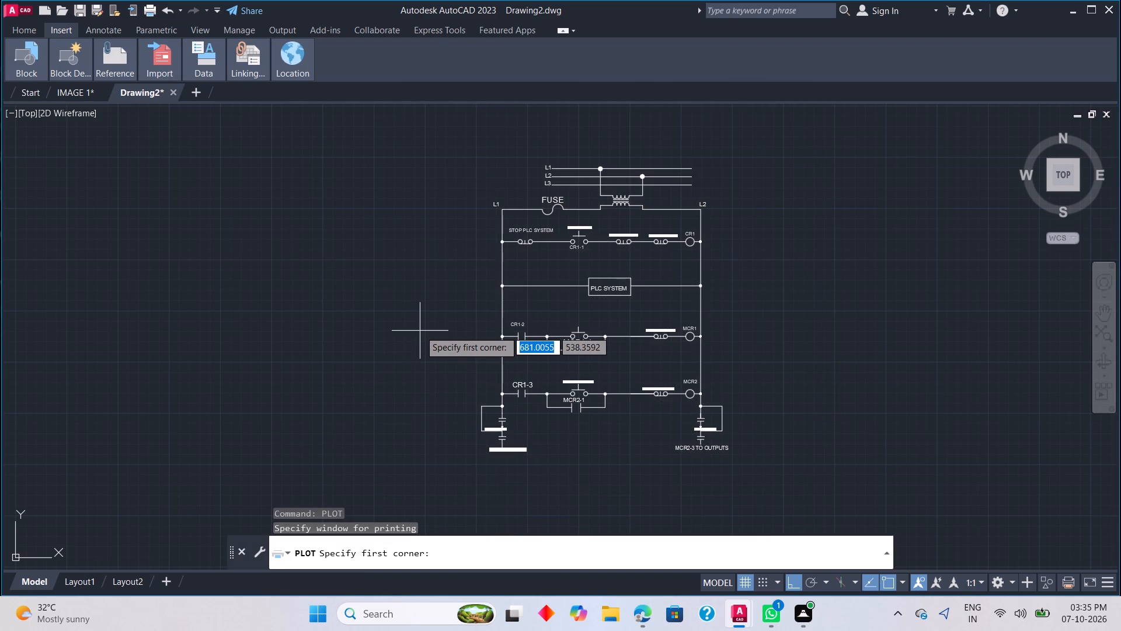
left_click_drag(462, 133, 775, 490)
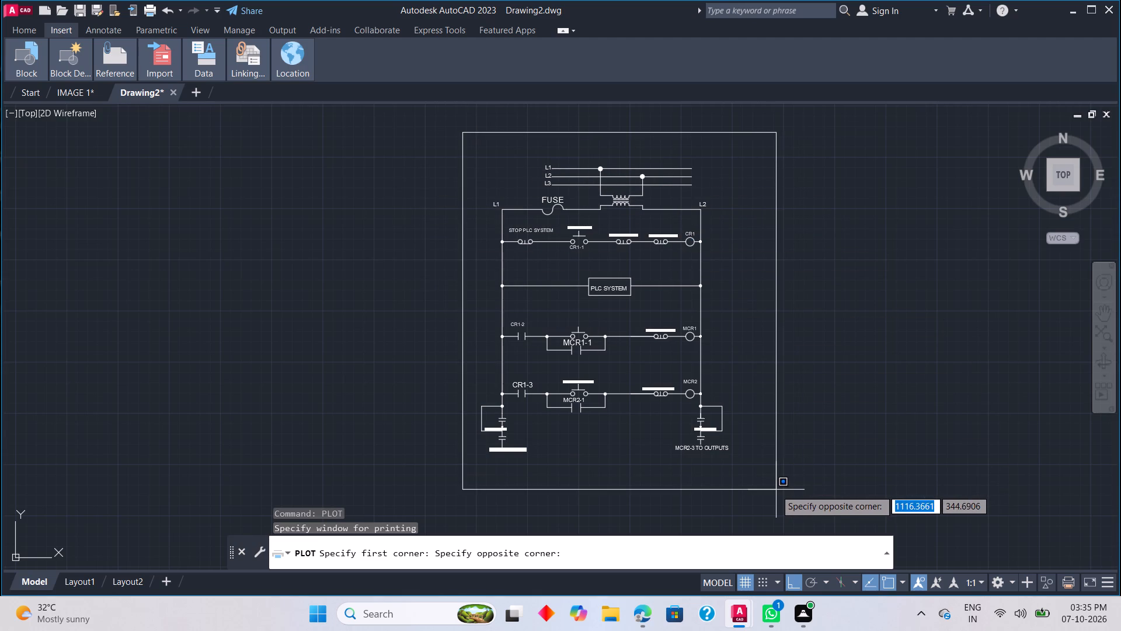
left_click_drag(775, 490, 775, 489)
left_click(757, 483)
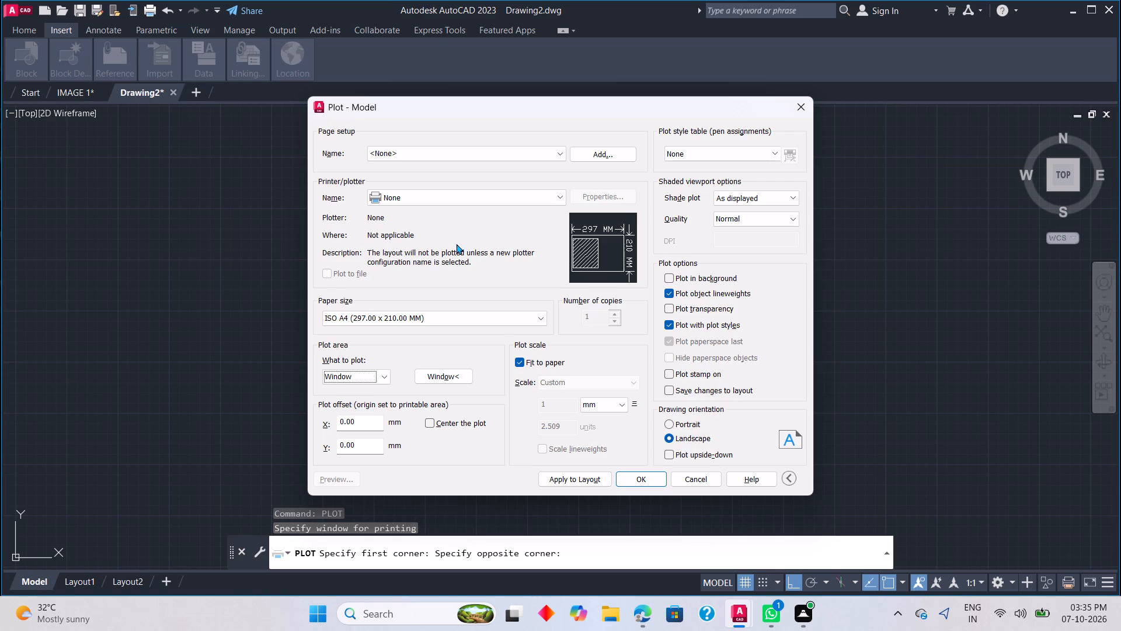
Choose DWG To PDF.pc3 as the plotter, center the plot on the sheet and apply these settings to the layout.
left_click(563, 159)
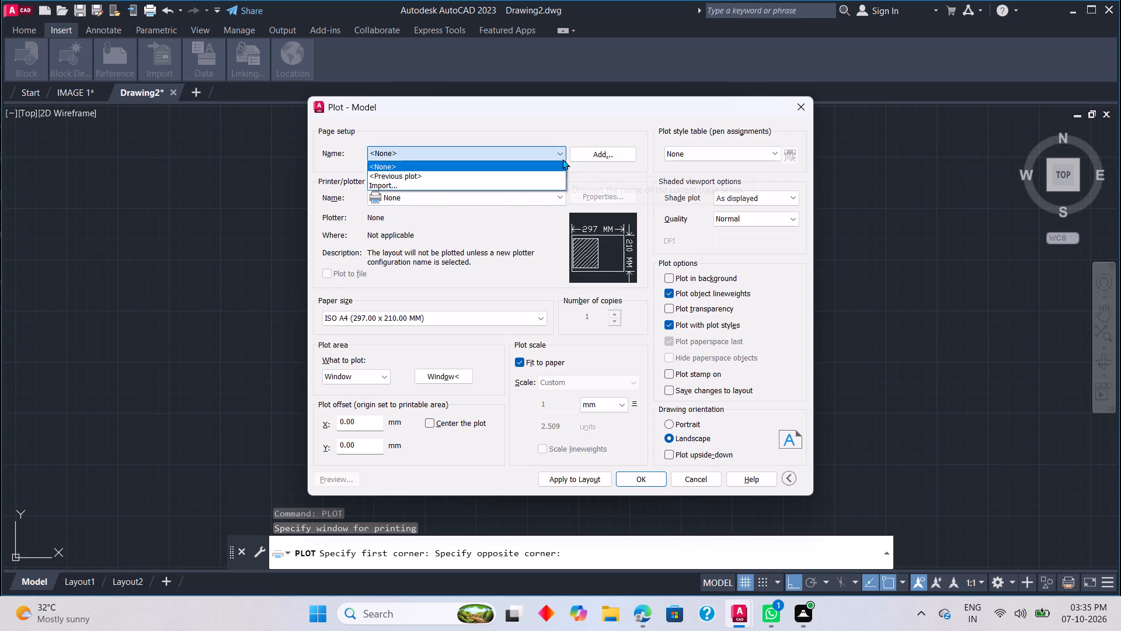
left_click(562, 159)
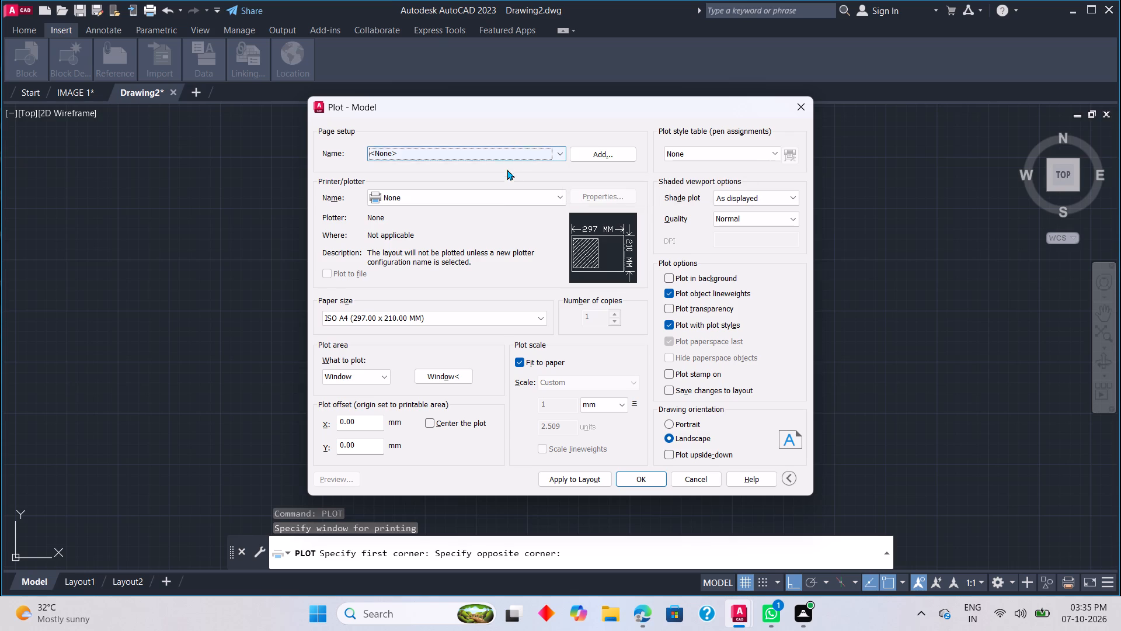
left_click(562, 196)
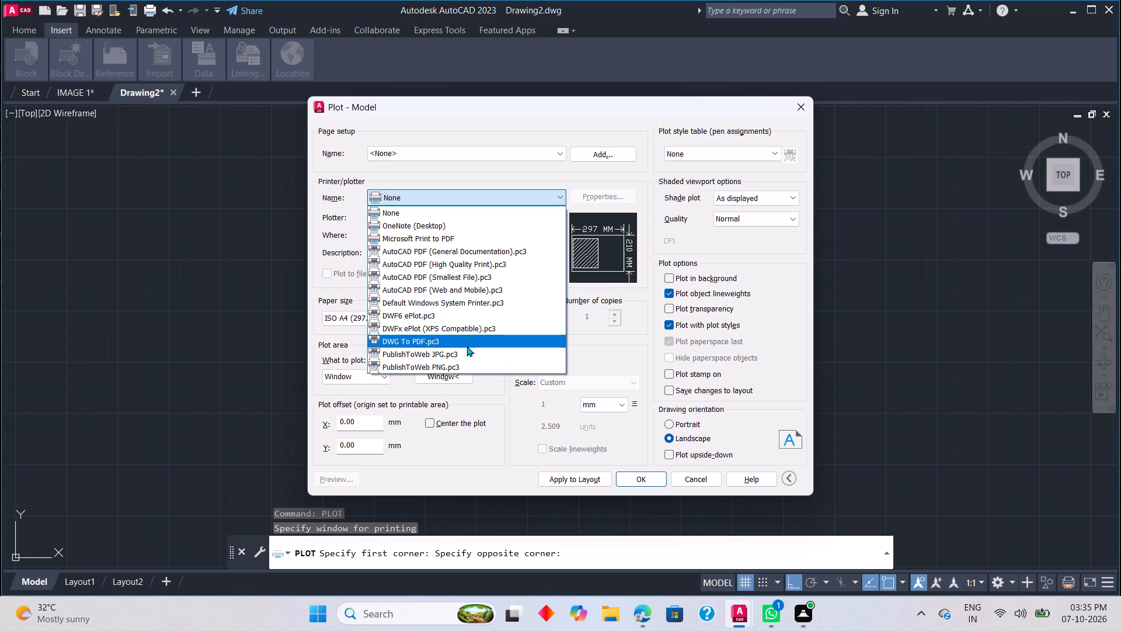
left_click(466, 346)
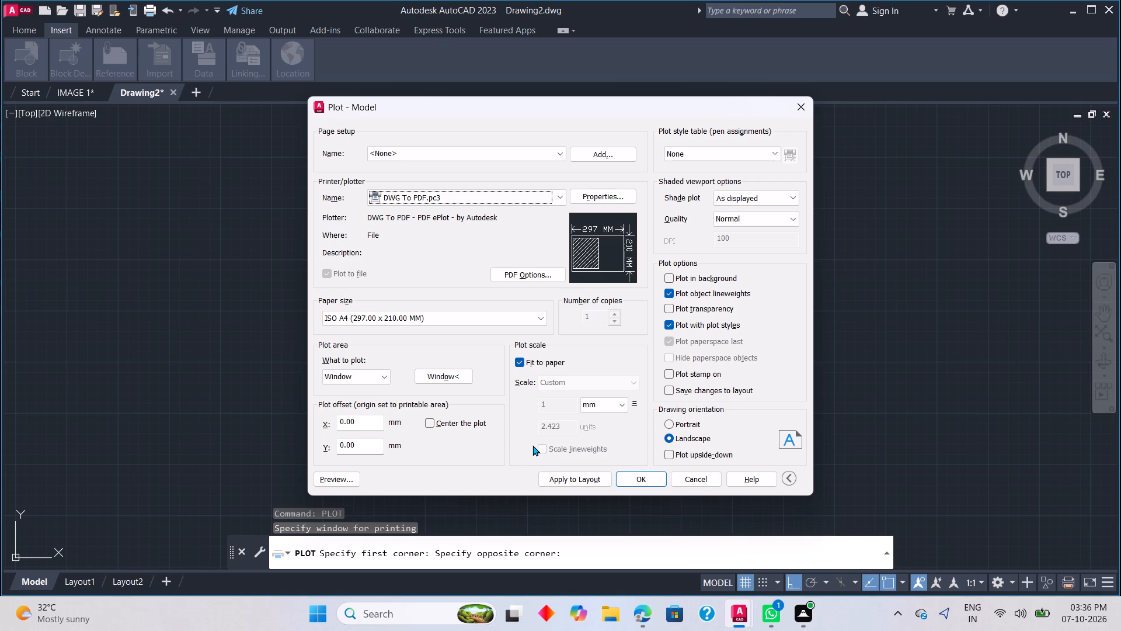
left_click(431, 419)
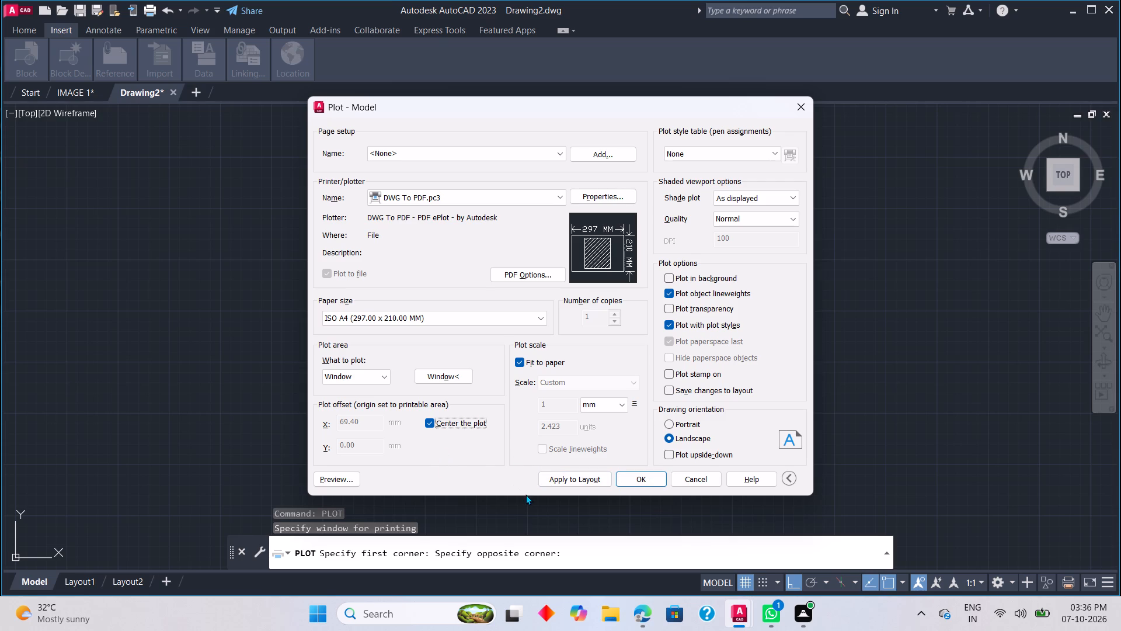
left_click(582, 483)
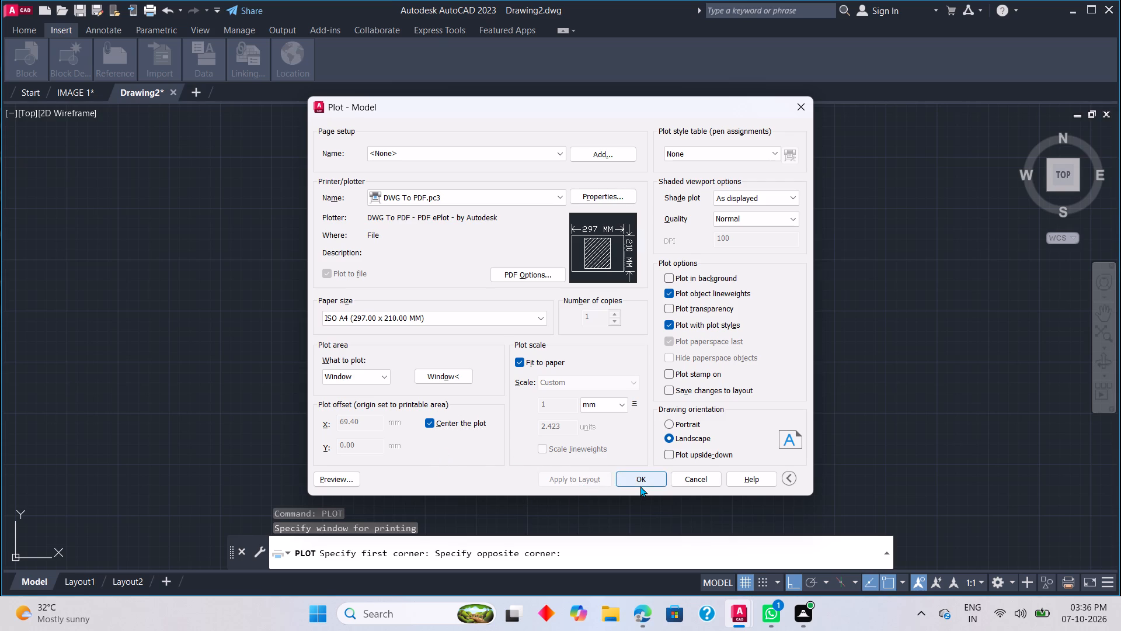
Plot the ladder diagram to a PDF file named PLC 11 on the Desktop, and minimize the opened PDF to return to the drawing.
left_click(640, 486)
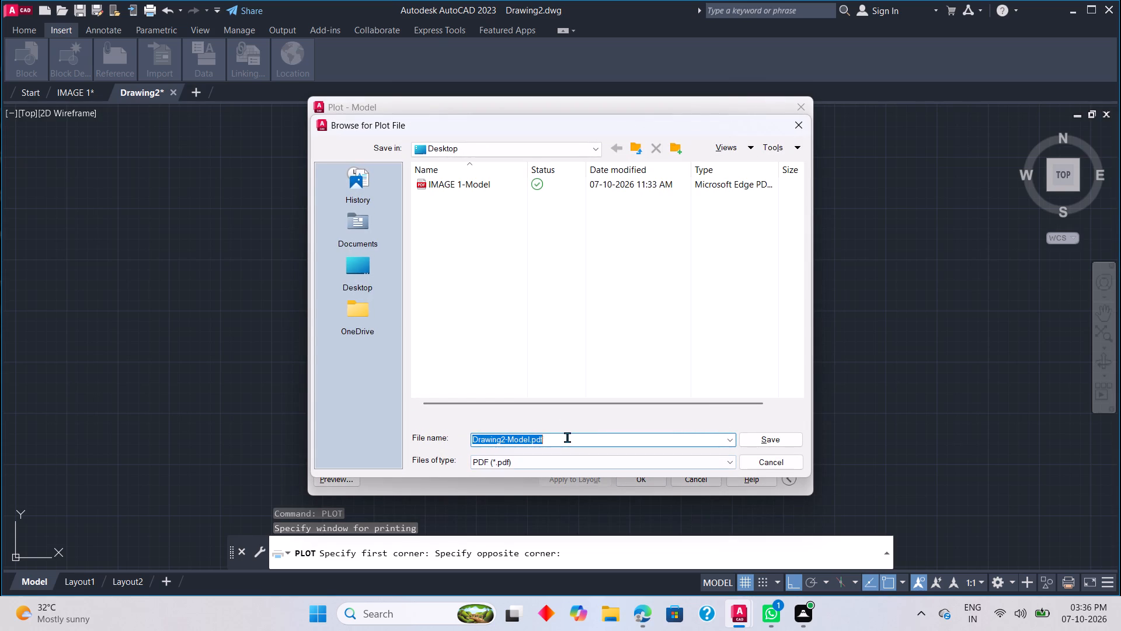
key("BackSpace")
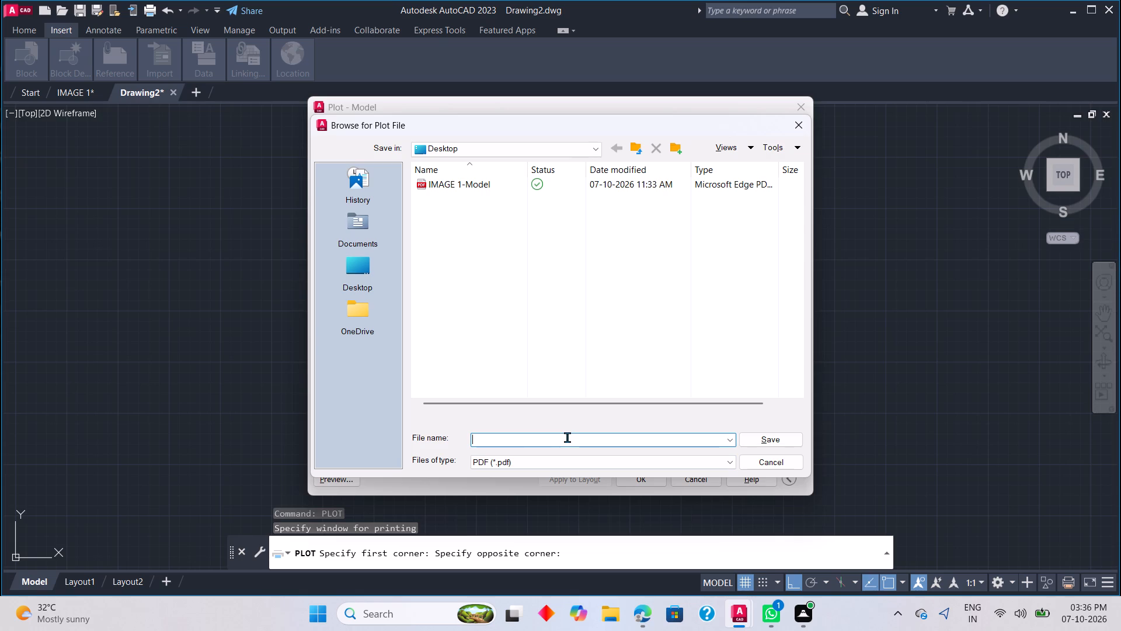
type("PL")
key("c")
key("space")
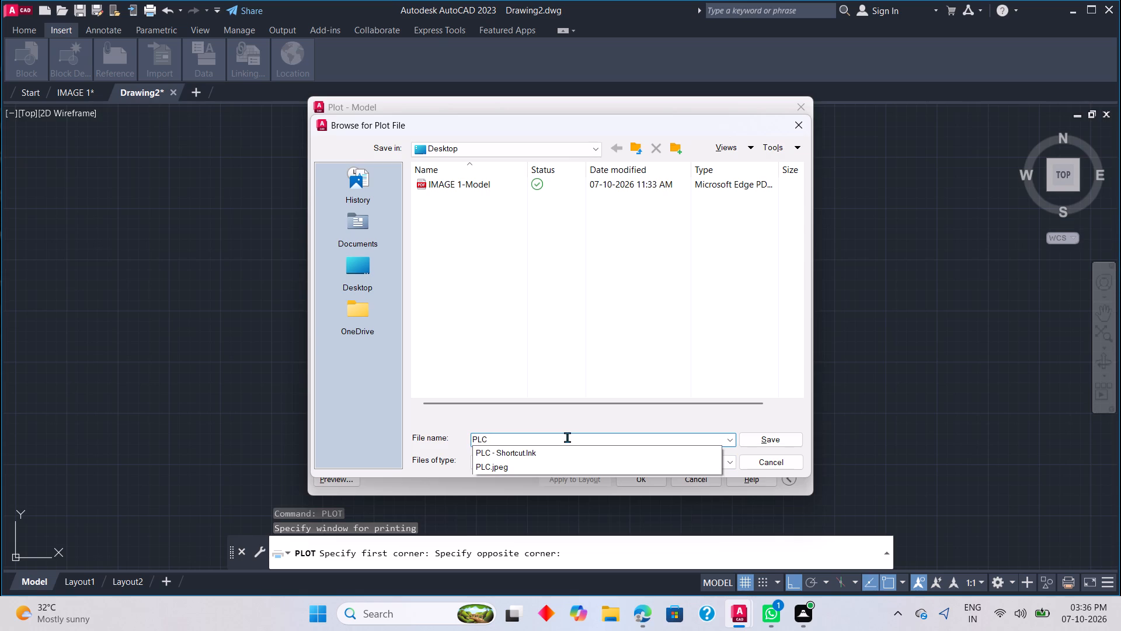
type("11")
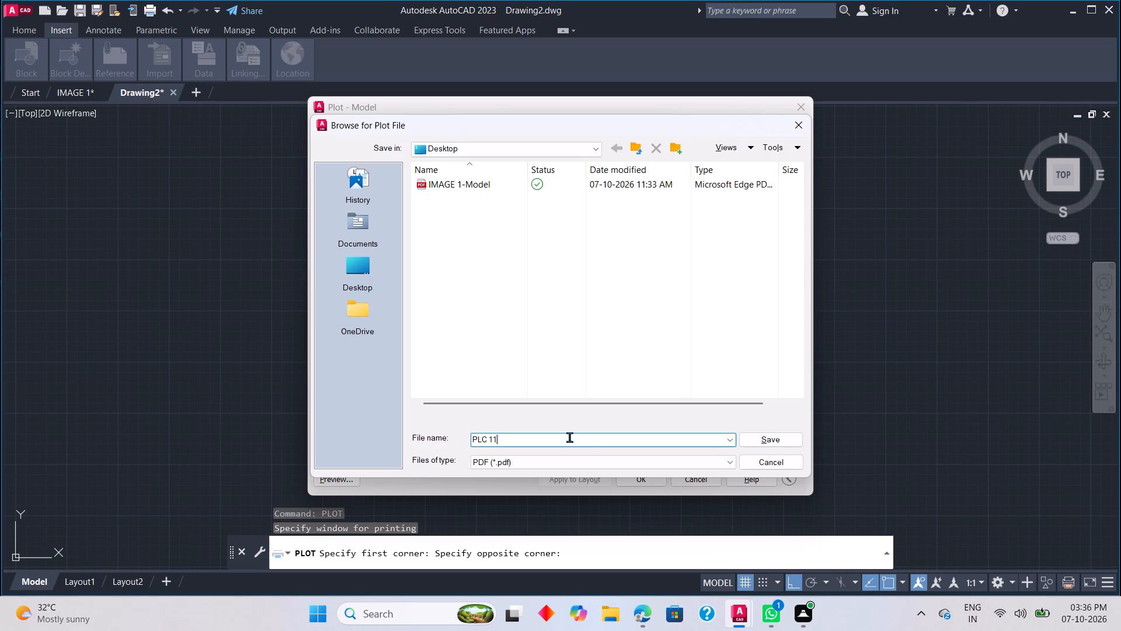
left_click(770, 437)
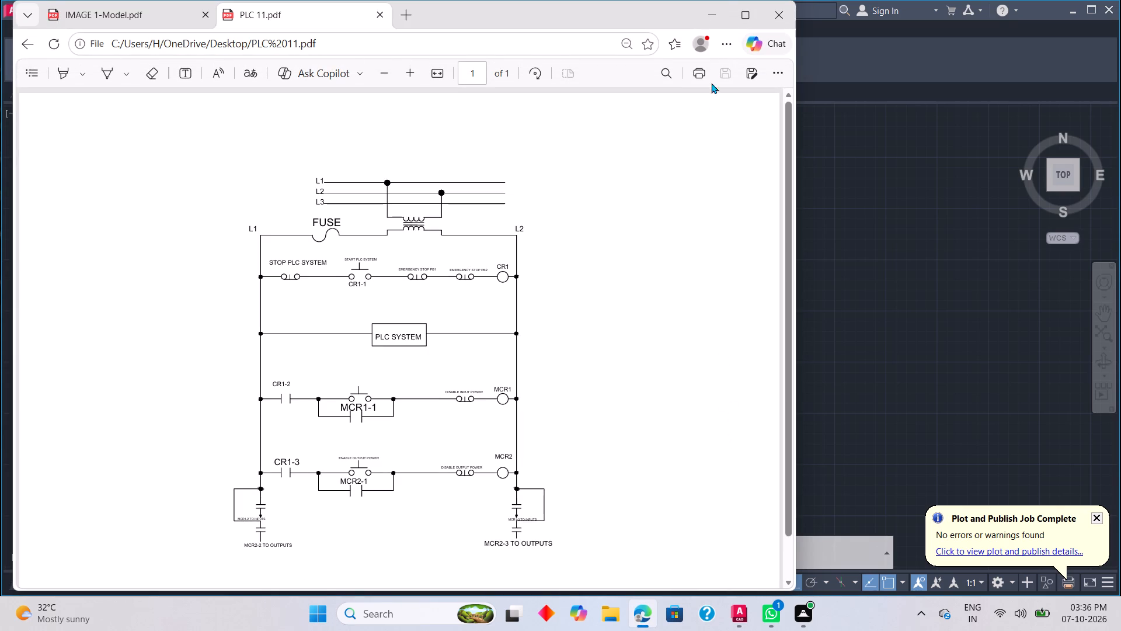
left_click(713, 20)
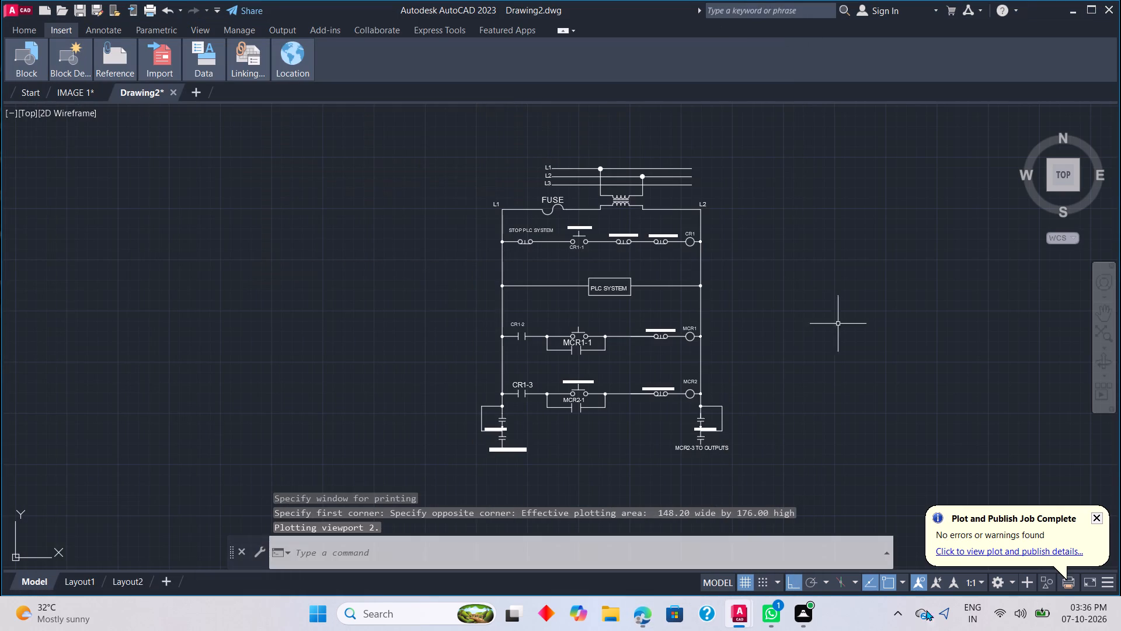